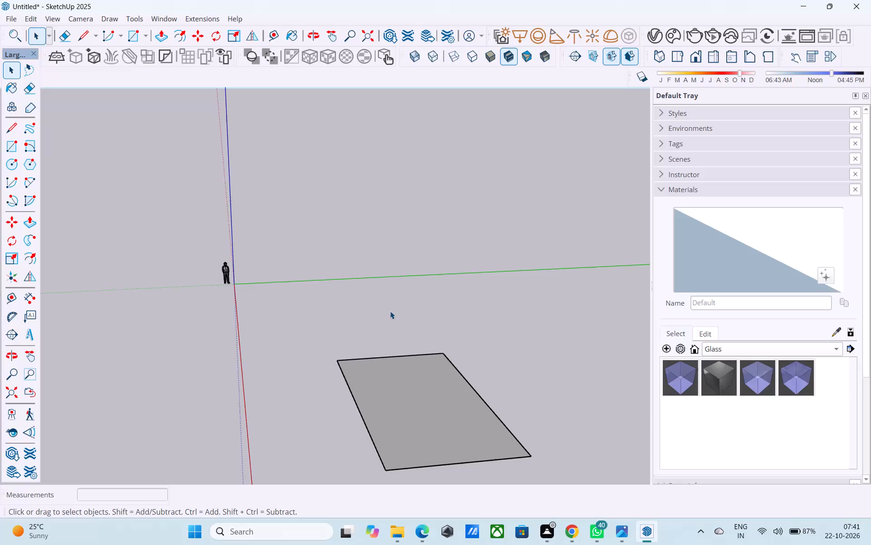
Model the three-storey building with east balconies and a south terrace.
Erase all four edges of the existing rectangle on the ground plane.
{"action": "middle_click_drag", "start_coordinate": [381, 462], "coordinate": [398, 417]}
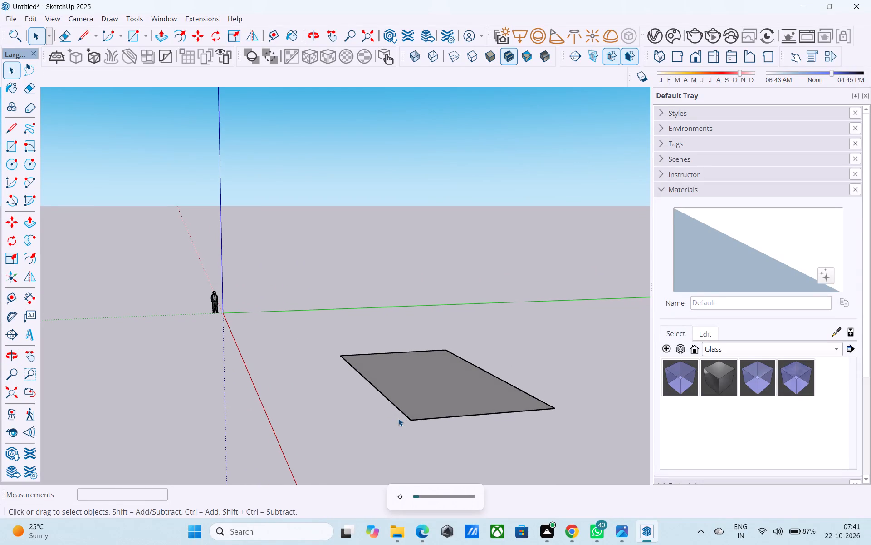
{"action": "middle_click_drag", "start_coordinate": [398, 418], "coordinate": [394, 414]}
{"action": "scroll", "coordinate": [379, 335], "scroll_direction": "down", "scroll_amount": 6}
{"action": "middle_click_drag", "start_coordinate": [382, 354], "coordinate": [389, 381]}
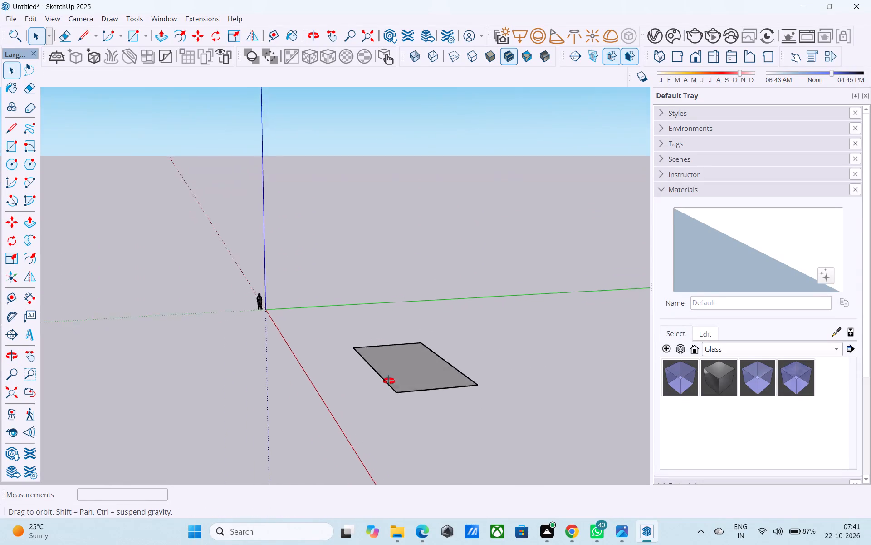
{"action": "middle_click_drag", "start_coordinate": [389, 381], "coordinate": [395, 401]}
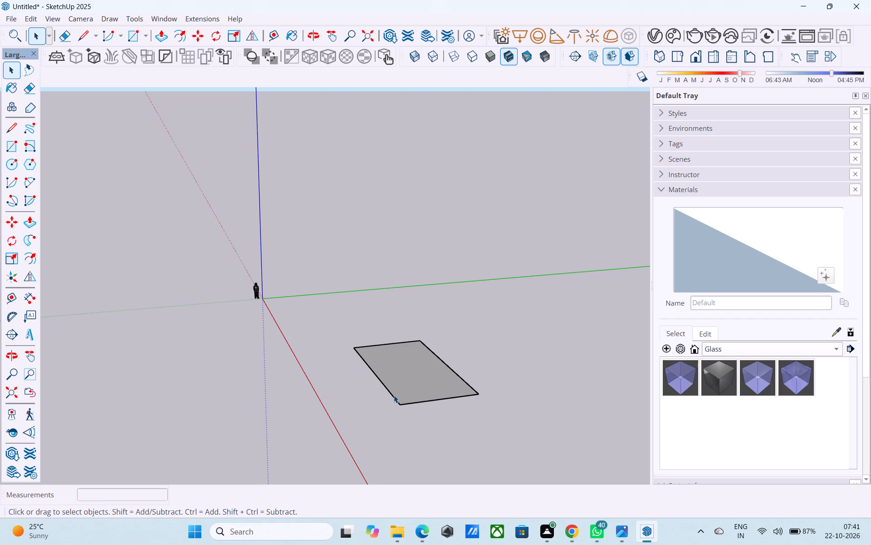
{"action": "scroll", "coordinate": [401, 375], "scroll_direction": "down", "scroll_amount": 2}
{"action": "middle_click_drag", "start_coordinate": [397, 374], "coordinate": [380, 367]}
{"action": "middle_click_drag", "start_coordinate": [383, 372], "coordinate": [387, 378]}
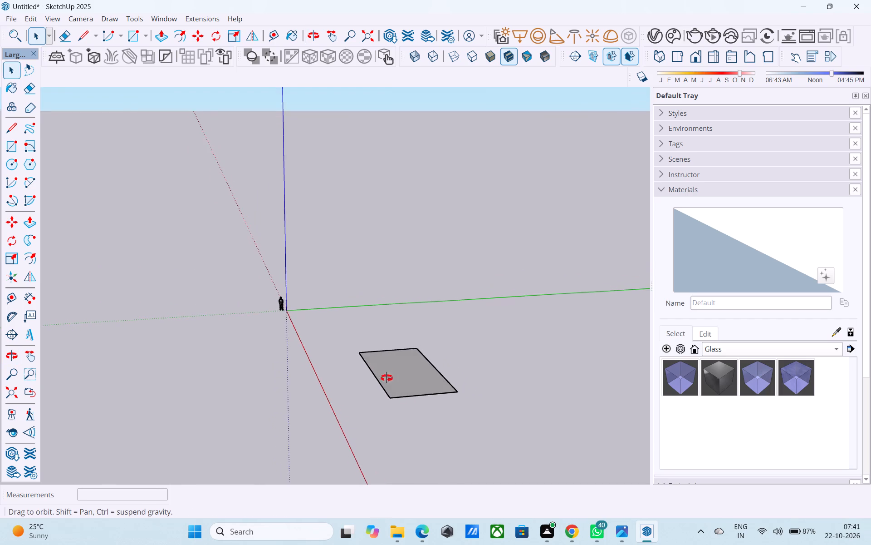
{"action": "middle_click_drag", "start_coordinate": [387, 378], "coordinate": [397, 410]}
{"action": "key", "text": "e"}
{"action": "left_click_drag", "start_coordinate": [409, 419], "coordinate": [397, 402]}
{"action": "left_click_drag", "start_coordinate": [389, 407], "coordinate": [372, 391]}
{"action": "left_click_drag", "start_coordinate": [405, 372], "coordinate": [378, 371]}
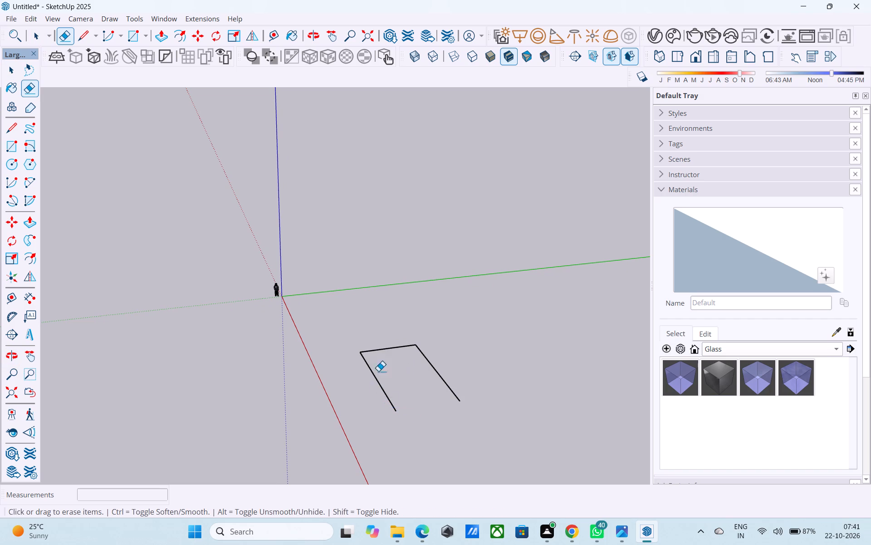
{"action": "left_click_drag", "start_coordinate": [378, 371], "coordinate": [365, 370]}
{"action": "left_click", "coordinate": [386, 350]}
{"action": "left_click_drag", "start_coordinate": [431, 368], "coordinate": [459, 380]}
{"action": "key", "text": "space"}
Draw a new ground-plane rectangle between the red and green axes, with dimensions of 30' by 25'.
{"action": "scroll", "coordinate": [263, 291], "scroll_direction": "down", "scroll_amount": 6}
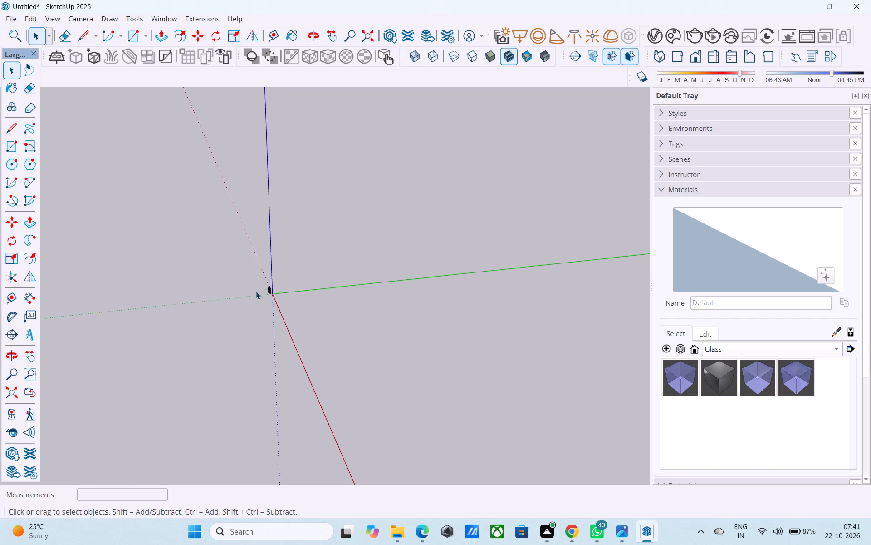
{"action": "scroll", "coordinate": [237, 295], "scroll_direction": "down", "scroll_amount": 2}
{"action": "middle_click_drag", "start_coordinate": [199, 304], "coordinate": [183, 297]}
{"action": "key", "text": "r"}
{"action": "left_click_drag", "start_coordinate": [367, 347], "coordinate": [381, 360]}
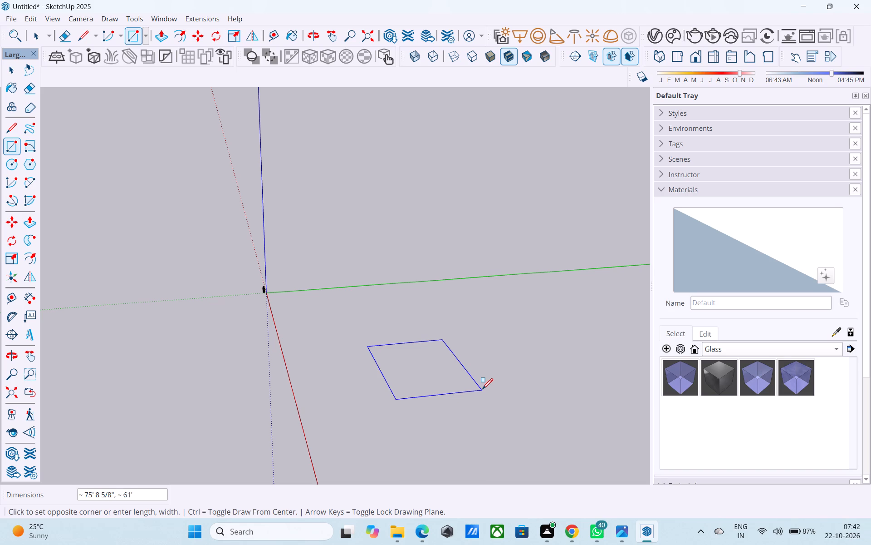
{"action": "type", "text": "25'"}
{"action": "key", "text": "Return"}
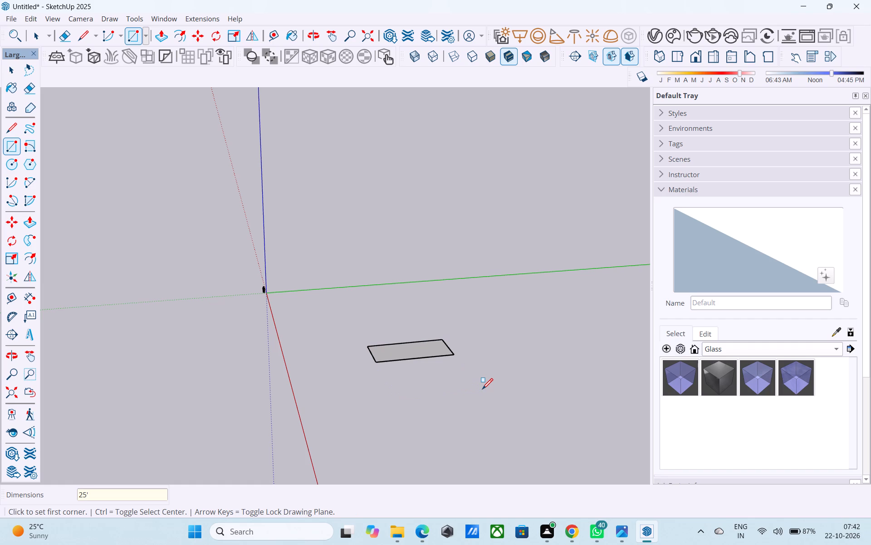
{"action": "type", "text": "25',"}
{"action": "type", "text": "30'"}
{"action": "key", "text": "Return"}
{"action": "type", "text": "30',20"}
{"action": "key", "text": "BackSpace"}
{"action": "type", "text": "5'"}
{"action": "key", "text": "Return"}
{"action": "key", "text": "space"}
{"action": "key", "text": "space"}
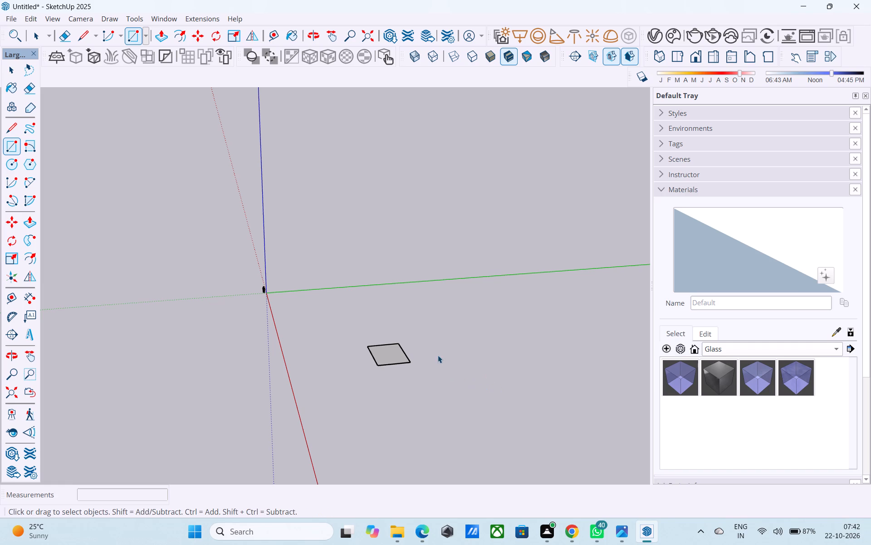
Offset the rectangle's outline inward by 9" to form the outer wall thickness.
{"action": "scroll", "coordinate": [391, 344], "scroll_direction": "up", "scroll_amount": 8}
{"action": "middle_click_drag", "start_coordinate": [386, 352], "coordinate": [393, 496]}
{"action": "scroll", "coordinate": [363, 437], "scroll_direction": "up", "scroll_amount": 6}
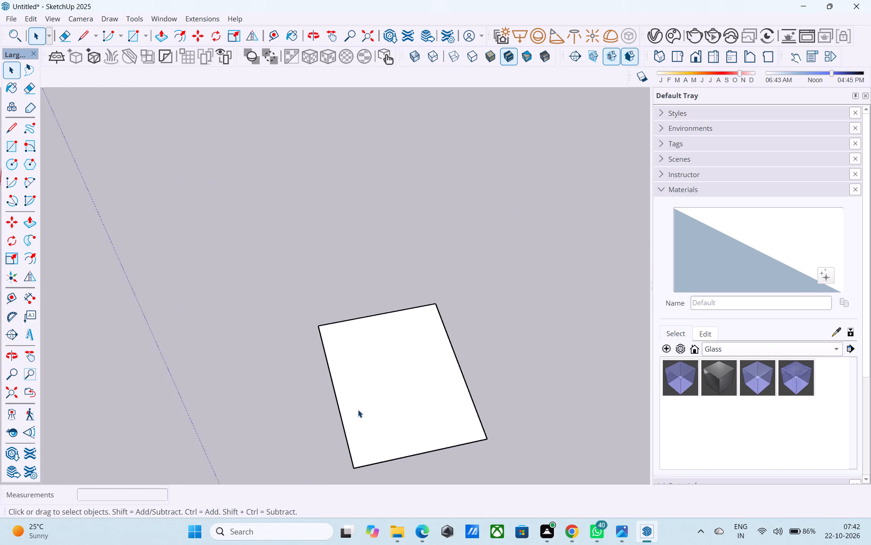
{"action": "scroll", "coordinate": [358, 407], "scroll_direction": "down", "scroll_amount": 7}
{"action": "middle_click_drag", "start_coordinate": [375, 435], "coordinate": [382, 409]}
{"action": "scroll", "coordinate": [382, 409], "scroll_direction": "up", "scroll_amount": 2}
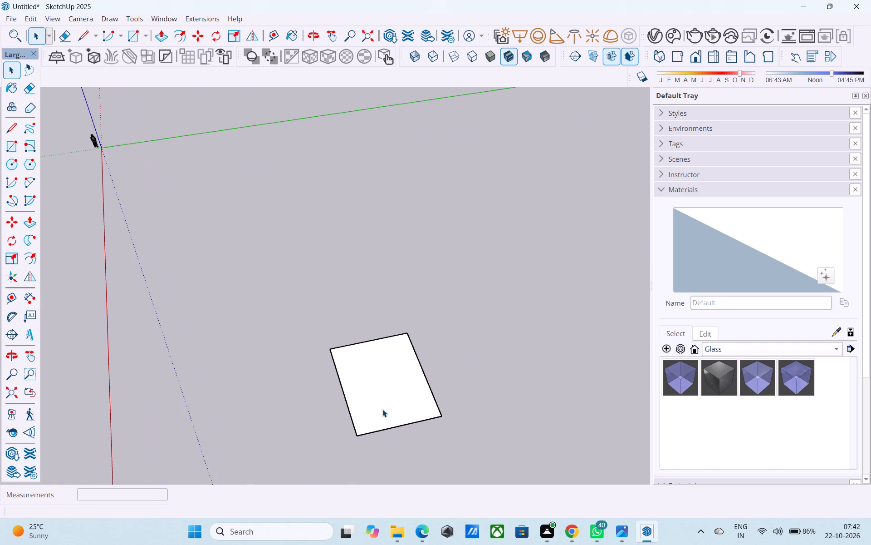
{"action": "left_click", "coordinate": [382, 409]}
{"action": "scroll", "coordinate": [382, 409], "scroll_direction": "up", "scroll_amount": 4}
{"action": "key", "text": "f"}
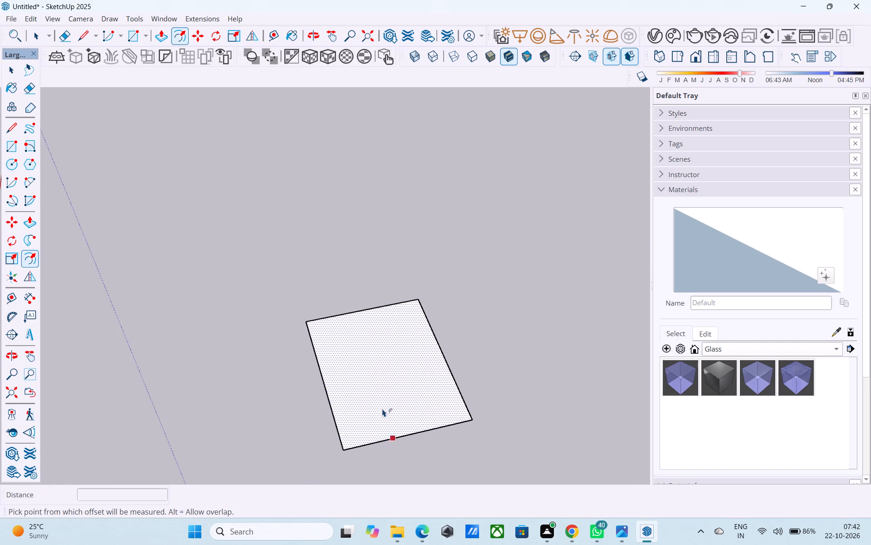
{"action": "left_click", "coordinate": [382, 409]}
{"action": "key", "text": "9"}
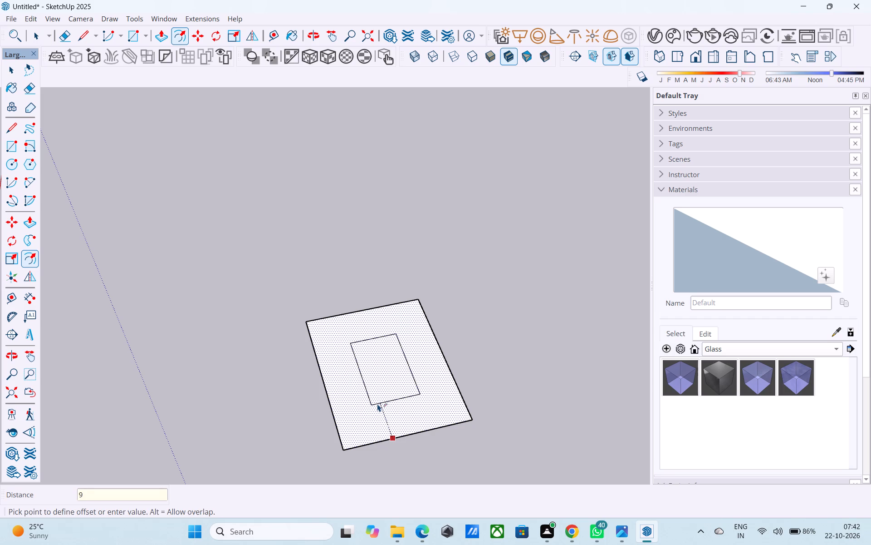
{"action": "key", "text": "shift+quotedbl"}
{"action": "key", "text": "Return"}
{"action": "key", "text": "space"}
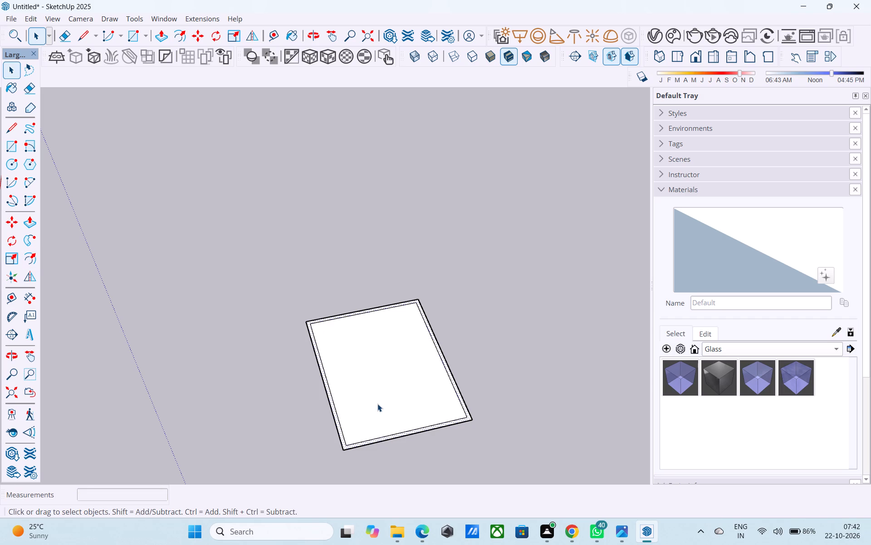
Copy the inner outline's short edge farthest from the origin 4' inward along the long side.
{"action": "middle_click_drag", "start_coordinate": [377, 404], "coordinate": [368, 397]}
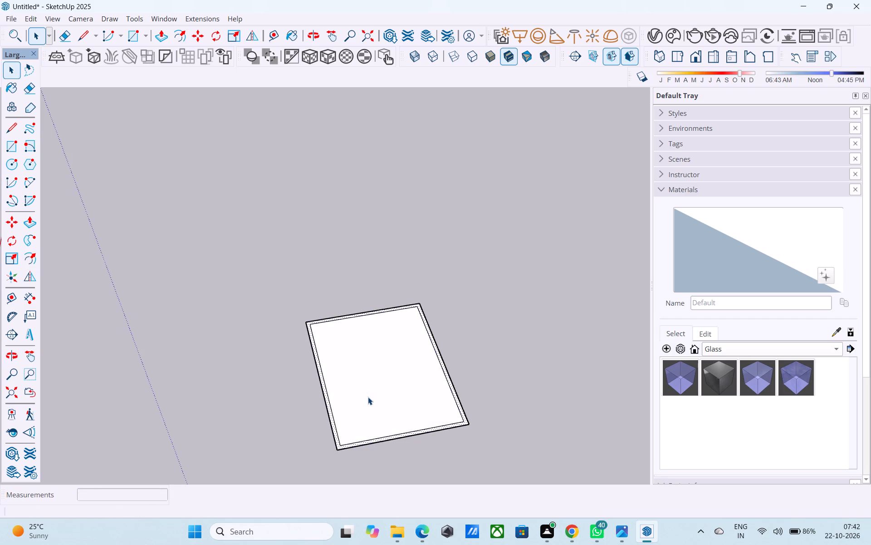
{"action": "scroll", "coordinate": [368, 397], "scroll_direction": "up", "scroll_amount": 1}
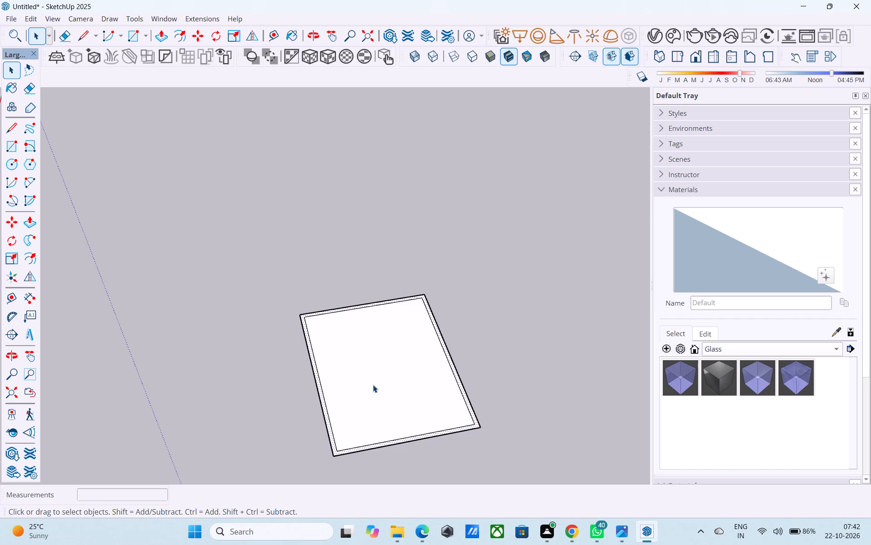
{"action": "scroll", "coordinate": [373, 385], "scroll_direction": "up", "scroll_amount": 3}
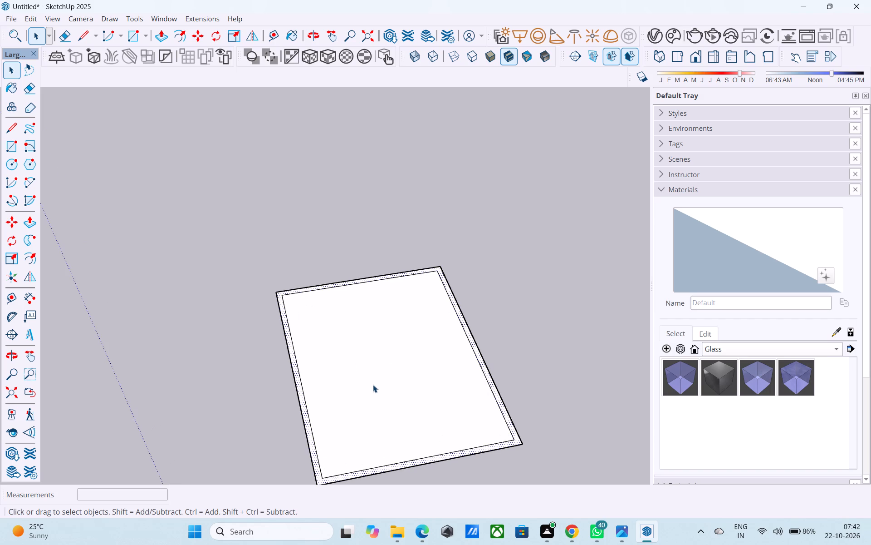
{"action": "scroll", "coordinate": [373, 385], "scroll_direction": "up", "scroll_amount": 1}
{"action": "scroll", "coordinate": [373, 384], "scroll_direction": "down", "scroll_amount": 4}
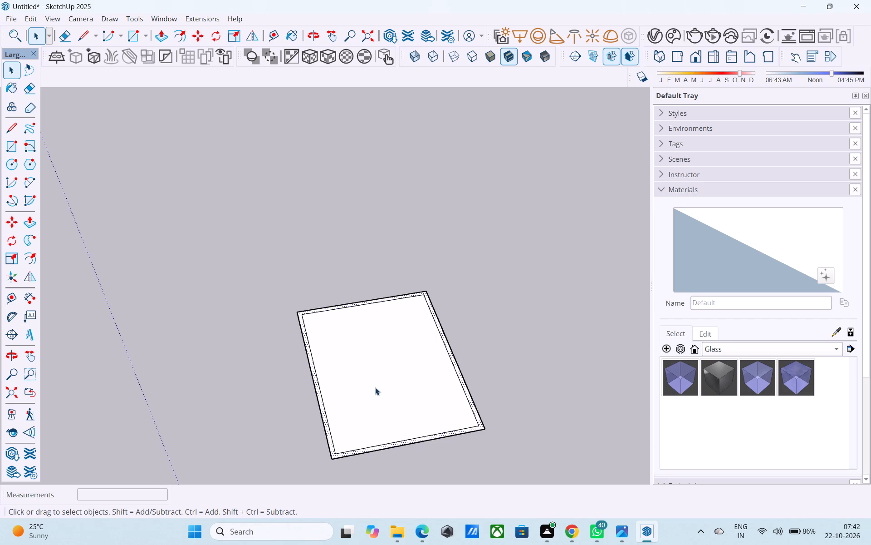
{"action": "scroll", "coordinate": [363, 458], "scroll_direction": "up", "scroll_amount": 3}
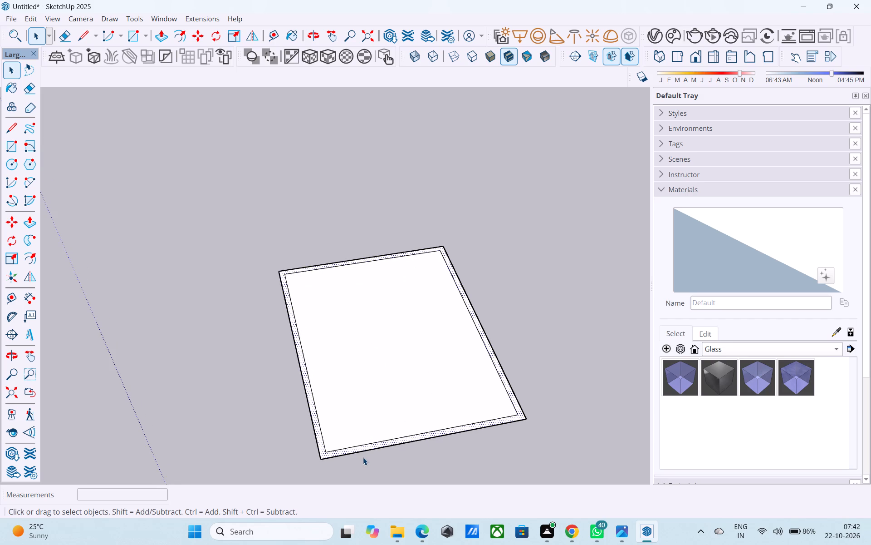
{"action": "left_click", "coordinate": [356, 446]}
{"action": "key", "text": "m"}
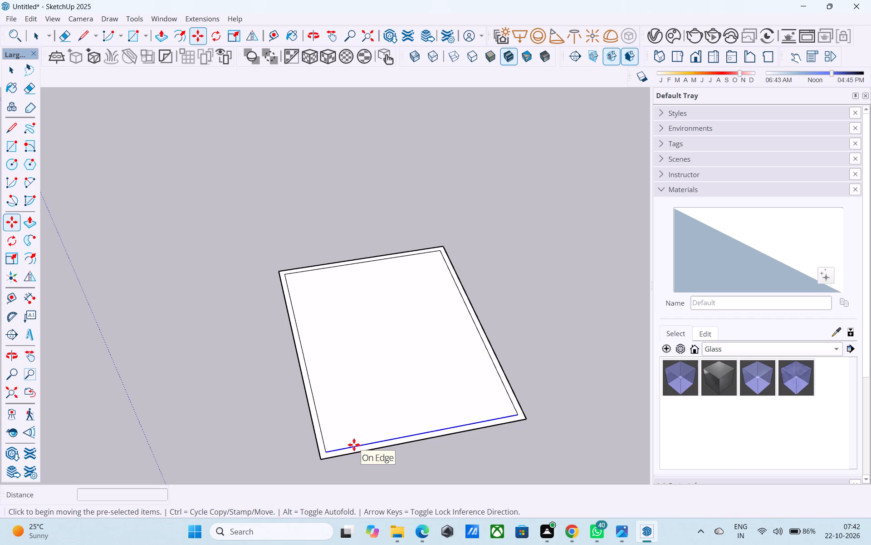
{"action": "left_click", "coordinate": [331, 449]}
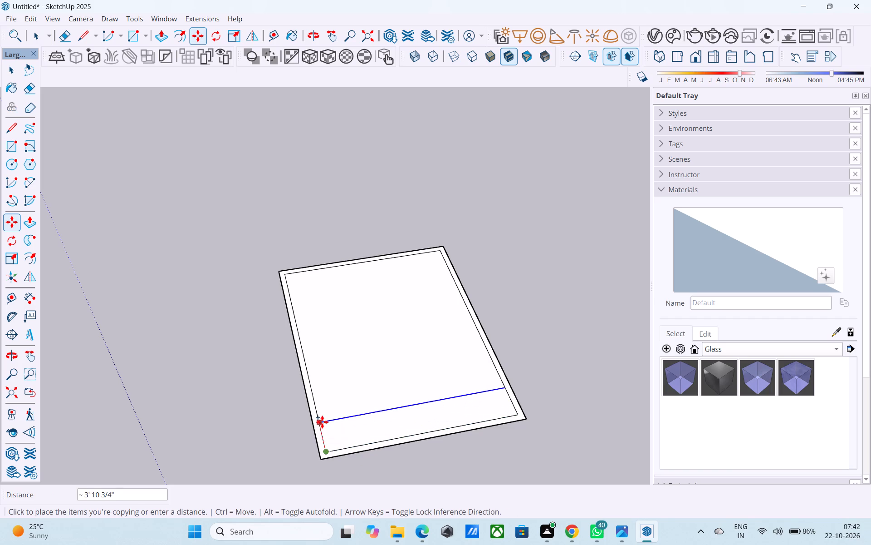
{"action": "type", "text": "4'"}
{"action": "key", "text": "Return"}
Copy the new cross line another 6" inward to form the partition wall's thickness.
{"action": "scroll", "coordinate": [322, 418], "scroll_direction": "up", "scroll_amount": 6}
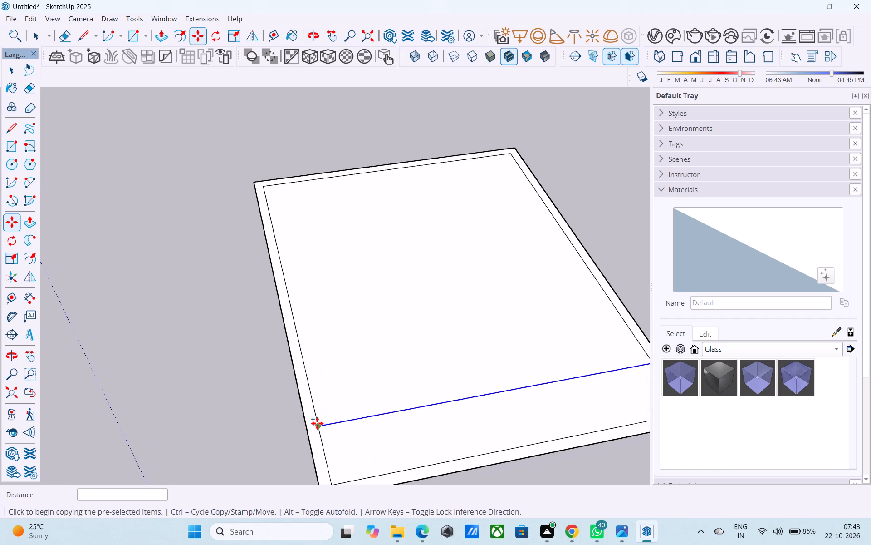
{"action": "left_click", "coordinate": [317, 423]}
{"action": "type", "text": "6\""}
{"action": "key", "text": "Return"}
{"action": "key", "text": "space"}
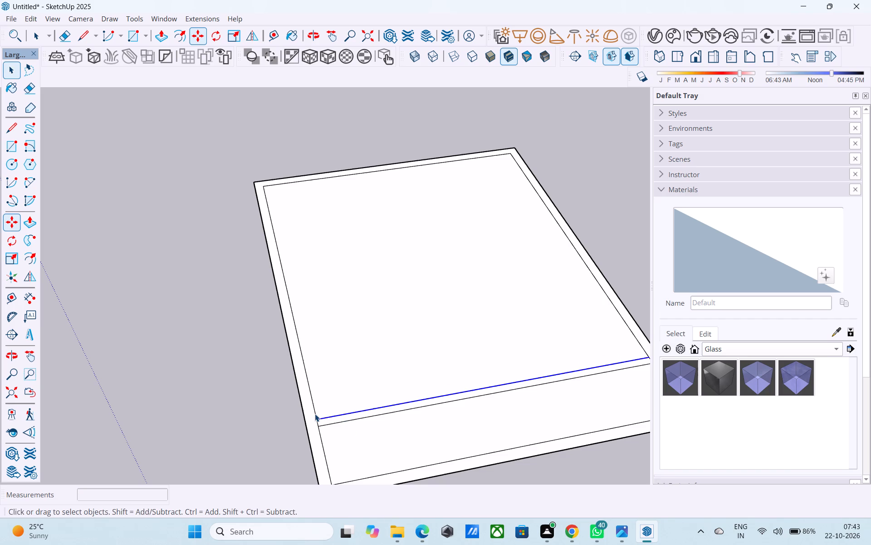
Copy the inner outline's long edge farthest from the origin 11'9" inward to the midpoint of the cross partition.
{"action": "scroll", "coordinate": [245, 409], "scroll_direction": "down", "scroll_amount": 3}
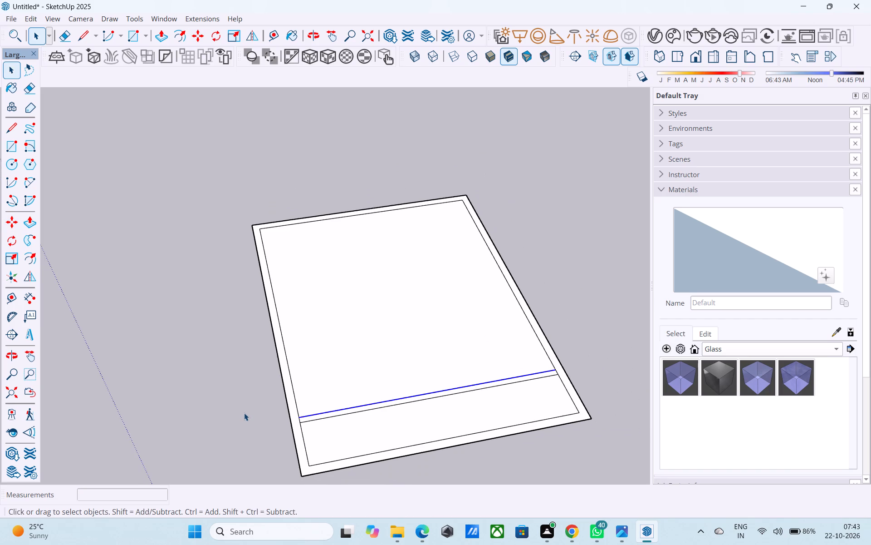
{"action": "scroll", "coordinate": [244, 413], "scroll_direction": "down", "scroll_amount": 3}
{"action": "middle_click_drag", "start_coordinate": [299, 430], "coordinate": [333, 440]}
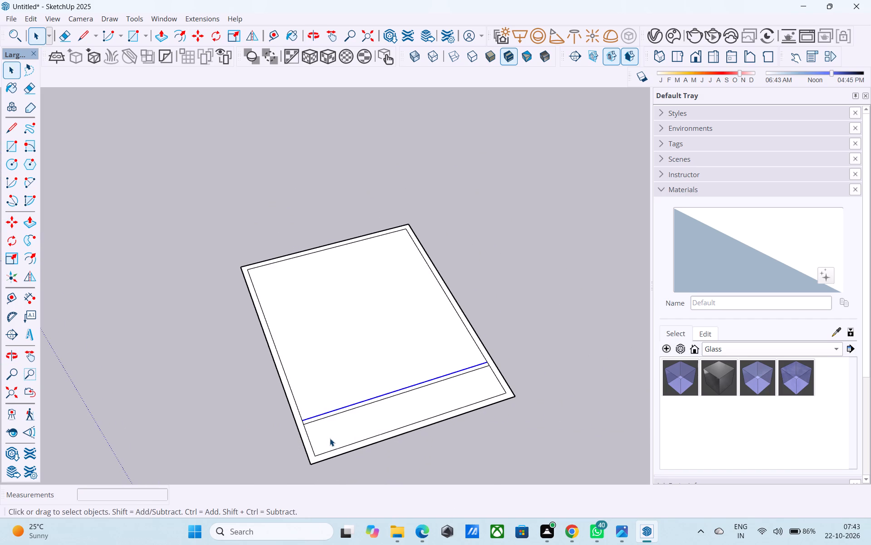
{"action": "middle_click_drag", "start_coordinate": [308, 428], "coordinate": [288, 421]}
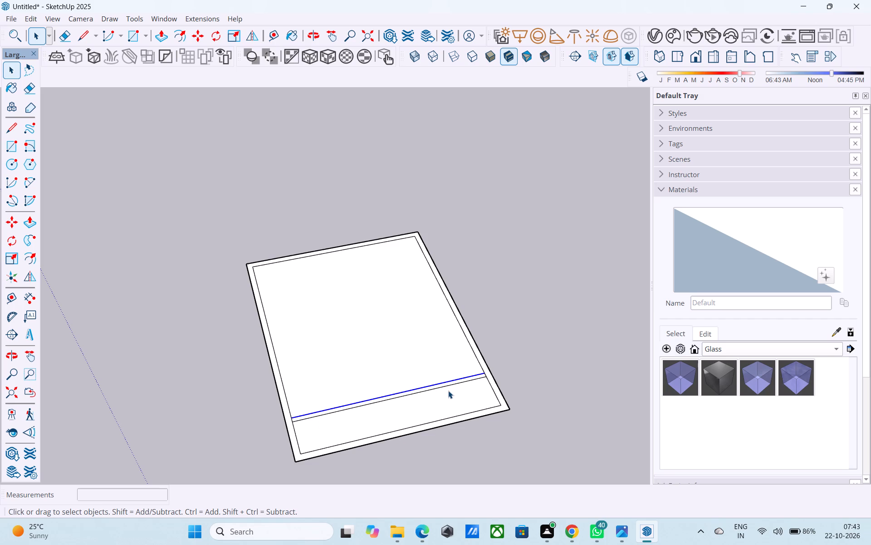
{"action": "middle_click_drag", "start_coordinate": [420, 394], "coordinate": [402, 393]}
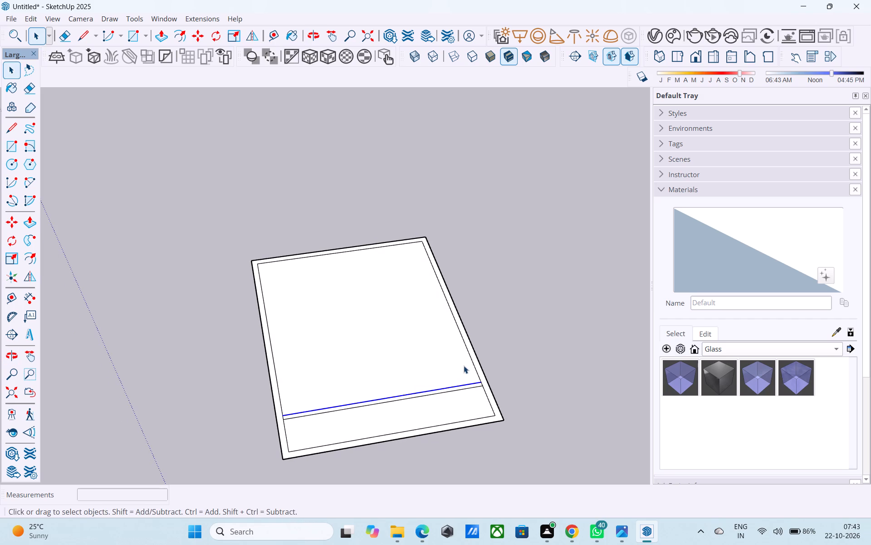
{"action": "left_click", "coordinate": [476, 369]}
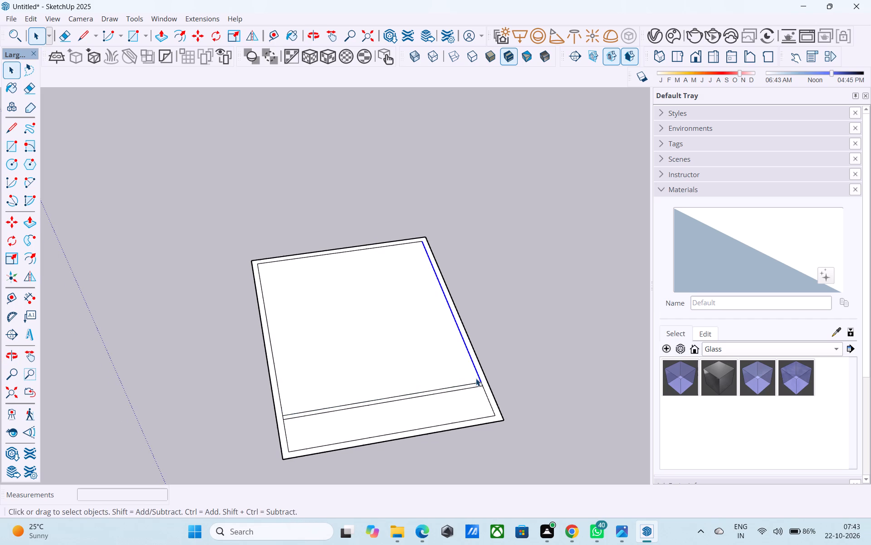
{"action": "key", "text": "m"}
{"action": "scroll", "coordinate": [479, 388], "scroll_direction": "up", "scroll_amount": 4}
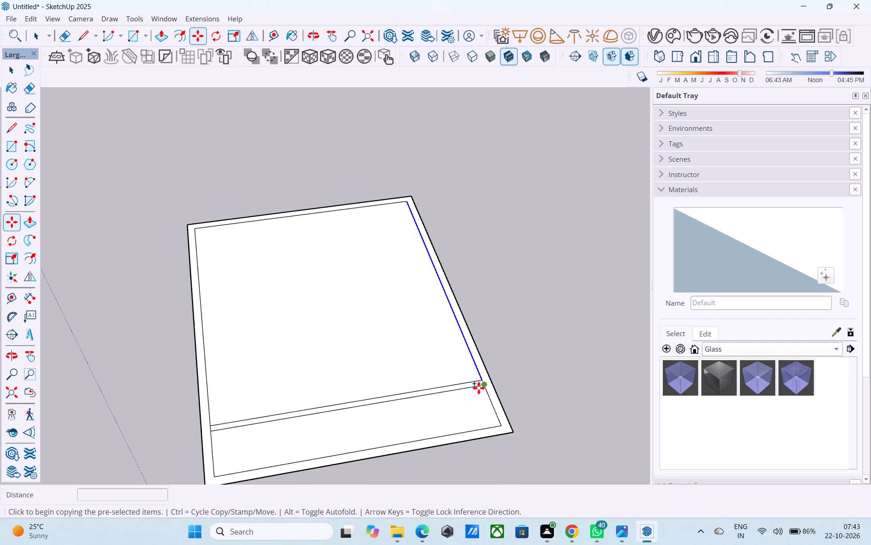
{"action": "scroll", "coordinate": [479, 388], "scroll_direction": "up", "scroll_amount": 2}
{"action": "left_click", "coordinate": [483, 380]}
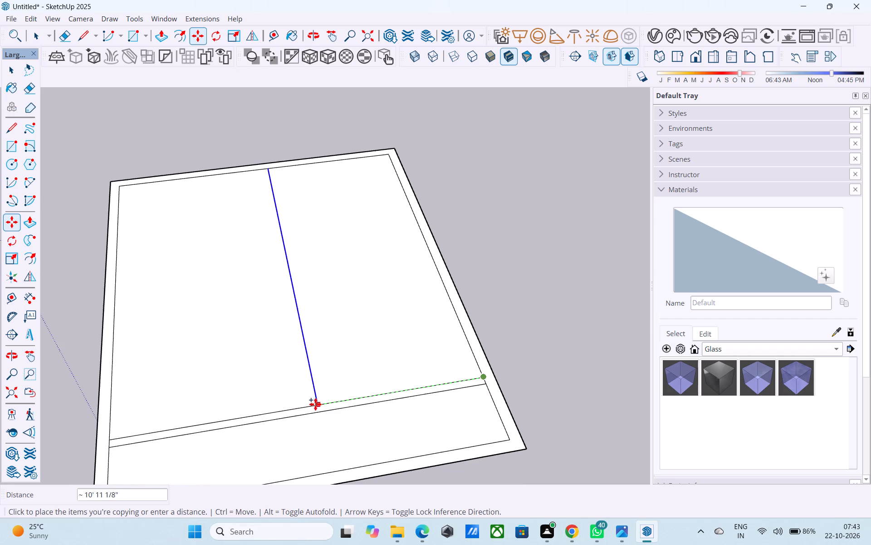
{"action": "left_click", "coordinate": [307, 404]}
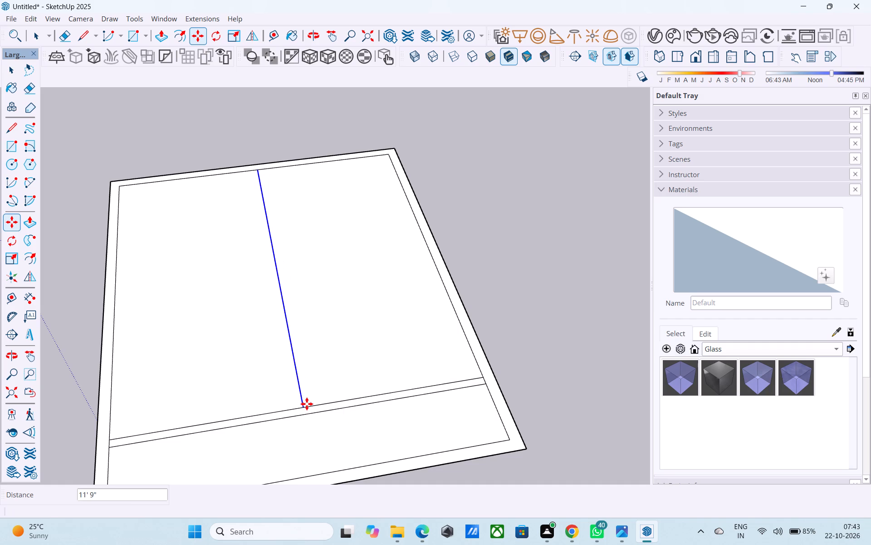
Draw a 6" line across the cross partition's thickness where the new divider line meets it.
{"action": "key", "text": "space"}
{"action": "left_click", "coordinate": [310, 403]}
{"action": "left_click", "coordinate": [314, 406]}
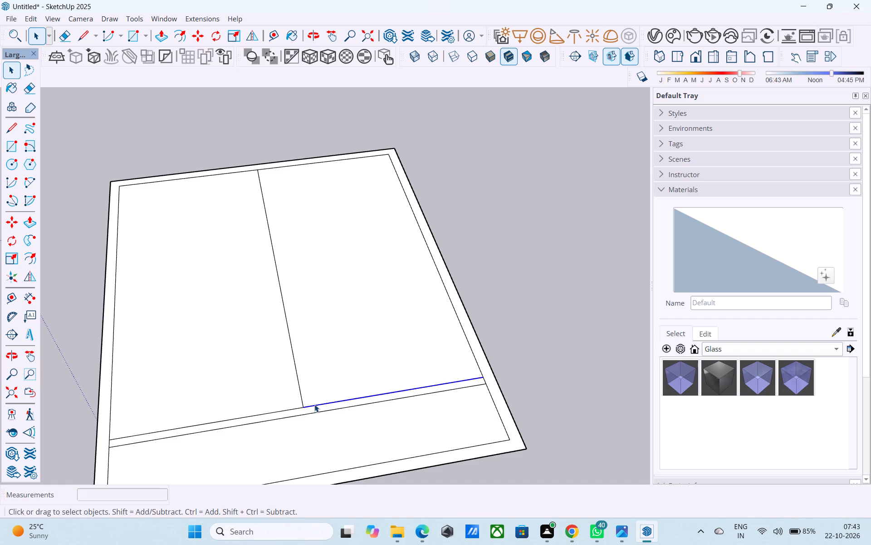
{"action": "key", "text": "m"}
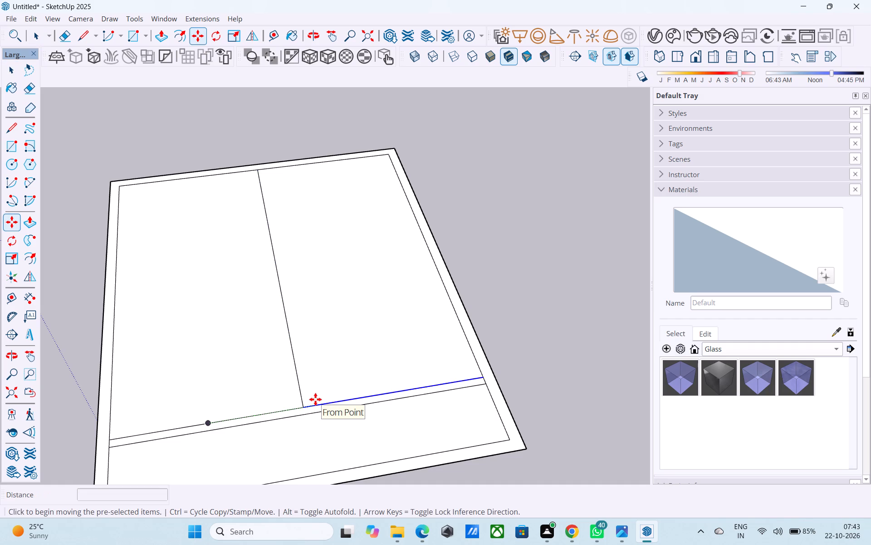
{"action": "type", "text": "e l"}
{"action": "left_click", "coordinate": [307, 406]}
{"action": "left_click", "coordinate": [304, 415]}
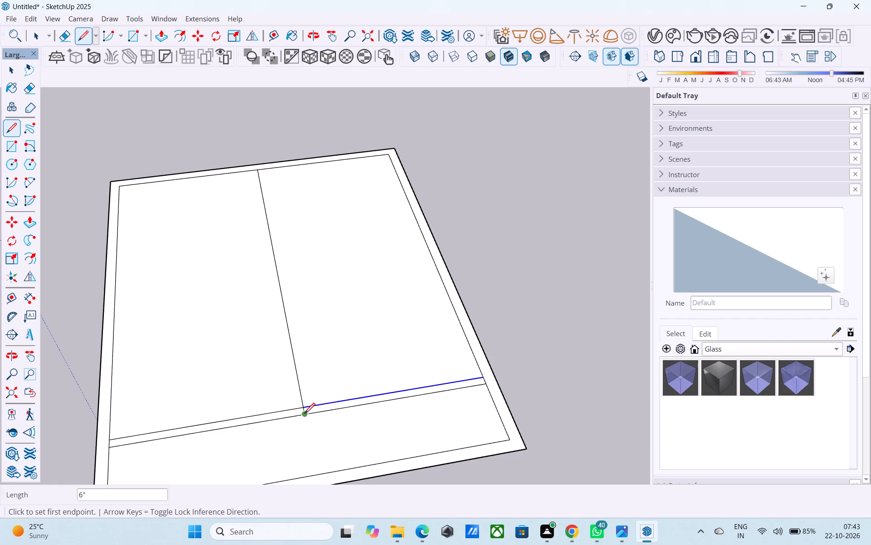
Erase both cross partition lines between the divider and the long wall farthest from the origin.
{"action": "key", "text": "e"}
{"action": "left_click_drag", "start_coordinate": [357, 386], "coordinate": [366, 414]}
{"action": "key", "text": "space"}
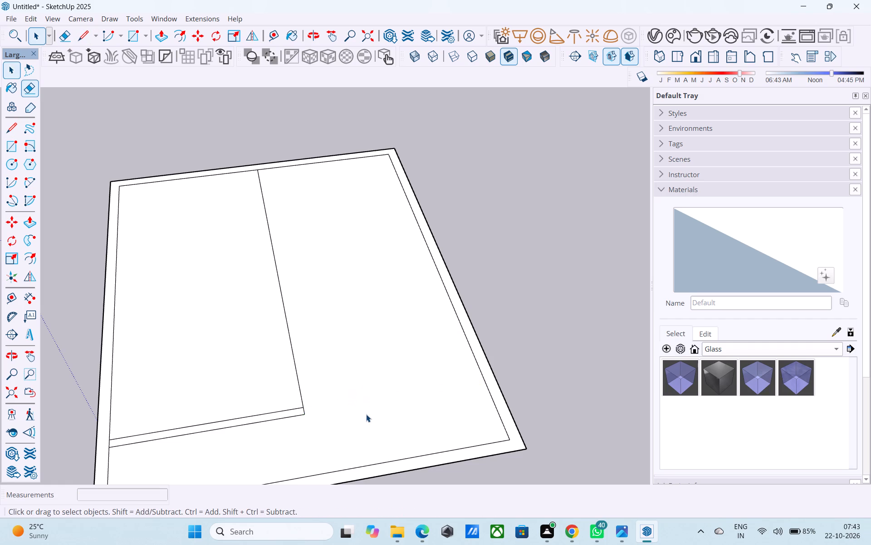
Copy the divider line 6" toward the long wall farthest from the origin to form the divider wall's thickness.
{"action": "left_click", "coordinate": [298, 386]}
{"action": "key", "text": "m"}
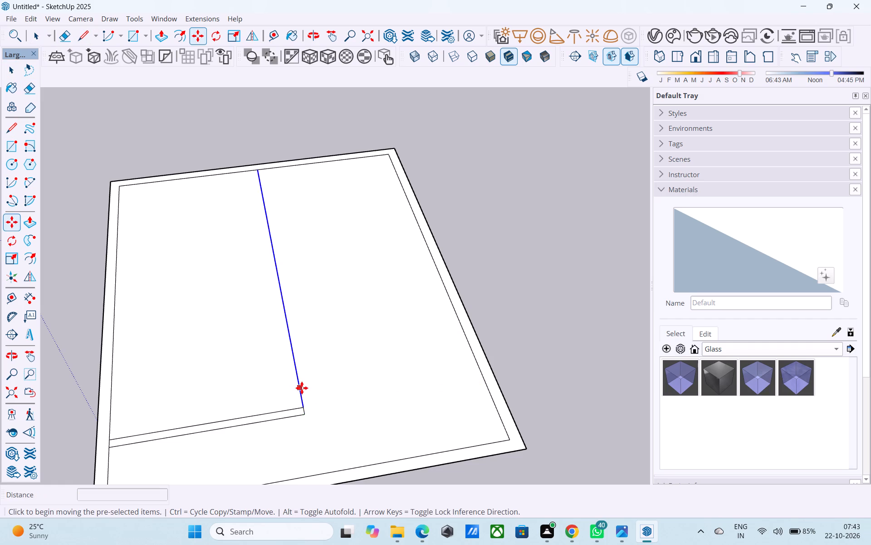
{"action": "left_click", "coordinate": [305, 403]}
{"action": "left_click", "coordinate": [312, 405]}
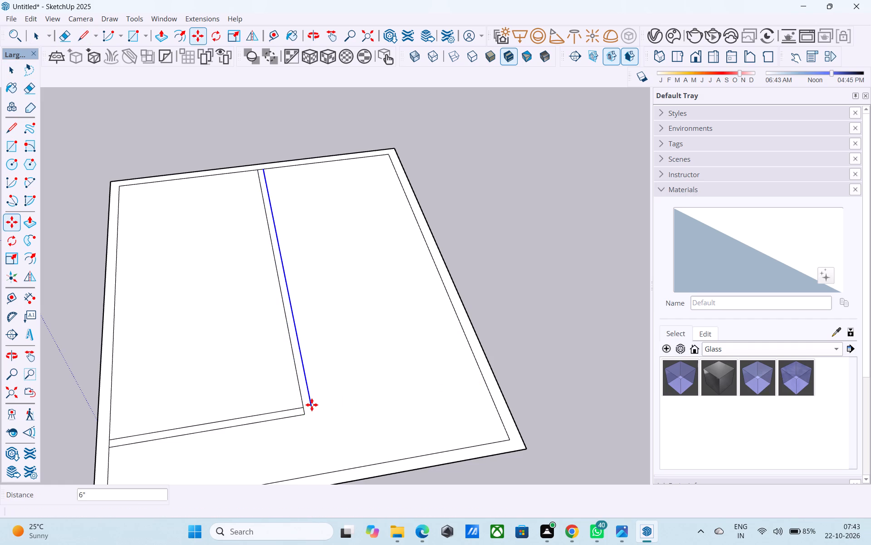
Extend the copied divider line 6" past its end and close it back to the cross partition's outer corner.
{"action": "key", "text": "l"}
{"action": "scroll", "coordinate": [312, 405], "scroll_direction": "up", "scroll_amount": 2}
{"action": "left_click", "coordinate": [312, 405]}
{"action": "left_click", "coordinate": [314, 419]}
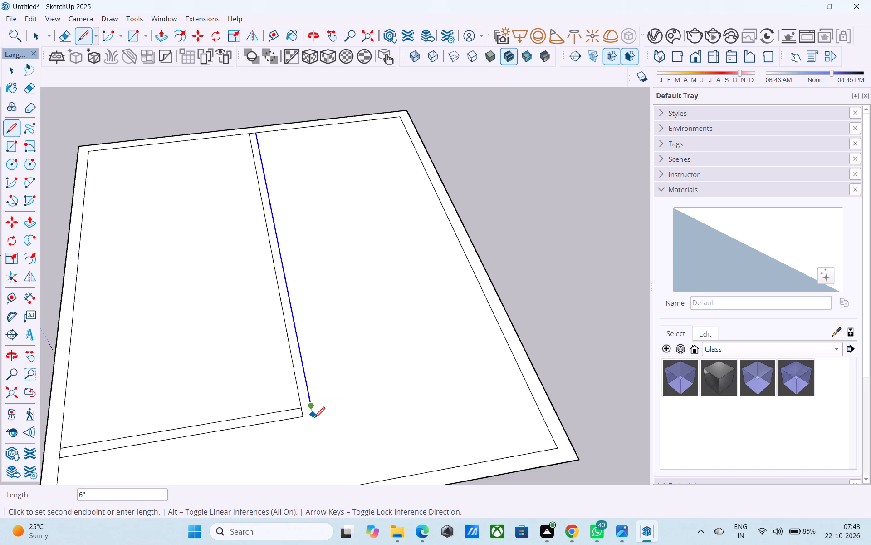
{"action": "left_click", "coordinate": [302, 416]}
Erase the short leftover line inside the corner where the two partition walls meet.
{"action": "key", "text": "space"}
{"action": "key", "text": "e"}
{"action": "scroll", "coordinate": [302, 415], "scroll_direction": "up", "scroll_amount": 6}
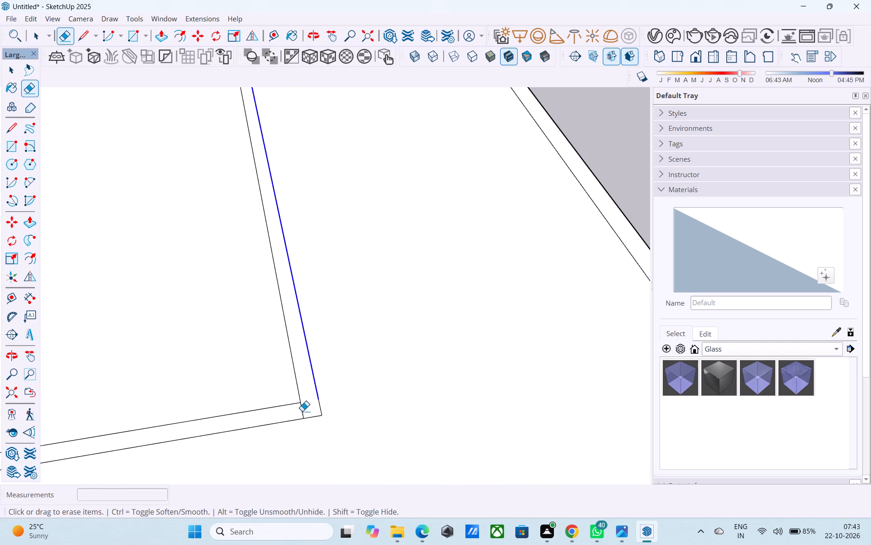
{"action": "left_click", "coordinate": [302, 411]}
{"action": "key", "text": "space"}
Erase the inner outline segment across the cross partition's end so the partition merges with the outer wall.
{"action": "scroll", "coordinate": [302, 409], "scroll_direction": "down", "scroll_amount": 5}
{"action": "scroll", "coordinate": [353, 428], "scroll_direction": "down", "scroll_amount": 11}
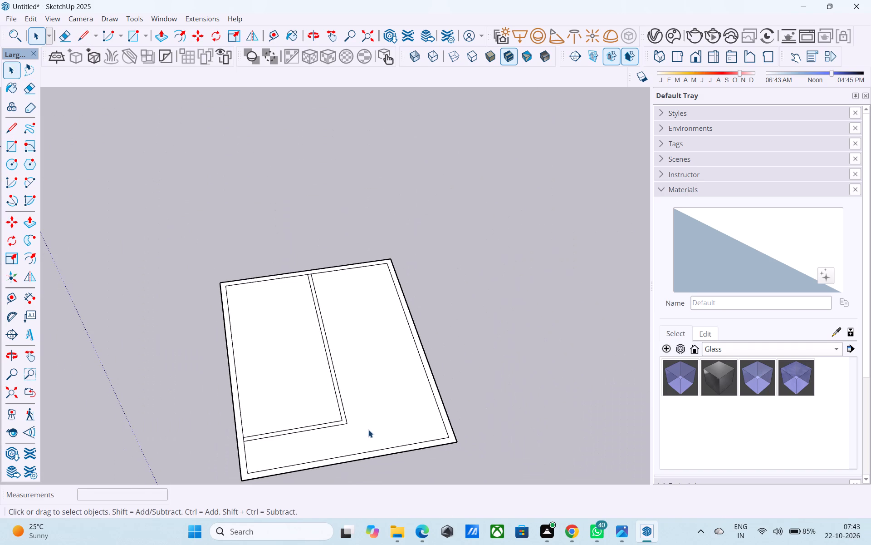
{"action": "scroll", "coordinate": [368, 430], "scroll_direction": "up", "scroll_amount": 4}
{"action": "scroll", "coordinate": [174, 436], "scroll_direction": "up", "scroll_amount": 8}
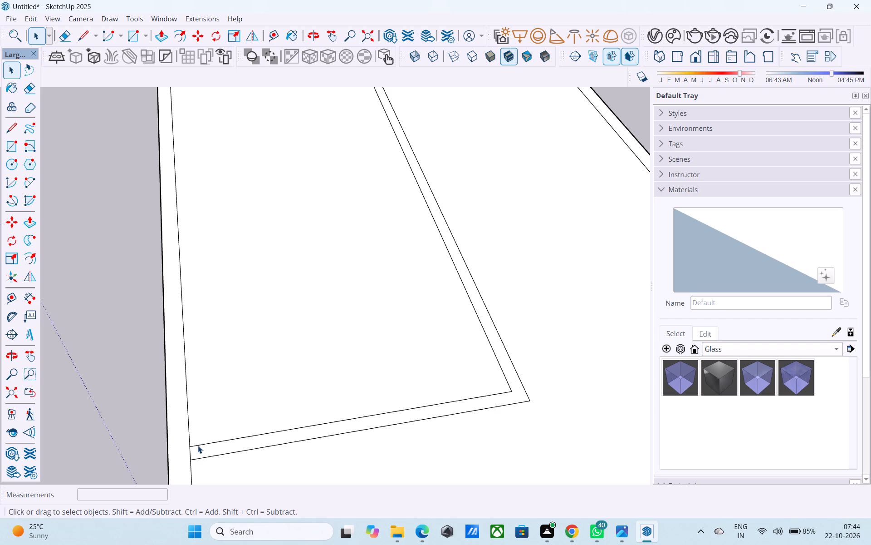
{"action": "scroll", "coordinate": [198, 444], "scroll_direction": "down", "scroll_amount": 2}
{"action": "key", "text": "e"}
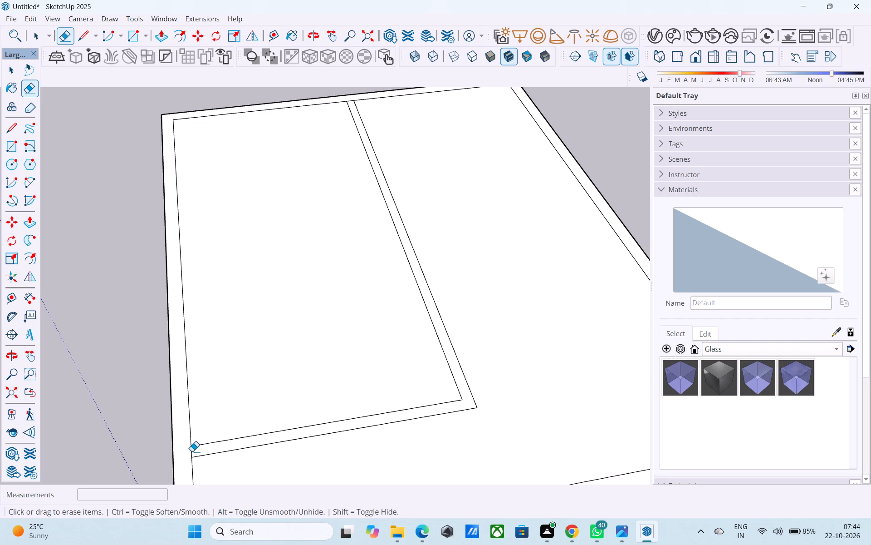
{"action": "key", "text": "space"}
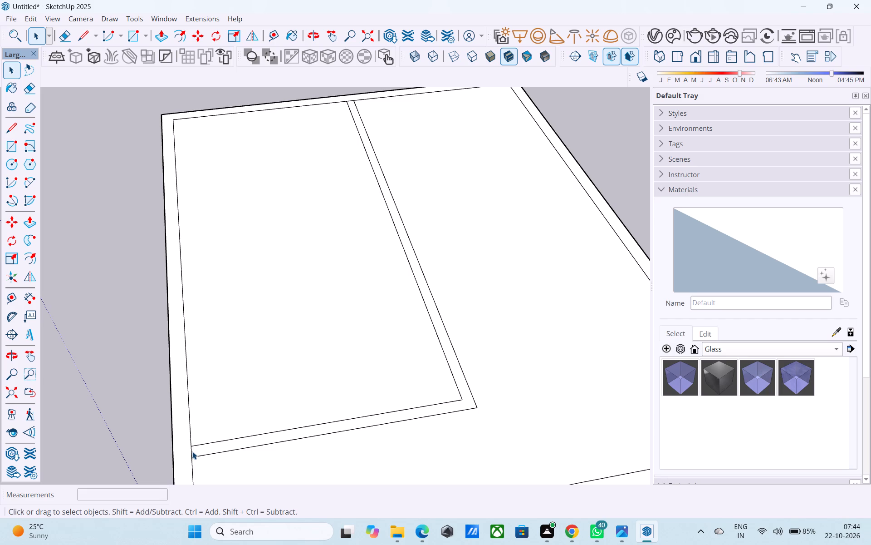
{"action": "key", "text": "e"}
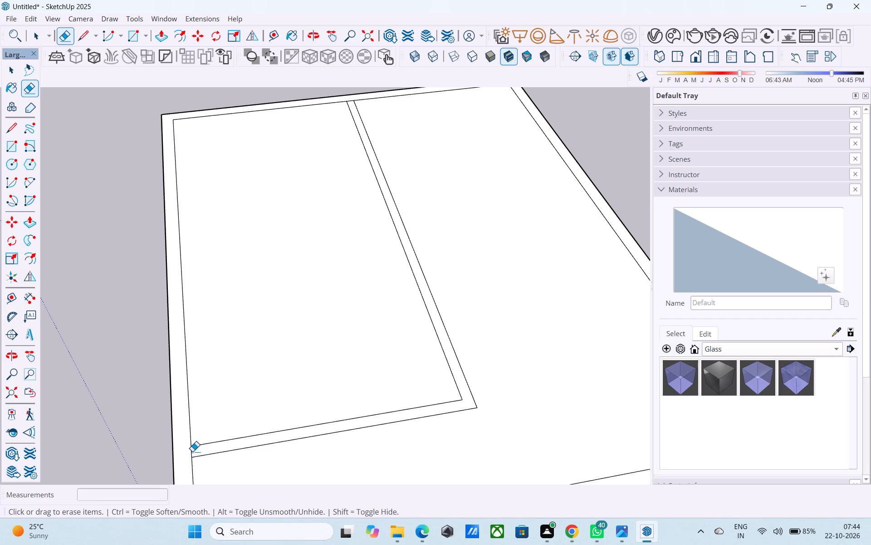
{"action": "scroll", "coordinate": [192, 451], "scroll_direction": "up", "scroll_amount": 2}
{"action": "left_click", "coordinate": [192, 451]}
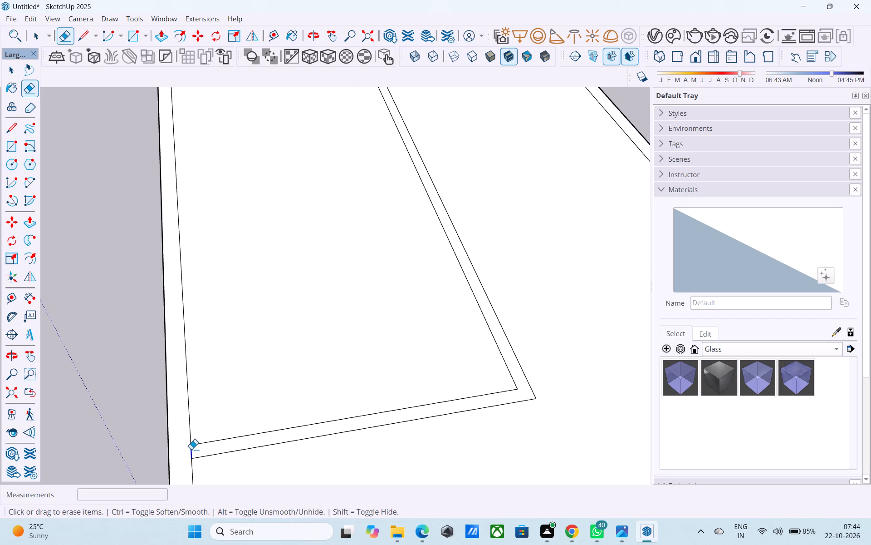
Push/Pull the connected outer and partition wall face up to a height of 10'.
{"action": "key", "text": "space"}
{"action": "left_click", "coordinate": [191, 449]}
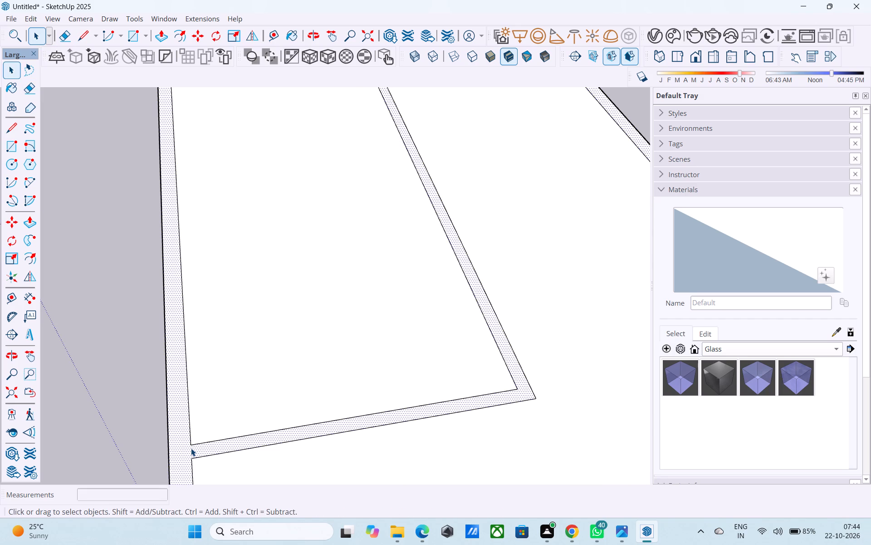
{"action": "key", "text": "p"}
{"action": "left_click", "coordinate": [191, 448]}
{"action": "scroll", "coordinate": [194, 431], "scroll_direction": "down", "scroll_amount": 8}
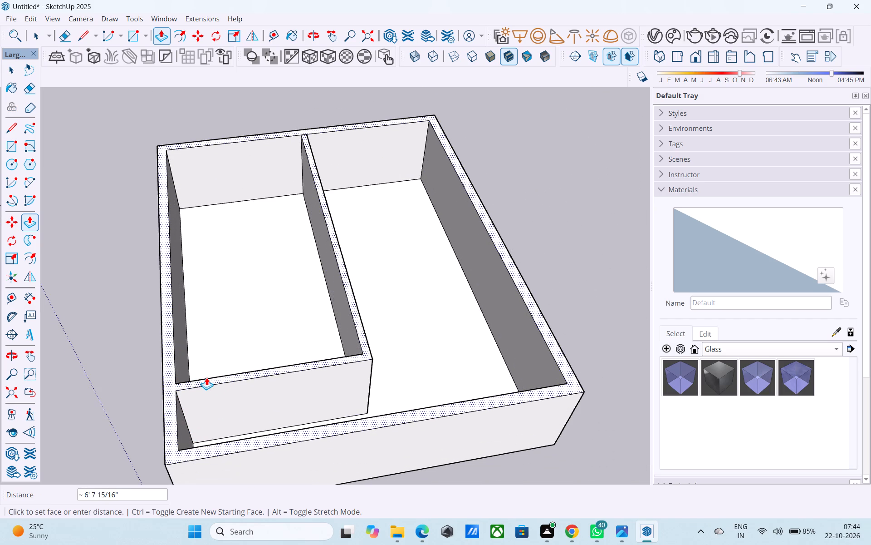
{"action": "type", "text": "10'"}
{"action": "key", "text": "Return"}
{"action": "key", "text": "space"}
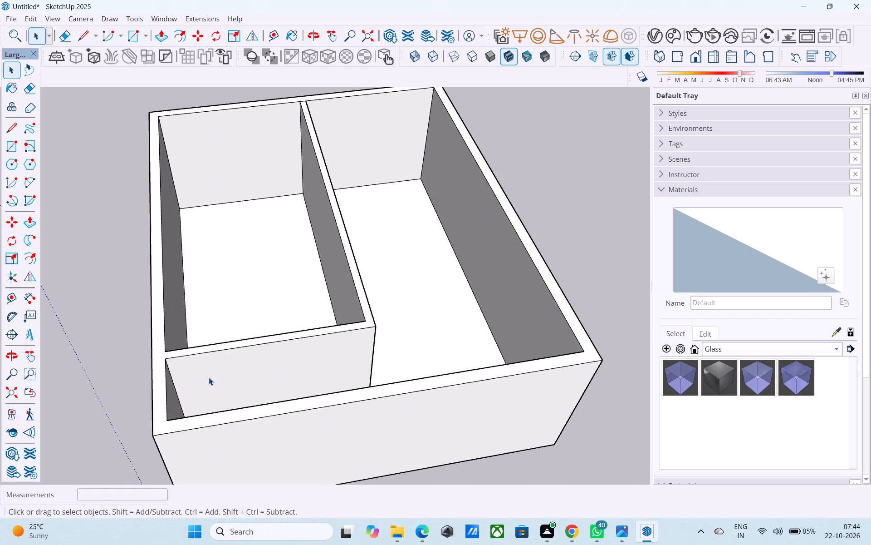
Copy the vertical corner edge on the larger room's side 14' along the 25' outer wall beside the 4' passage.
{"action": "middle_click_drag", "start_coordinate": [188, 418], "coordinate": [193, 396]}
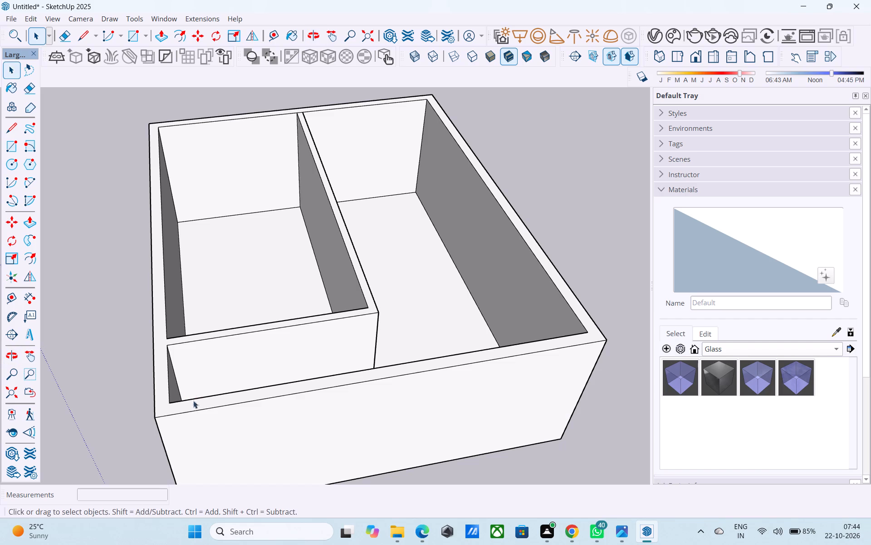
{"action": "scroll", "coordinate": [143, 405], "scroll_direction": "down", "scroll_amount": 4}
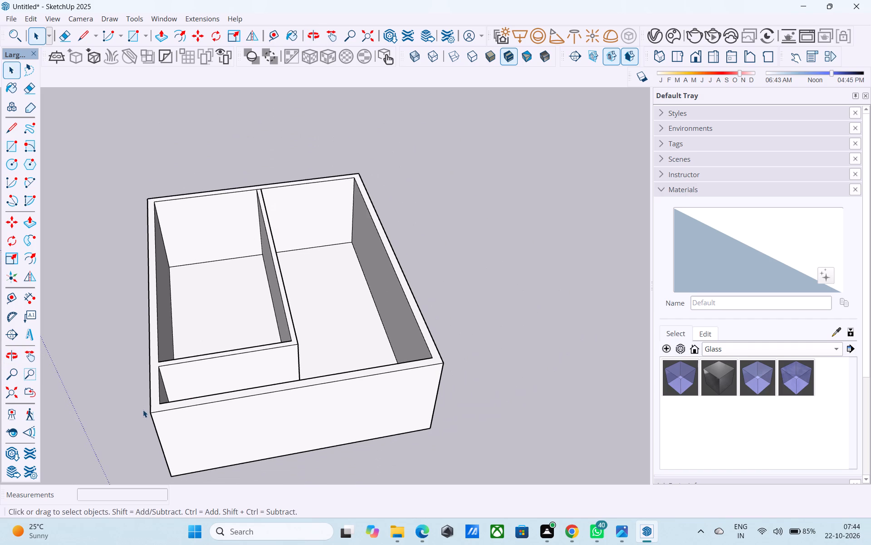
{"action": "middle_click_drag", "start_coordinate": [144, 409], "coordinate": [92, 340]}
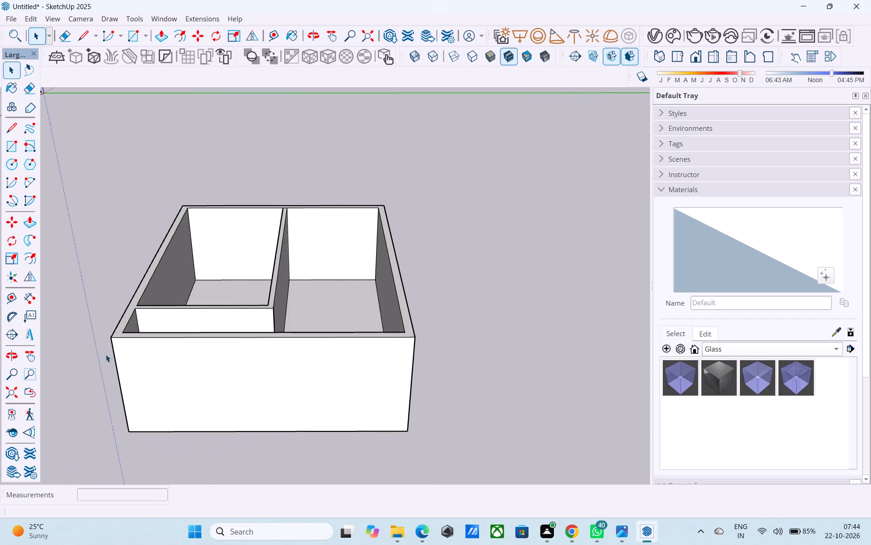
{"action": "middle_click_drag", "start_coordinate": [419, 422], "coordinate": [389, 442]}
{"action": "middle_click_drag", "start_coordinate": [393, 412], "coordinate": [382, 409]}
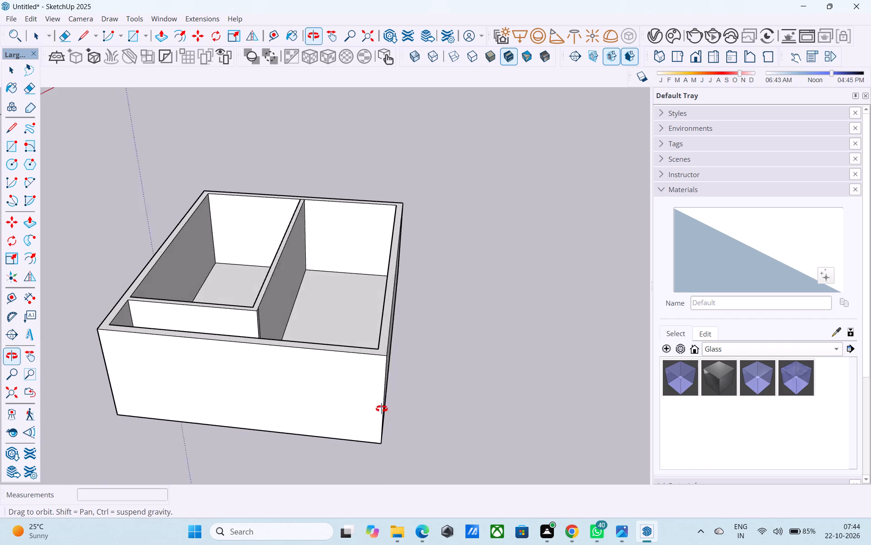
{"action": "middle_click_drag", "start_coordinate": [382, 409], "coordinate": [368, 412]}
{"action": "left_click", "coordinate": [372, 376]}
{"action": "key", "text": "m"}
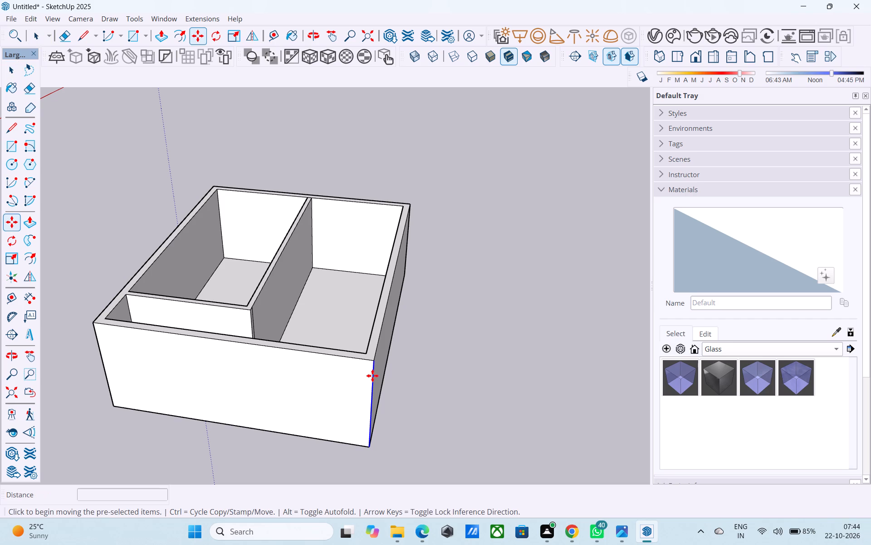
{"action": "left_click", "coordinate": [372, 366]}
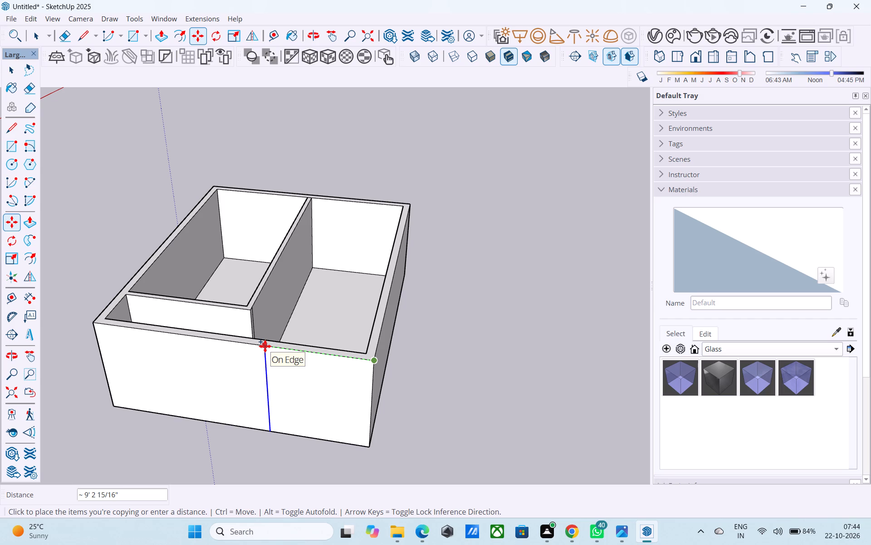
{"action": "key", "text": "1"}
{"action": "type", "text": "4'"}
{"action": "key", "text": "Return"}
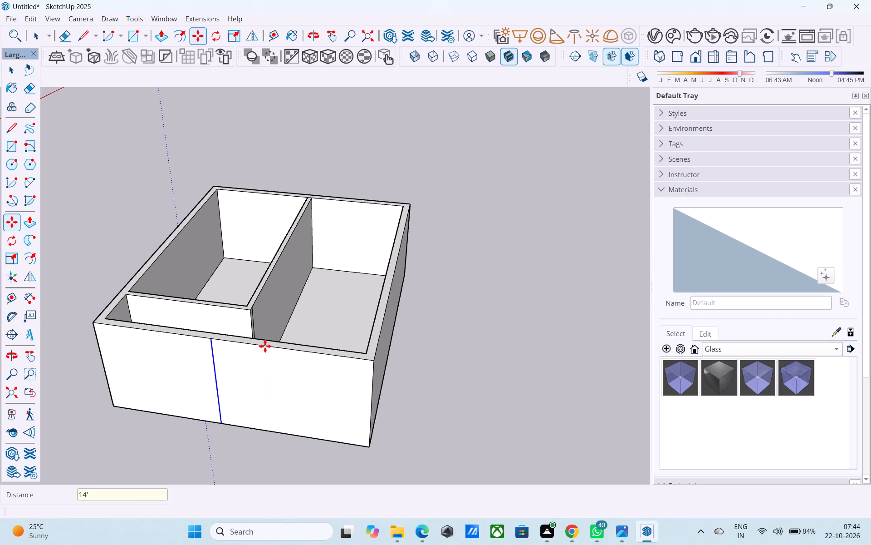
Set the copied vertical edge's distance from the corner to 12'.
{"action": "type", "text": "12'"}
{"action": "key", "text": "Return"}
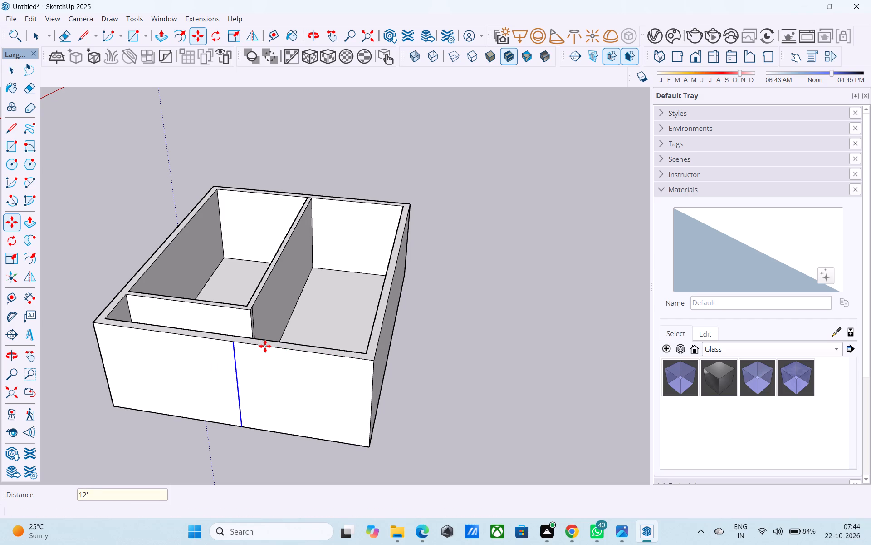
{"action": "middle_click_drag", "start_coordinate": [270, 348], "coordinate": [344, 269]}
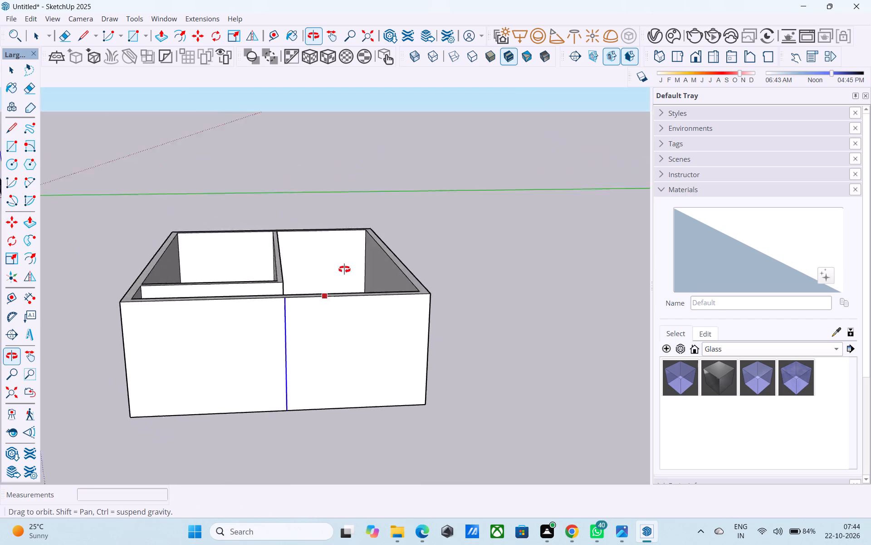
Offset the outline of the 12' section of the 25' outer wall's face inward by 1'.
{"action": "middle_click_drag", "start_coordinate": [344, 269], "coordinate": [338, 273]}
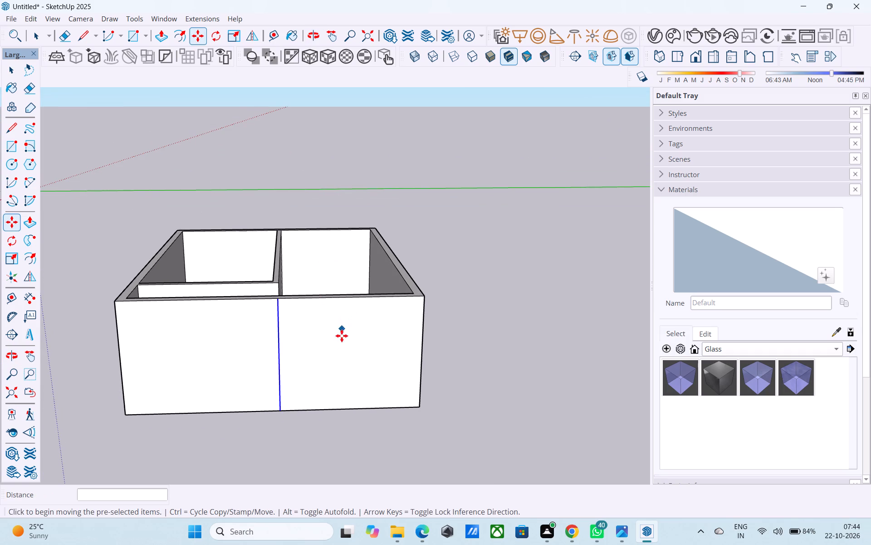
{"action": "scroll", "coordinate": [341, 348], "scroll_direction": "up", "scroll_amount": 2}
{"action": "key", "text": "space"}
{"action": "left_click", "coordinate": [341, 348]}
{"action": "key", "text": "f"}
{"action": "left_click", "coordinate": [341, 347]}
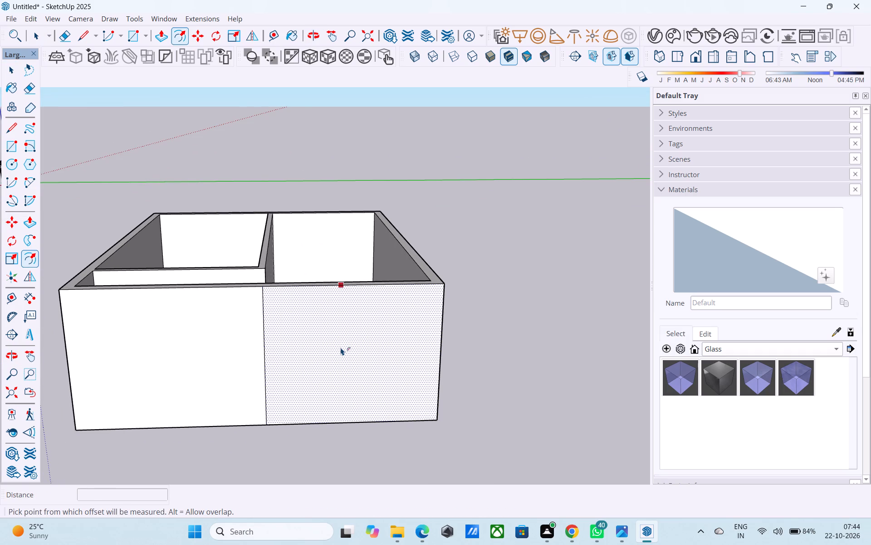
{"action": "type", "text": "1'"}
{"action": "key", "text": "Return"}
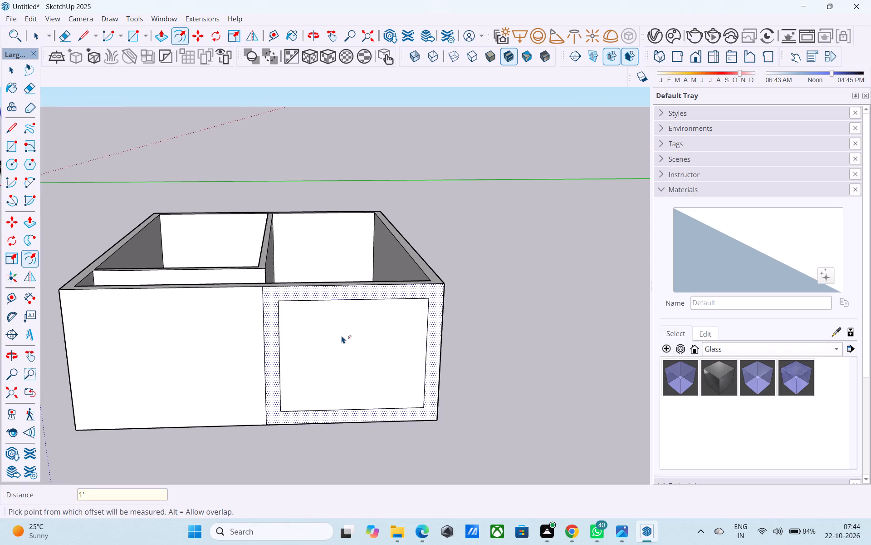
Draw a 1' vertical line from each bottom corner of the inset rectangle down to the wall's base edge.
{"action": "key", "text": "space"}
{"action": "left_click", "coordinate": [342, 336]}
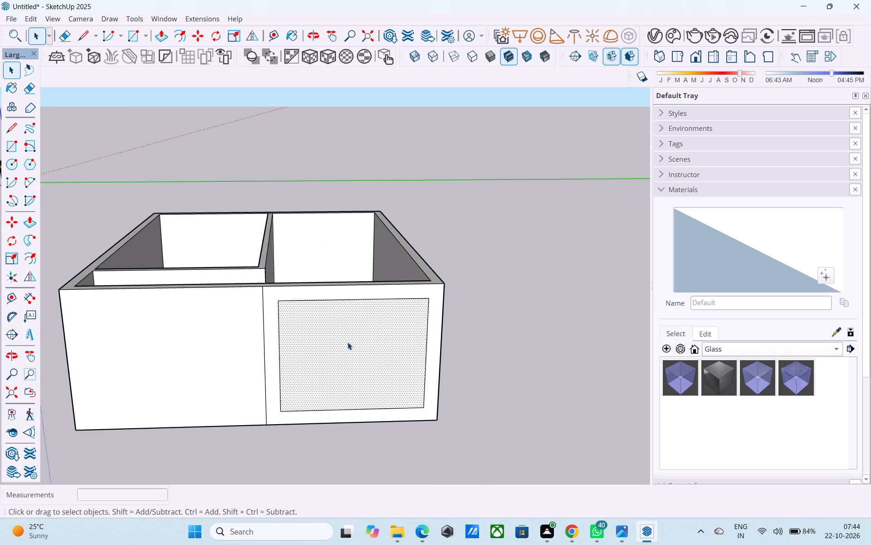
{"action": "key", "text": "l"}
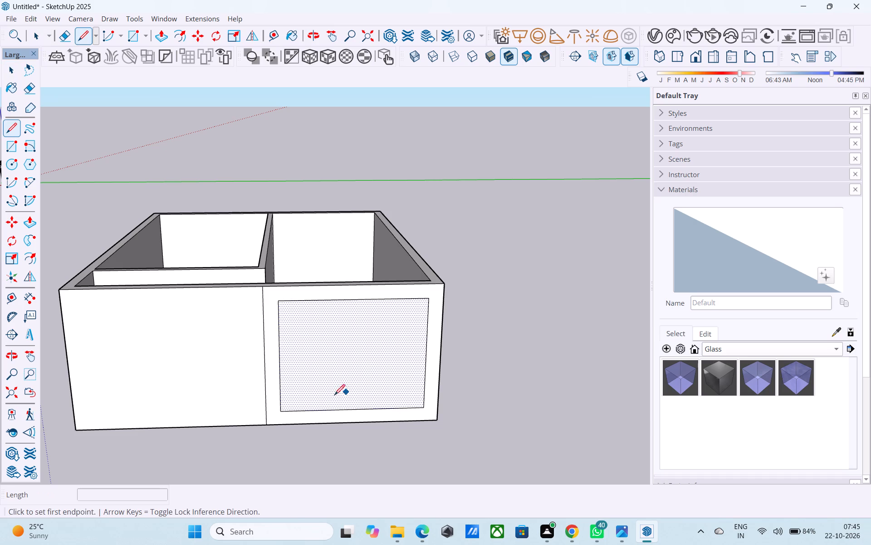
{"action": "left_click", "coordinate": [283, 411]}
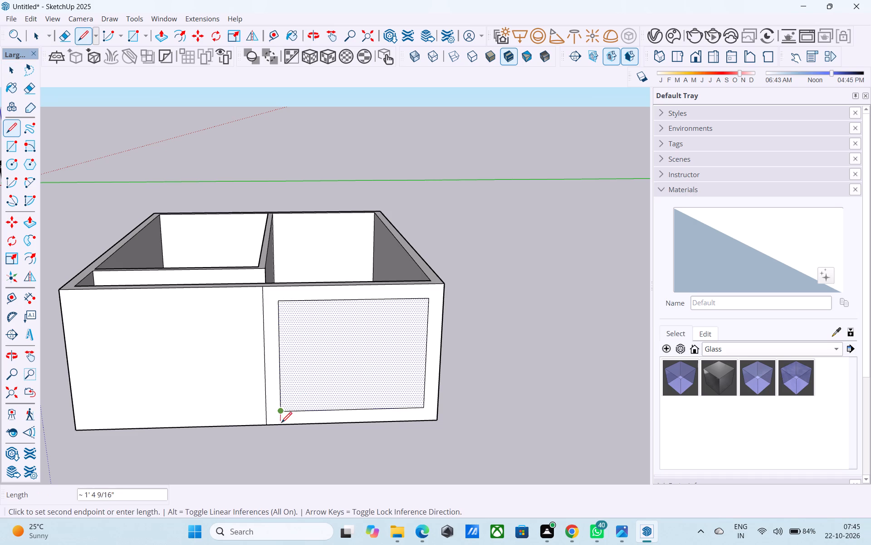
{"action": "left_click", "coordinate": [280, 425]}
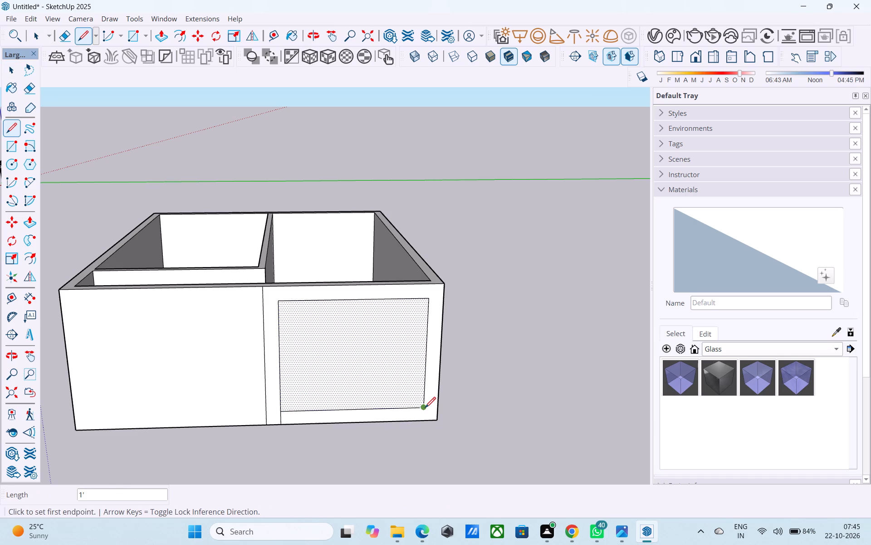
{"action": "left_click", "coordinate": [426, 408]}
{"action": "double_click", "coordinate": [420, 424]}
Redraw the inset rectangle's bottom edge midway down the strip below it and erase the original bottom edge.
{"action": "scroll", "coordinate": [419, 421], "scroll_direction": "up", "scroll_amount": 5}
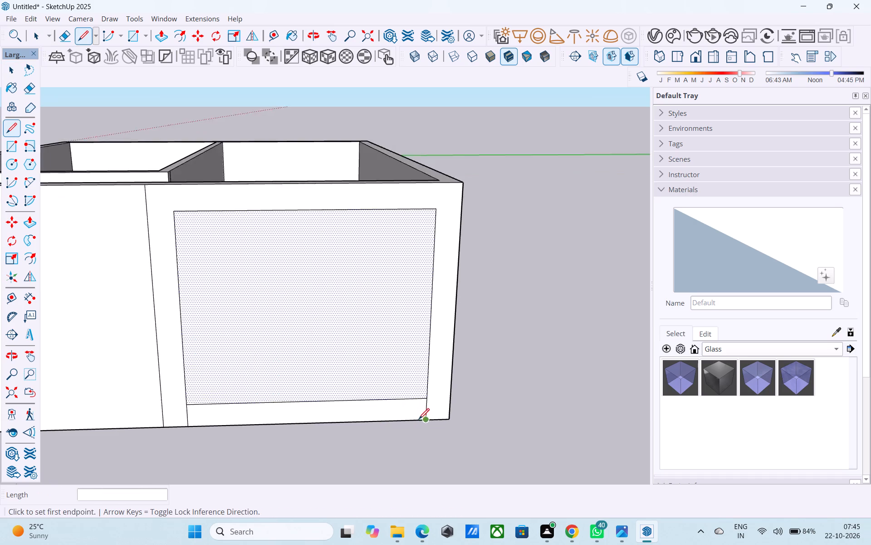
{"action": "scroll", "coordinate": [419, 420], "scroll_direction": "up", "scroll_amount": 3}
{"action": "left_click", "coordinate": [429, 406]}
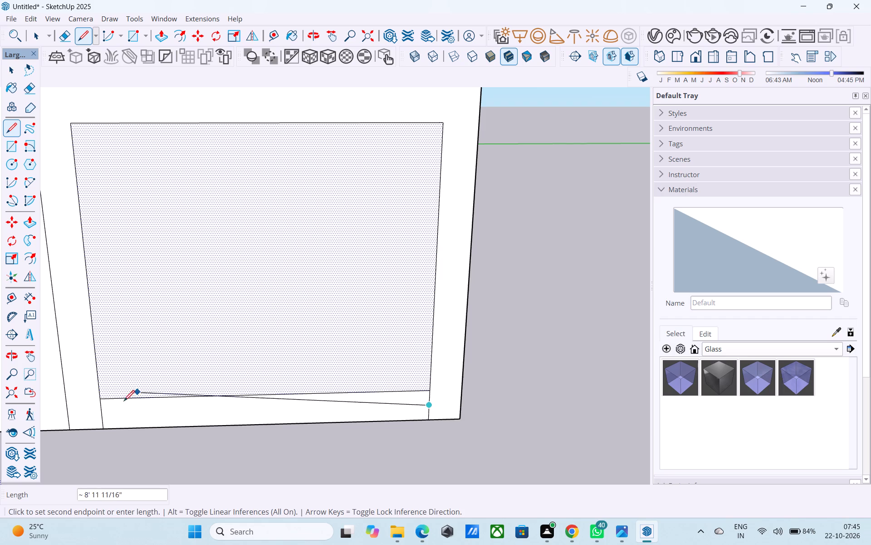
{"action": "left_click", "coordinate": [106, 411]}
{"action": "key", "text": "e"}
{"action": "left_click", "coordinate": [128, 401]}
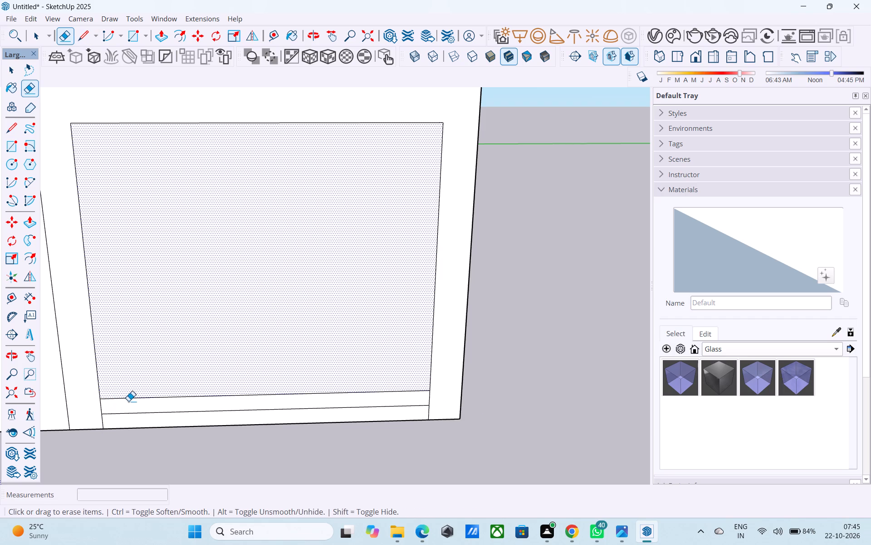
Push/Pull the inset face back 9" through the outer wall to cut a large opening.
{"action": "key", "text": "space"}
{"action": "left_click", "coordinate": [129, 392]}
{"action": "key", "text": "p"}
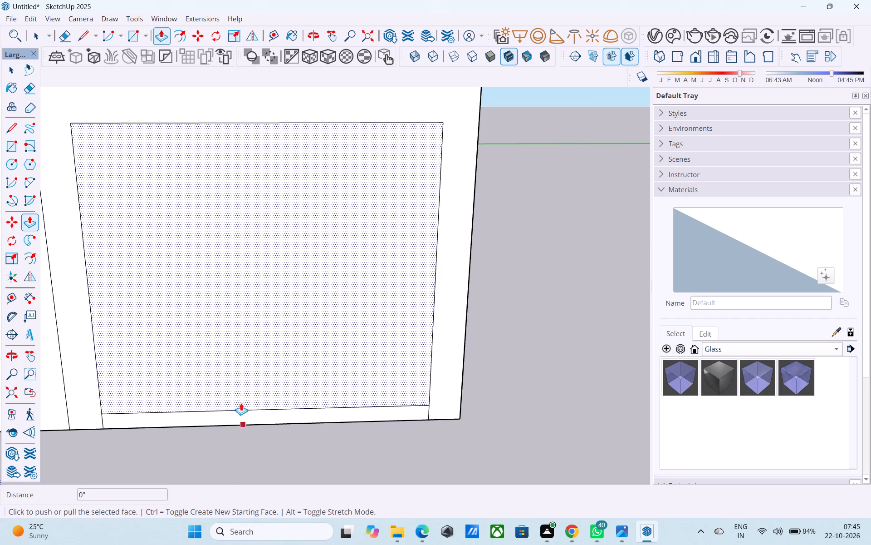
{"action": "left_click", "coordinate": [239, 373]}
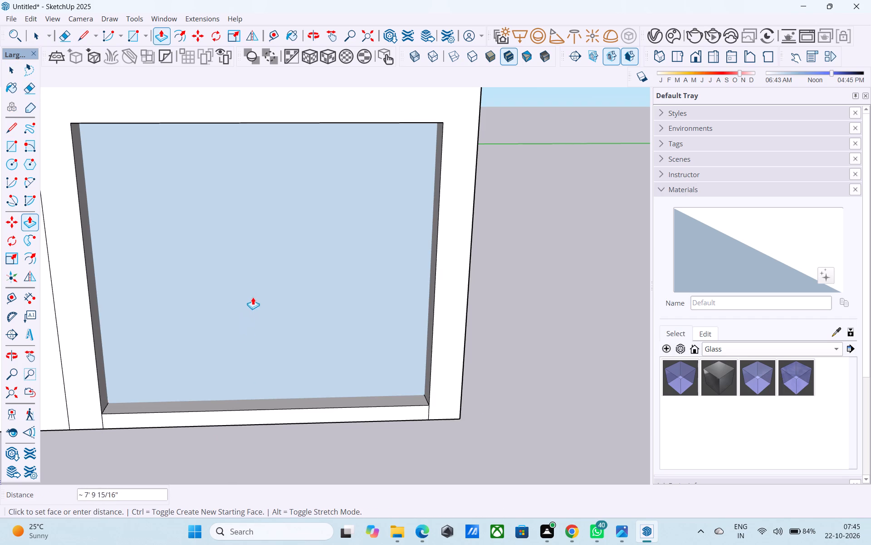
{"action": "left_click", "coordinate": [270, 238]}
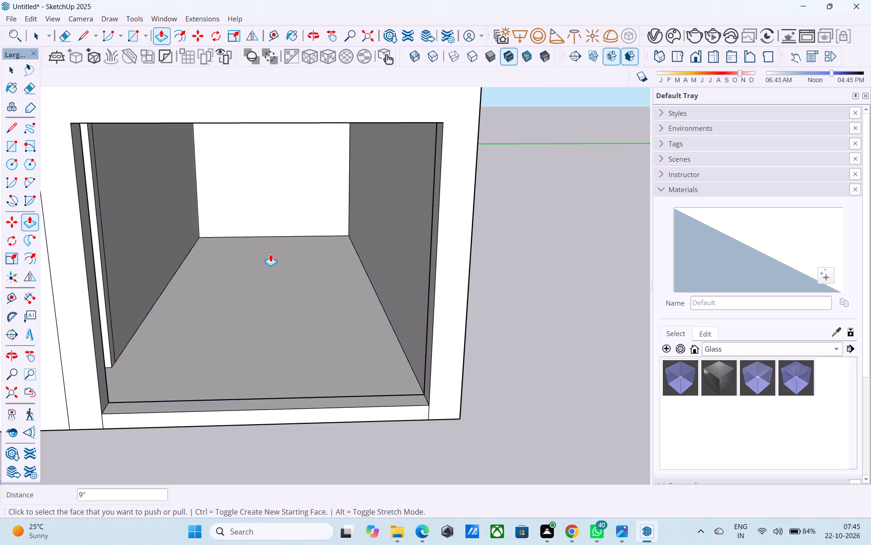
Examine the cut opening and the wall layout from the front and from above.
{"action": "scroll", "coordinate": [212, 454], "scroll_direction": "down", "scroll_amount": 11}
{"action": "middle_click_drag", "start_coordinate": [278, 442], "coordinate": [256, 330]}
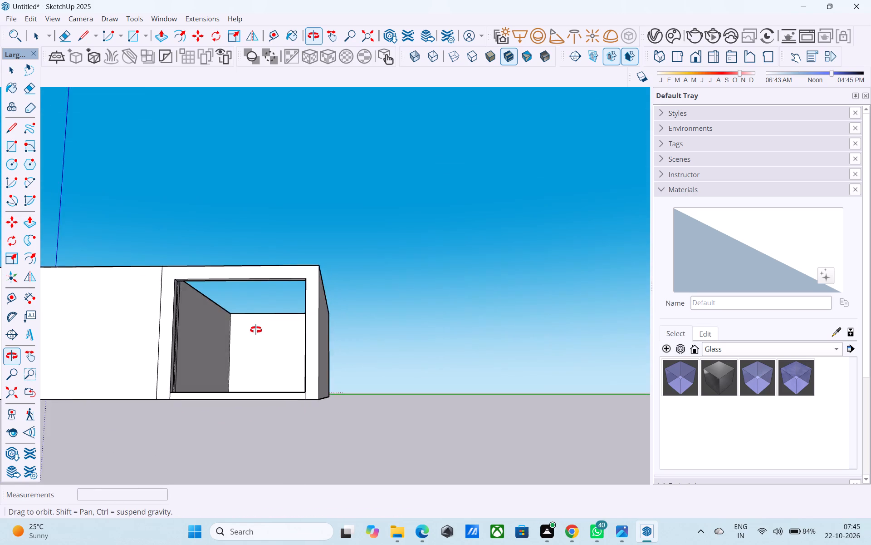
{"action": "middle_click_drag", "start_coordinate": [256, 330], "coordinate": [301, 342]}
{"action": "scroll", "coordinate": [517, 375], "scroll_direction": "down", "scroll_amount": 5}
{"action": "middle_click_drag", "start_coordinate": [501, 379], "coordinate": [491, 465]}
{"action": "scroll", "coordinate": [314, 371], "scroll_direction": "down", "scroll_amount": 2}
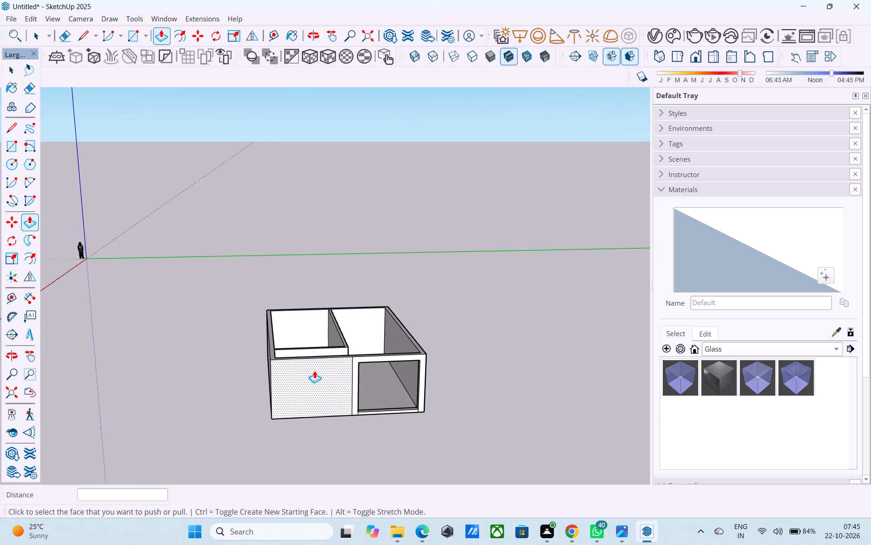
{"action": "scroll", "coordinate": [314, 371], "scroll_direction": "down", "scroll_amount": 1}
{"action": "middle_click_drag", "start_coordinate": [313, 371], "coordinate": [321, 418]}
{"action": "scroll", "coordinate": [425, 359], "scroll_direction": "up", "scroll_amount": 3}
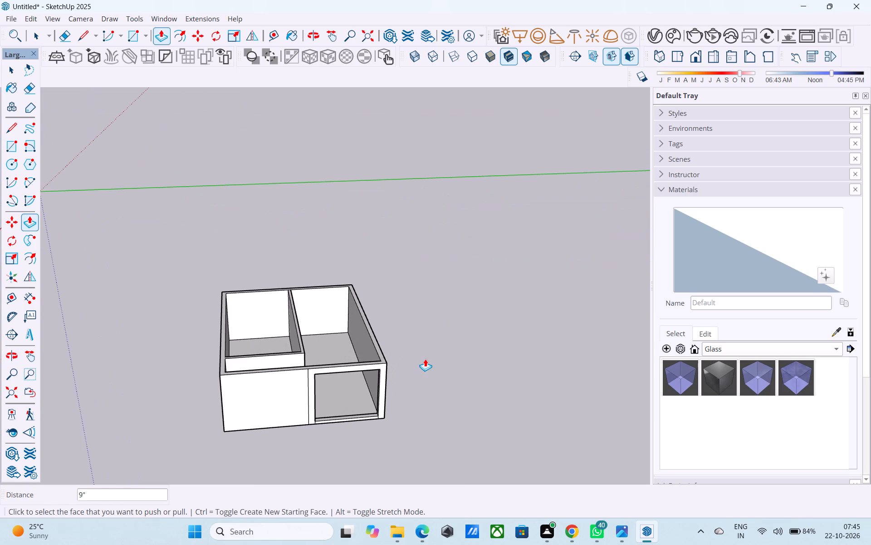
Save the model as "i pro 64f" in the Downloads folder.
{"action": "key", "text": "ctrl+s"}
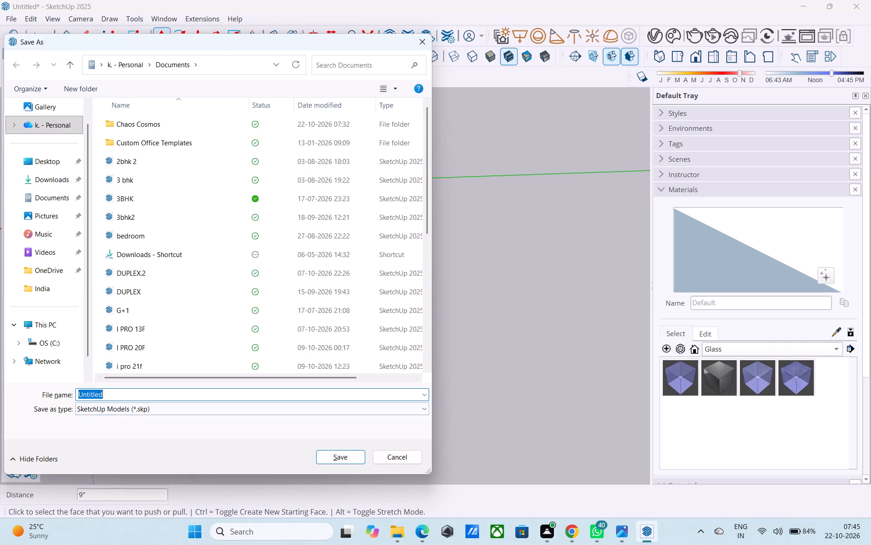
{"action": "left_click", "coordinate": [113, 391]}
{"action": "left_click", "coordinate": [66, 182]}
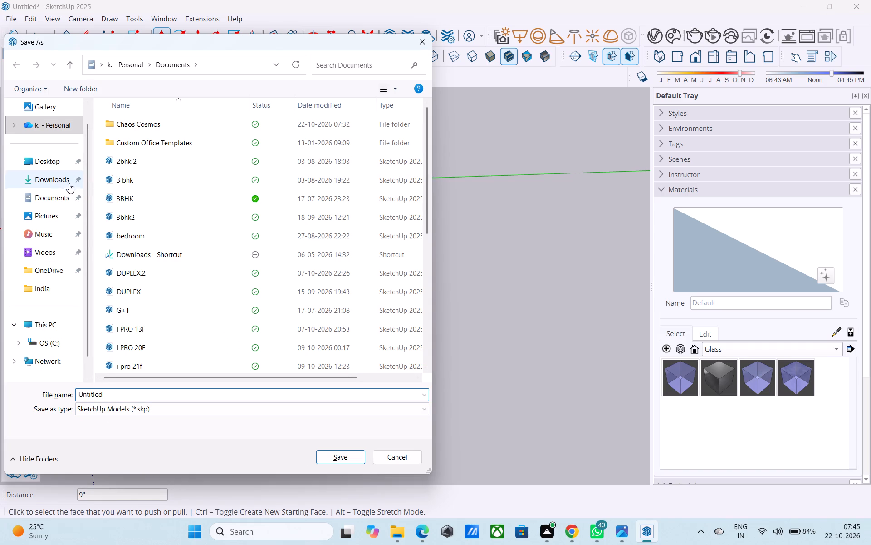
{"action": "left_click", "coordinate": [108, 391]}
{"action": "left_click_drag", "start_coordinate": [108, 393], "coordinate": [94, 391]}
{"action": "left_click_drag", "start_coordinate": [94, 391], "coordinate": [74, 389]}
{"action": "type", "text": "ip"}
{"action": "key", "text": "BackSpace"}
{"action": "key", "text": "space"}
{"action": "type", "text": "p"}
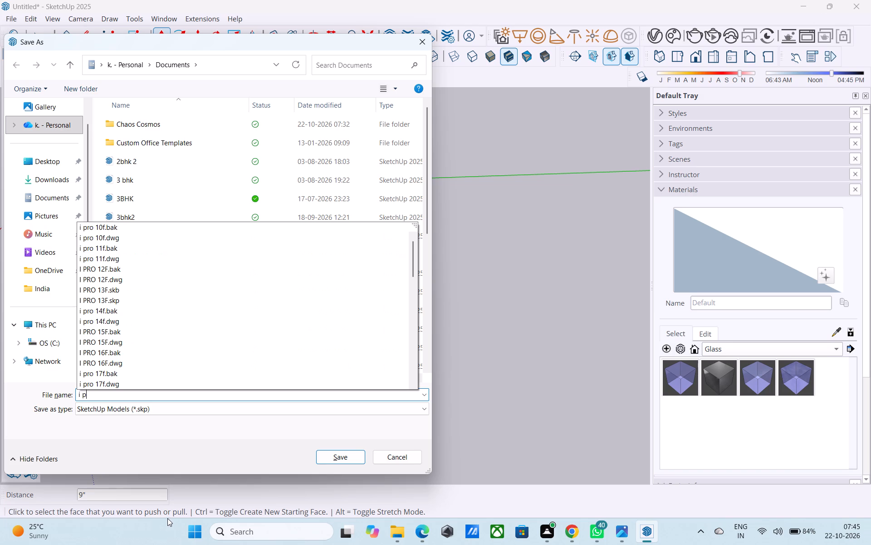
{"action": "type", "text": "ro"}
{"action": "key", "text": "space"}
{"action": "type", "text": "64"}
{"action": "key", "text": "f"}
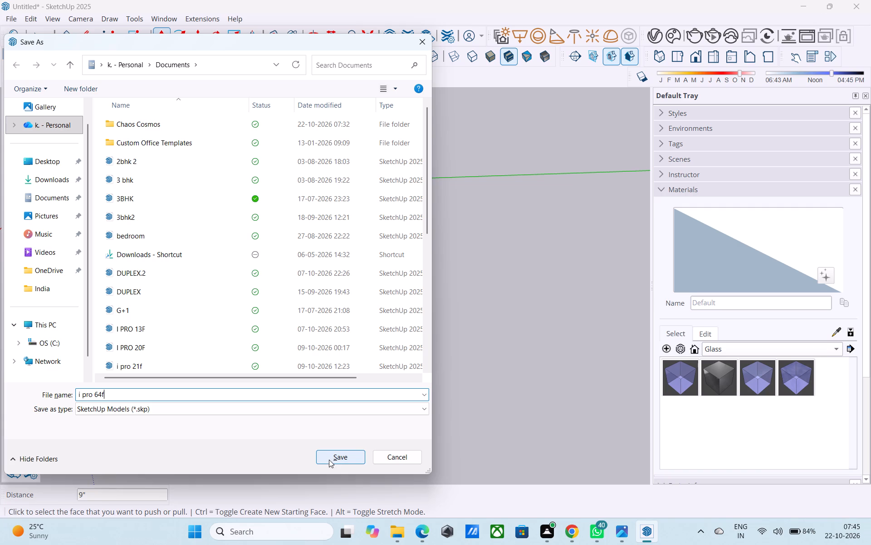
{"action": "left_click", "coordinate": [49, 182]}
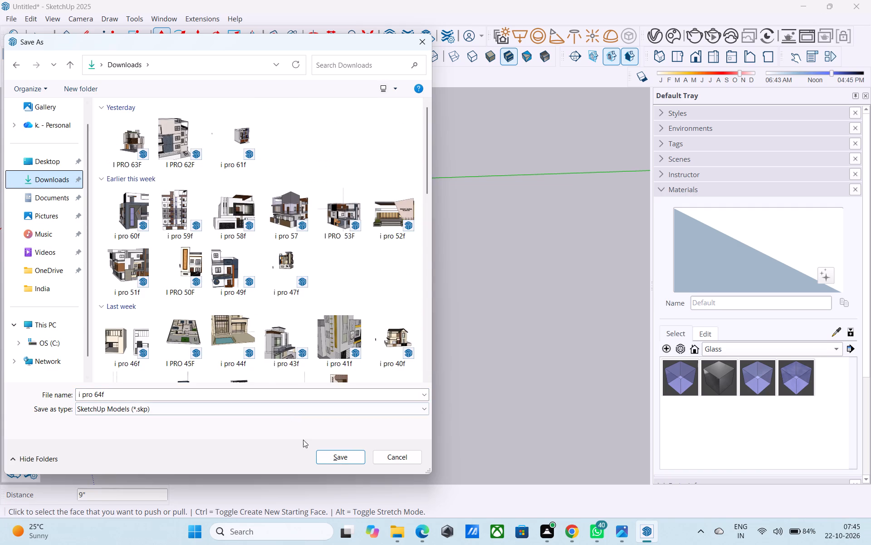
{"action": "left_click", "coordinate": [344, 461]}
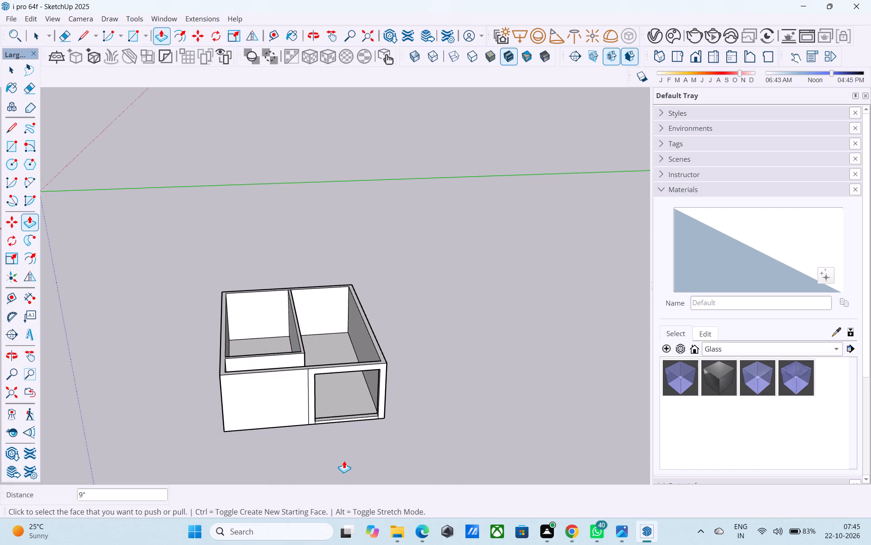
Draw a 9" line across the top of the smaller room's outer side wall, flush with the partition's passage-side face.
{"action": "key", "text": "space"}
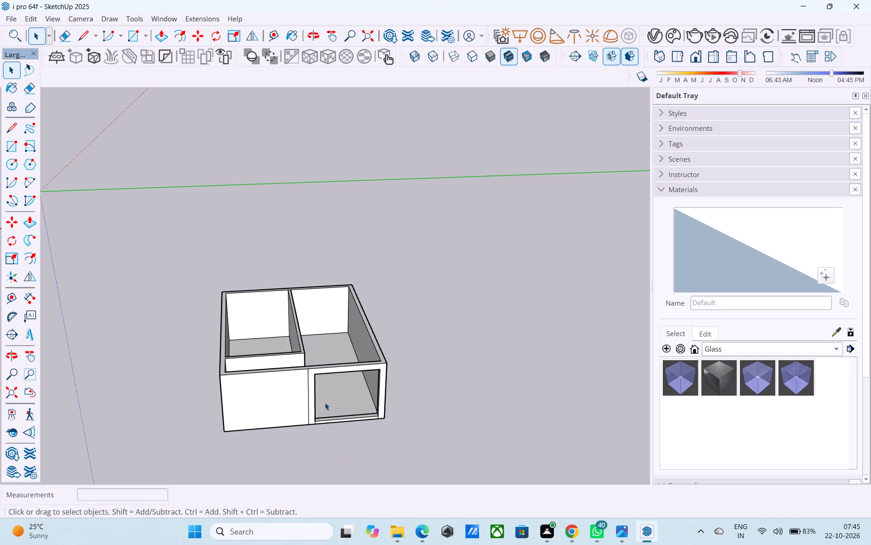
{"action": "middle_click_drag", "start_coordinate": [274, 385], "coordinate": [274, 420]}
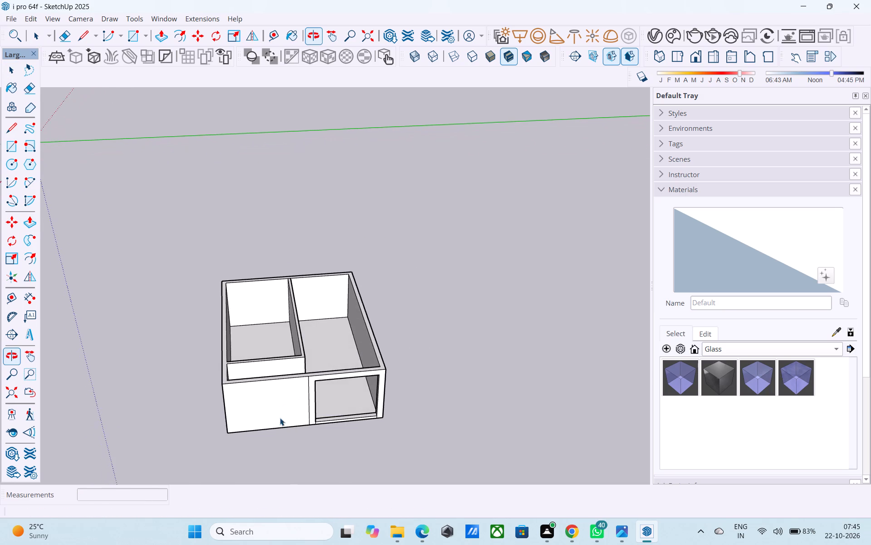
{"action": "scroll", "coordinate": [342, 399], "scroll_direction": "up", "scroll_amount": 4}
{"action": "middle_click_drag", "start_coordinate": [325, 431], "coordinate": [332, 358]}
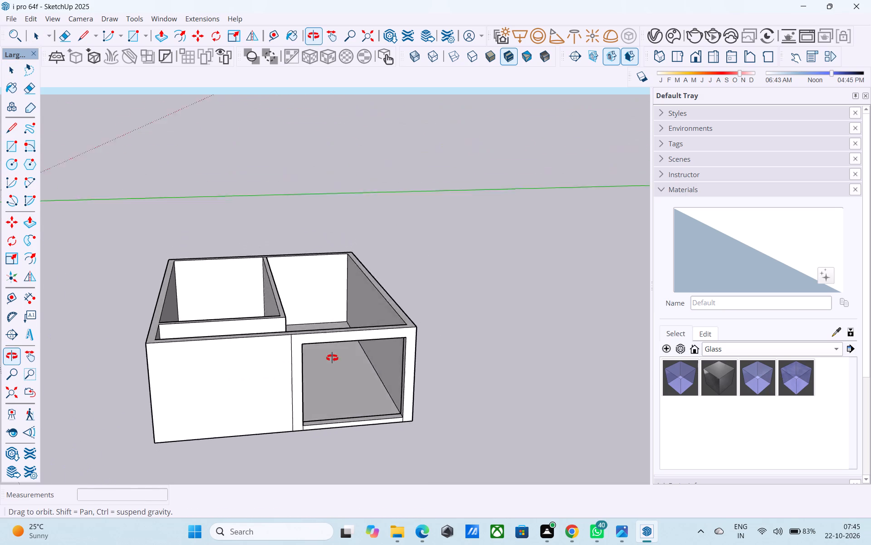
{"action": "middle_click_drag", "start_coordinate": [332, 358], "coordinate": [342, 396]}
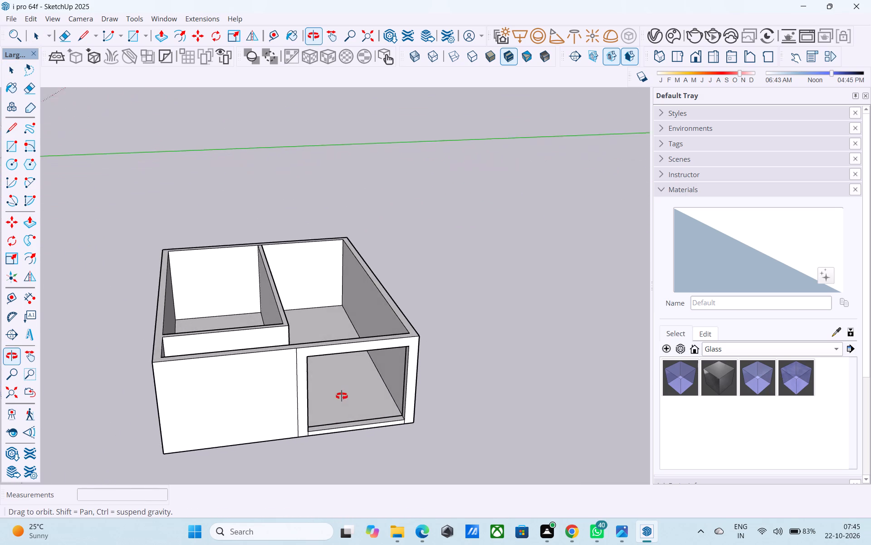
{"action": "middle_click_drag", "start_coordinate": [342, 396], "coordinate": [363, 416]}
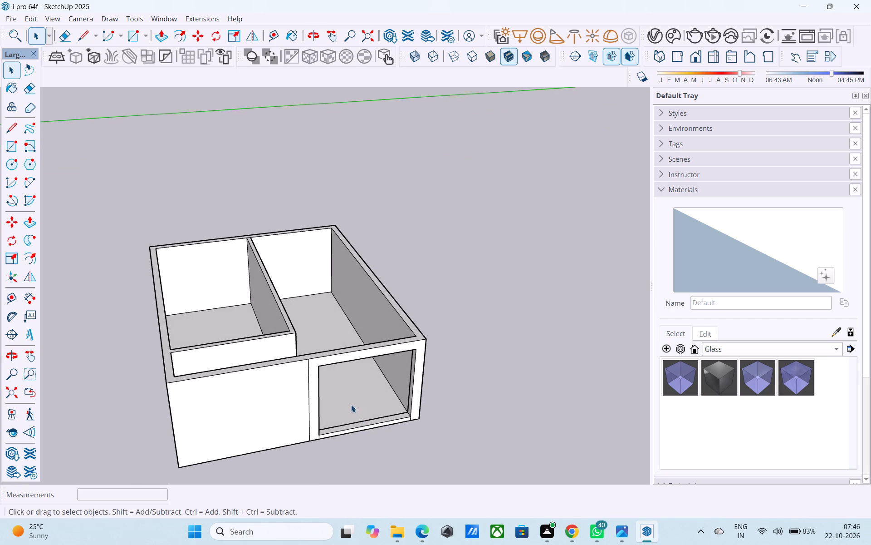
{"action": "middle_click_drag", "start_coordinate": [334, 376], "coordinate": [342, 421]}
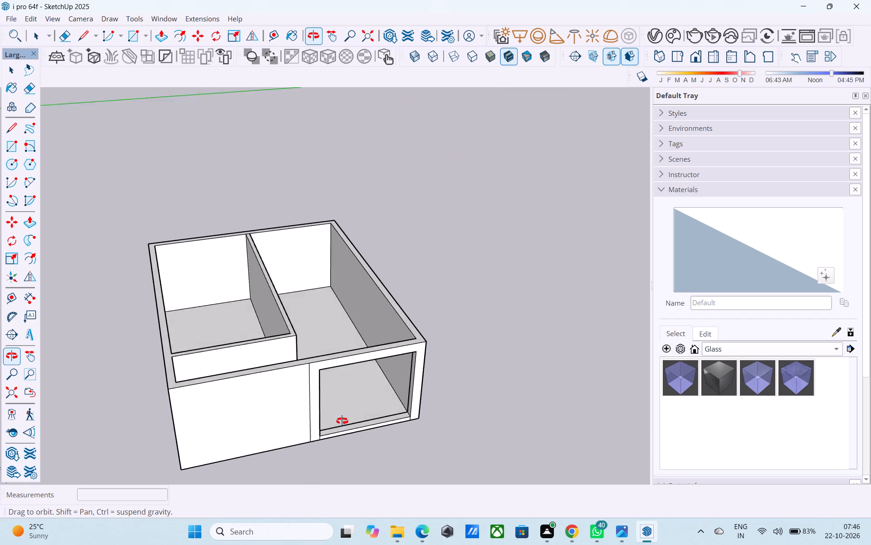
{"action": "middle_click_drag", "start_coordinate": [342, 421], "coordinate": [344, 457]}
{"action": "scroll", "coordinate": [150, 356], "scroll_direction": "up", "scroll_amount": 4}
{"action": "key", "text": "l"}
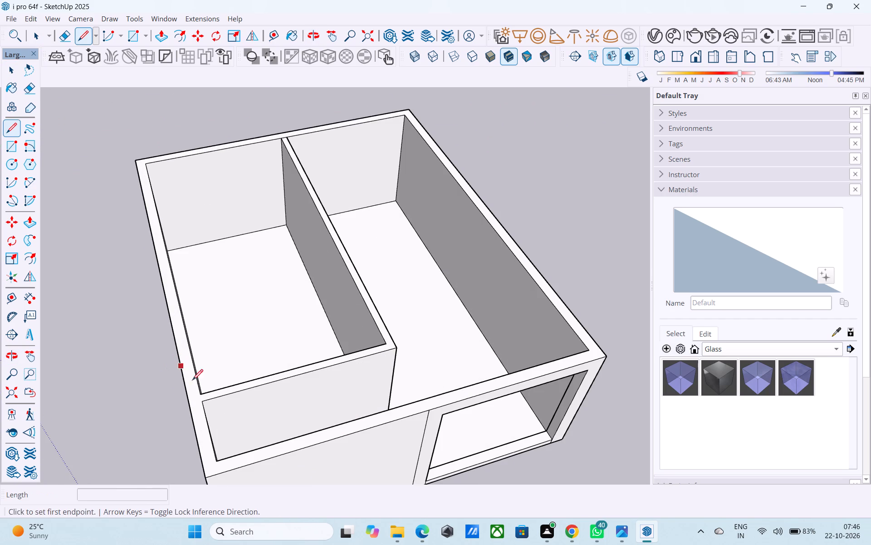
{"action": "scroll", "coordinate": [222, 409], "scroll_direction": "up", "scroll_amount": 3}
{"action": "left_click", "coordinate": [200, 396]}
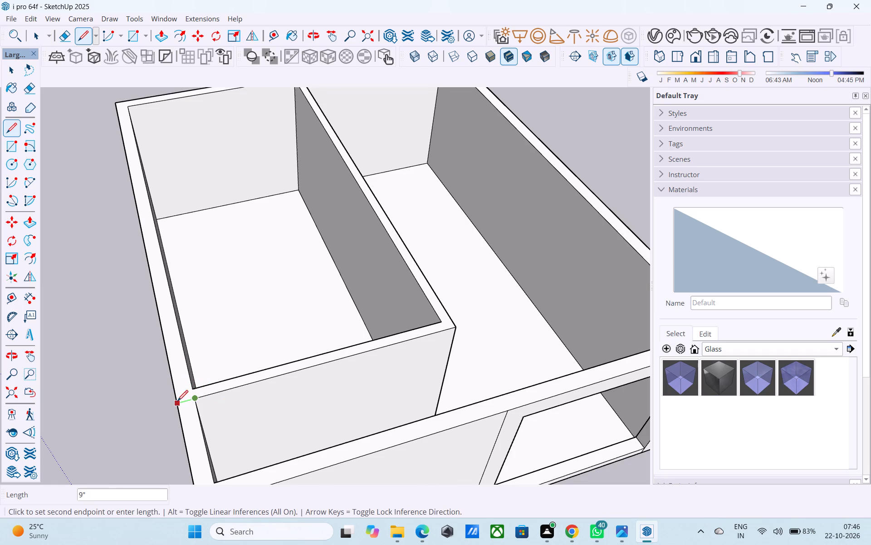
{"action": "left_click", "coordinate": [177, 402]}
Draw a line across the top of the opposite outer side wall, aligned with the line beside the passage.
{"action": "scroll", "coordinate": [97, 410], "scroll_direction": "down", "scroll_amount": 7}
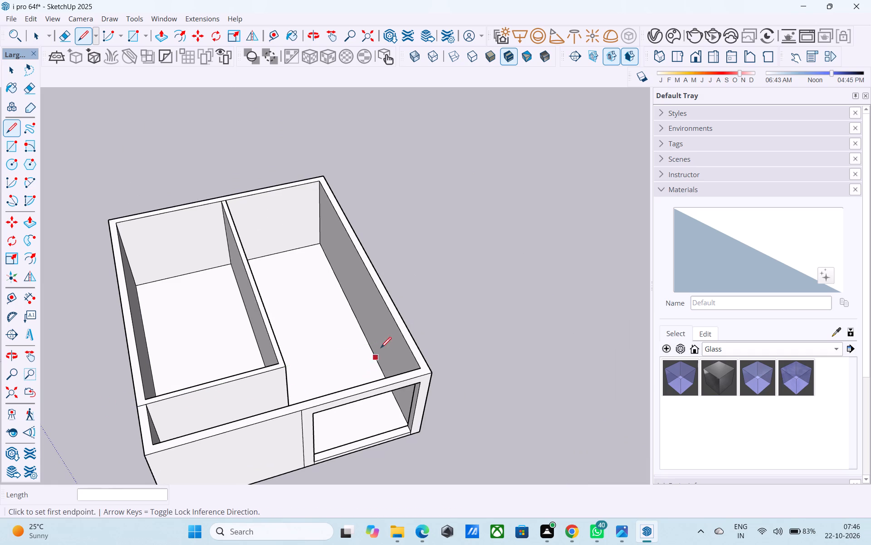
{"action": "left_click", "coordinate": [400, 336]}
{"action": "left_click", "coordinate": [411, 333]}
{"action": "key", "text": "space"}
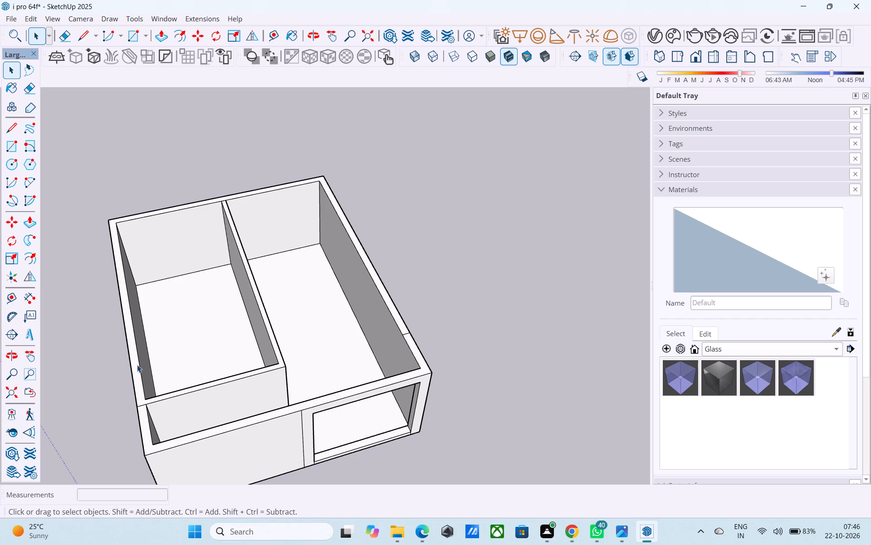
{"action": "scroll", "coordinate": [450, 362], "scroll_direction": "down", "scroll_amount": 1}
Draw an 11' 9" by 24' rectangle over the smaller room, between opposite inner corners of its wall tops.
{"action": "middle_click_drag", "start_coordinate": [436, 353], "coordinate": [409, 339]}
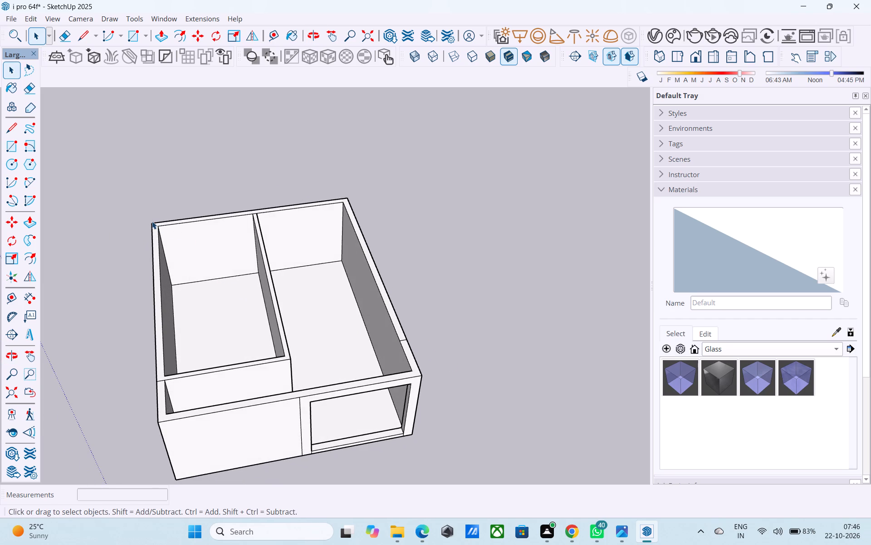
{"action": "scroll", "coordinate": [152, 221], "scroll_direction": "up", "scroll_amount": 6}
{"action": "scroll", "coordinate": [152, 221], "scroll_direction": "down", "scroll_amount": 5}
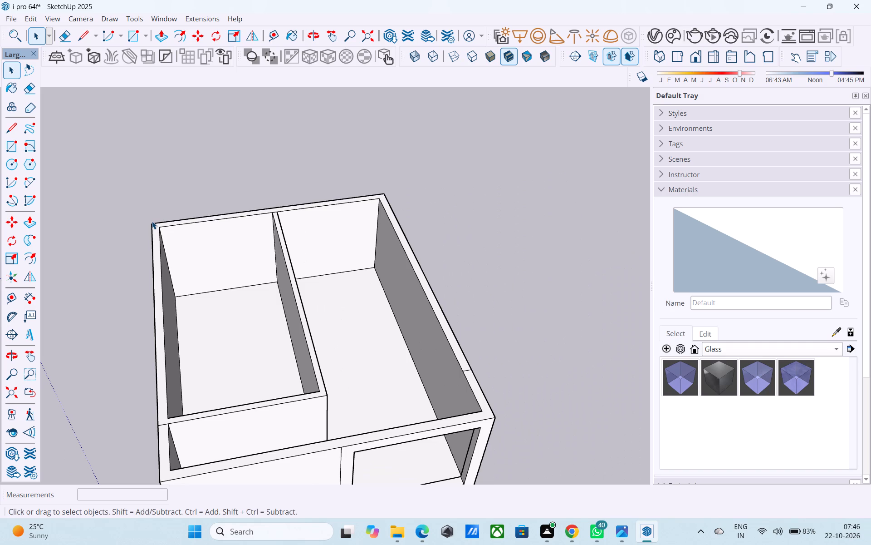
{"action": "key", "text": "r"}
{"action": "left_click", "coordinate": [159, 226]}
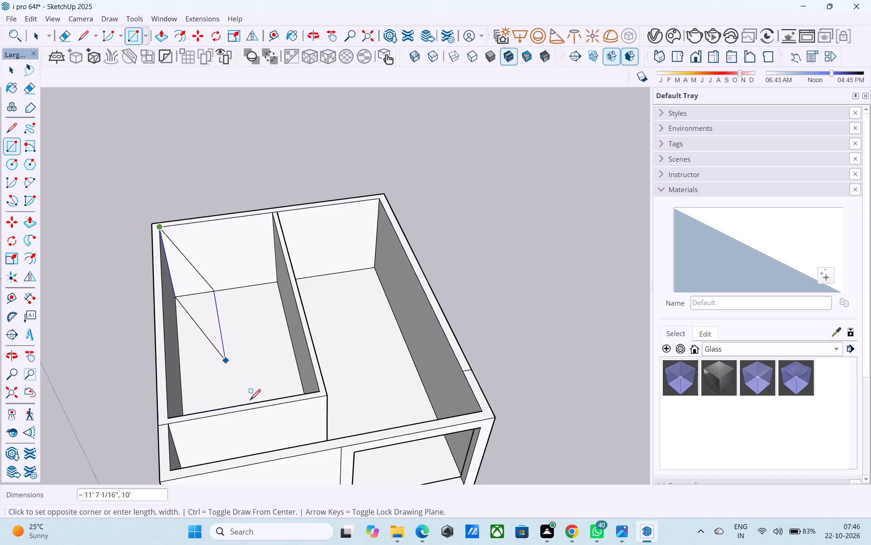
{"action": "left_click", "coordinate": [320, 391]}
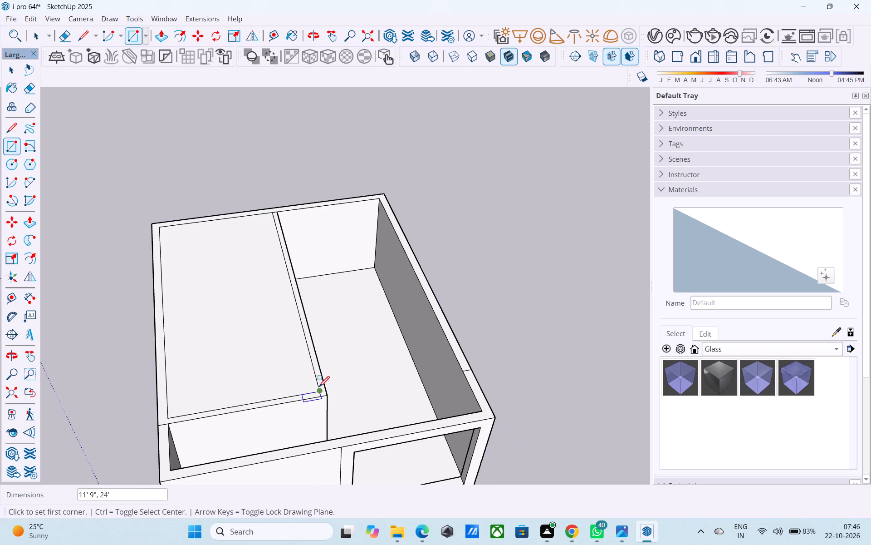
Reverse the new face covering the smaller room.
{"action": "key", "text": "space"}
{"action": "left_click", "coordinate": [308, 377]}
{"action": "right_click", "coordinate": [308, 377]}
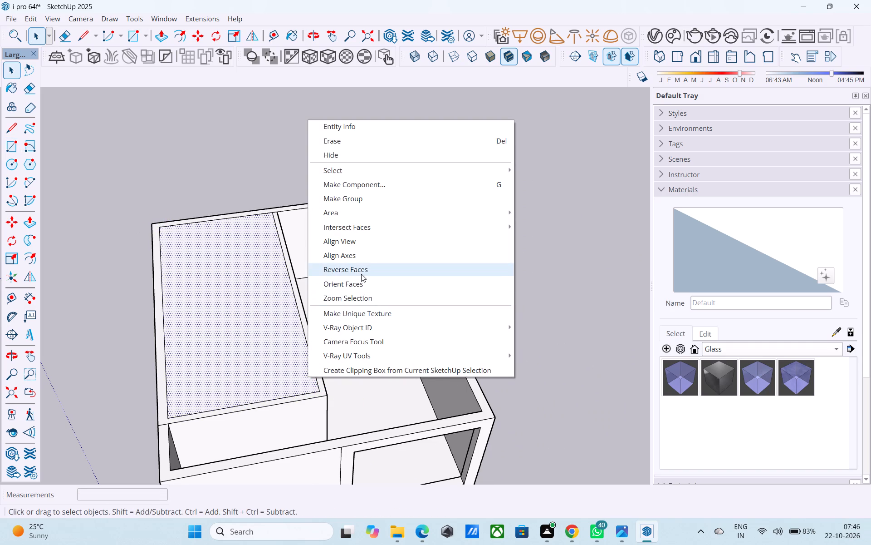
{"action": "left_click", "coordinate": [361, 274]}
Draw 6" vertical lines up from two diagonally opposite corners of the face covering the smaller room.
{"action": "key", "text": "l"}
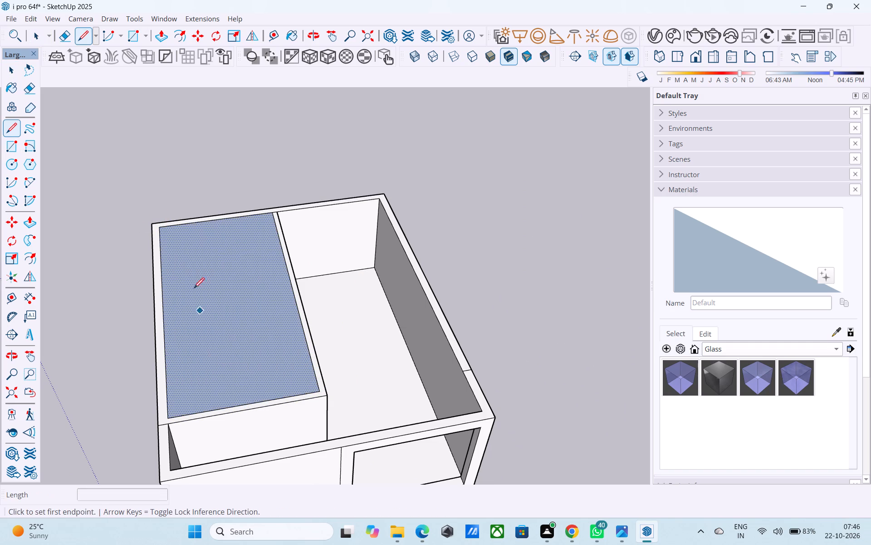
{"action": "left_click", "coordinate": [162, 222]}
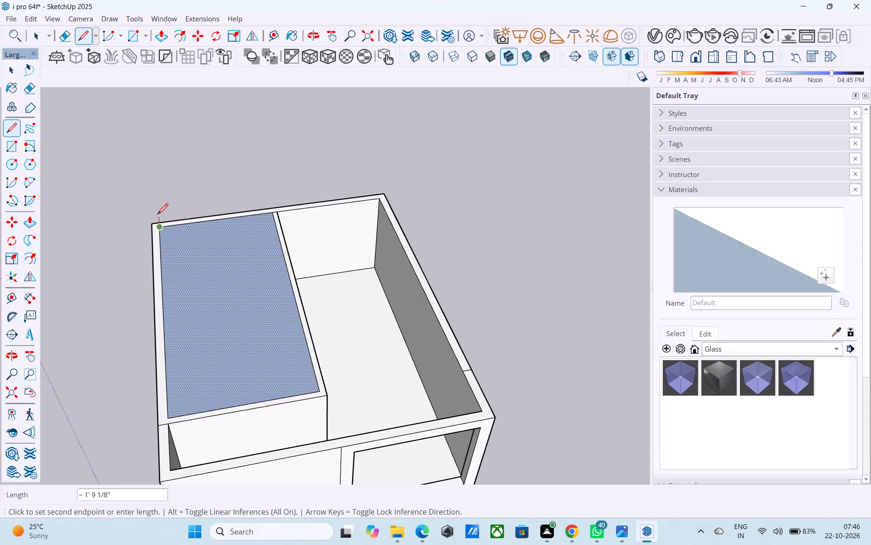
{"action": "middle_click_drag", "start_coordinate": [171, 304], "coordinate": [156, 250]}
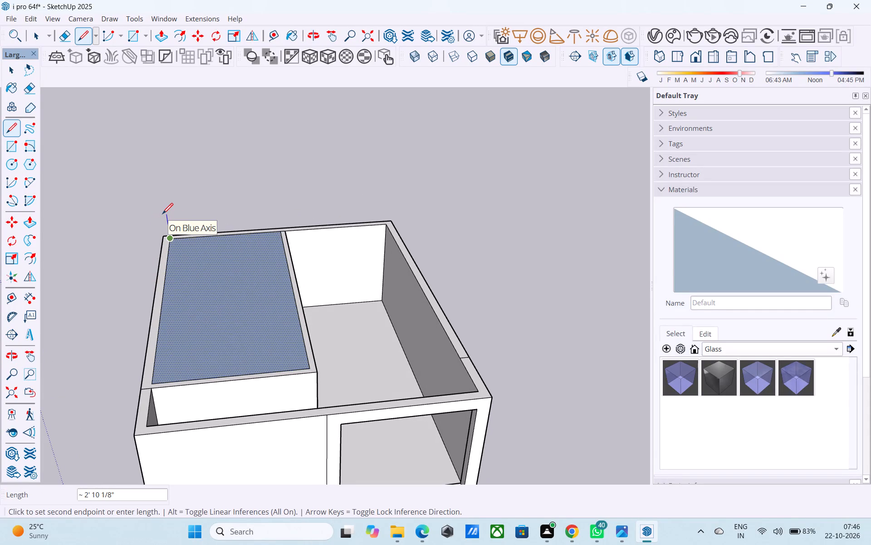
{"action": "type", "text": "6\""}
{"action": "key", "text": "Return"}
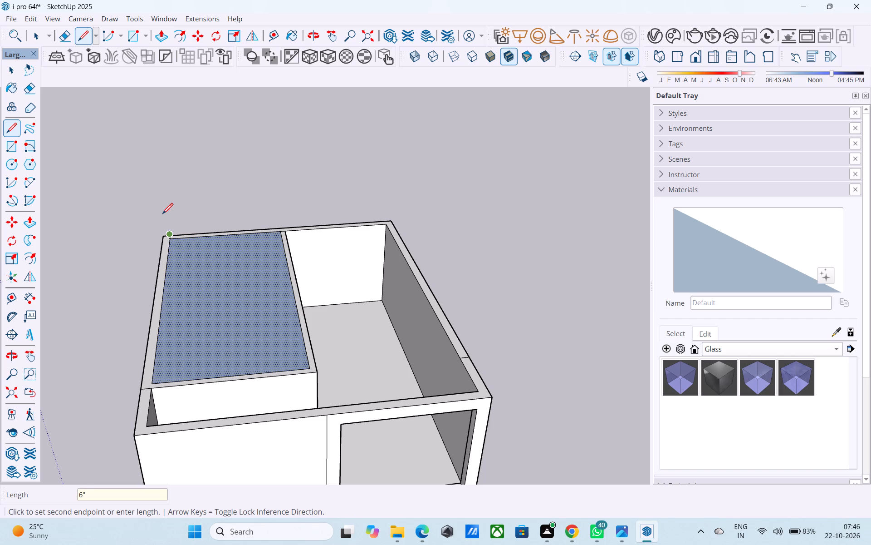
{"action": "key", "text": "l"}
{"action": "scroll", "coordinate": [316, 361], "scroll_direction": "up", "scroll_amount": 4}
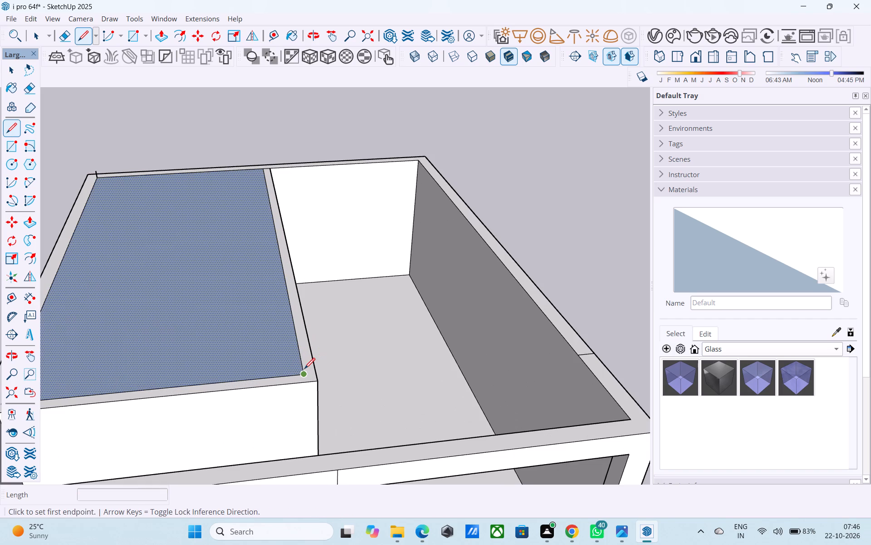
{"action": "left_click", "coordinate": [304, 370]}
{"action": "middle_click_drag", "start_coordinate": [297, 347], "coordinate": [255, 299]}
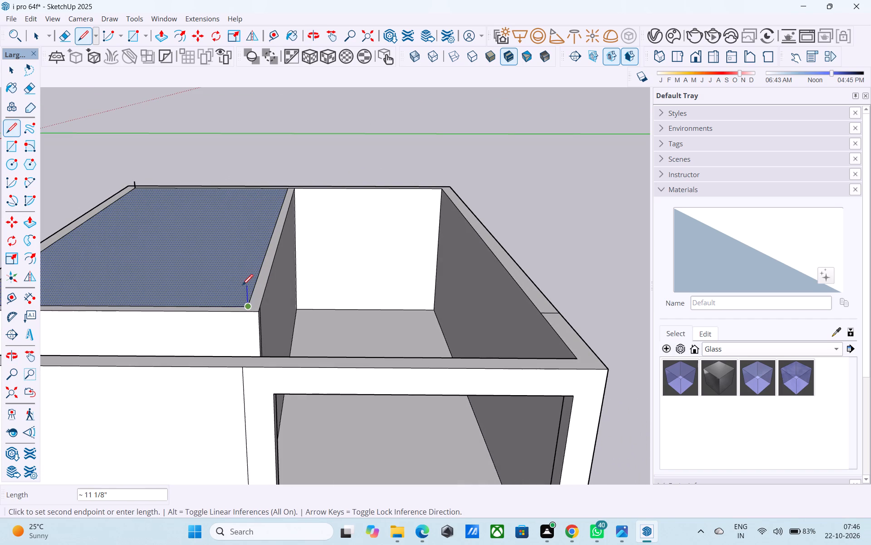
{"action": "key", "text": "6"}
{"action": "key", "text": "shift+quotedbl"}
{"action": "key", "text": "Return"}
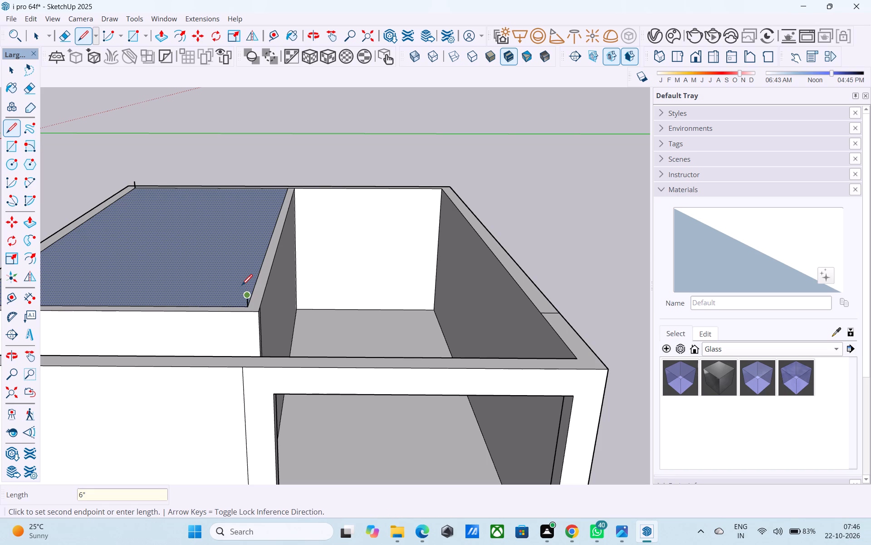
Draw a 24' by 11' 9" rectangle between the upper ends of the two 6" vertical lines.
{"action": "key", "text": "r"}
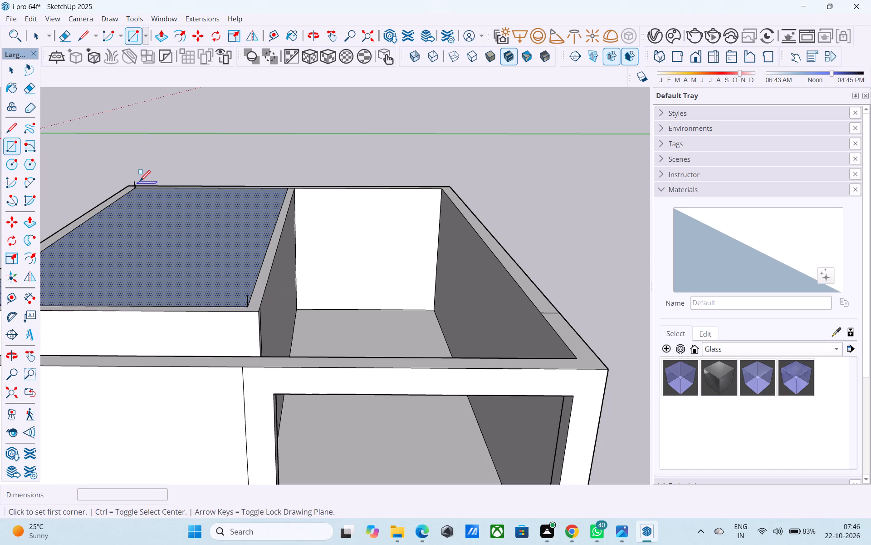
{"action": "left_click", "coordinate": [135, 181]}
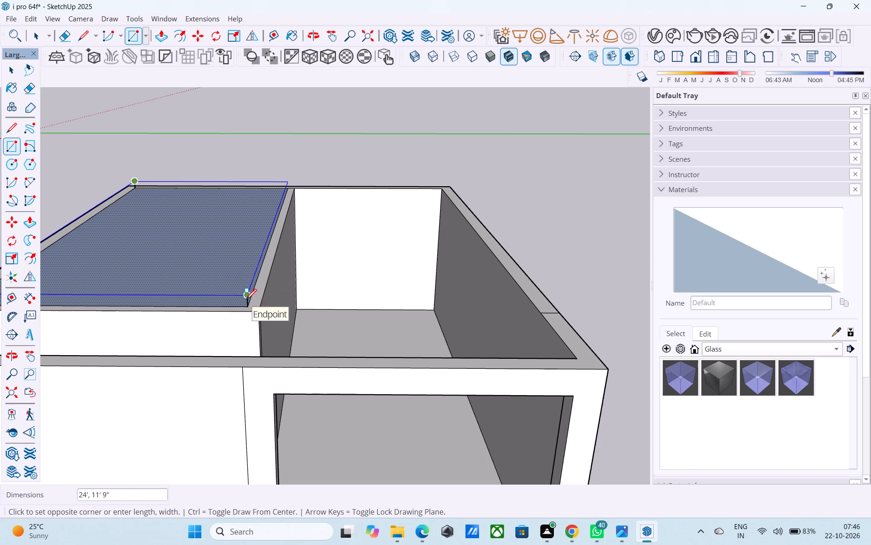
{"action": "left_click", "coordinate": [246, 301]}
{"action": "key", "text": "space"}
Close the slab's sides by drawing vertical edges between the lower and upper faces at the two remaining corners.
{"action": "middle_click_drag", "start_coordinate": [281, 306], "coordinate": [424, 304]}
{"action": "key", "text": "l"}
{"action": "left_click", "coordinate": [171, 363]}
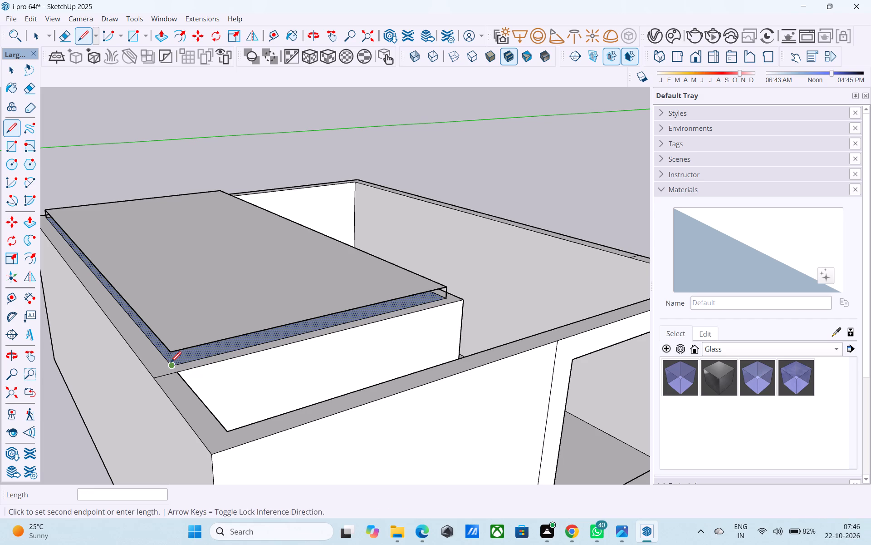
{"action": "left_click", "coordinate": [174, 347]}
{"action": "scroll", "coordinate": [318, 296], "scroll_direction": "down", "scroll_amount": 3}
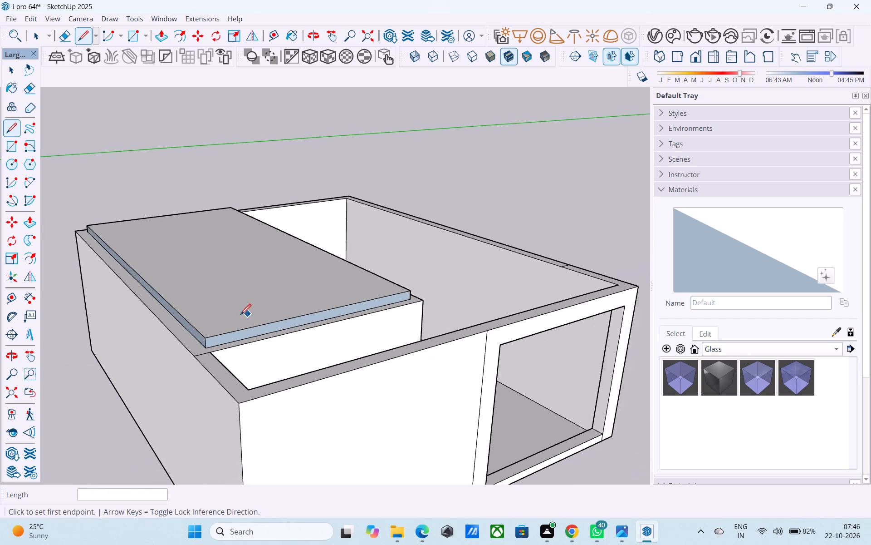
{"action": "scroll", "coordinate": [240, 316], "scroll_direction": "down", "scroll_amount": 3}
{"action": "middle_click_drag", "start_coordinate": [190, 328], "coordinate": [553, 329]}
{"action": "middle_click_drag", "start_coordinate": [171, 332], "coordinate": [374, 332]}
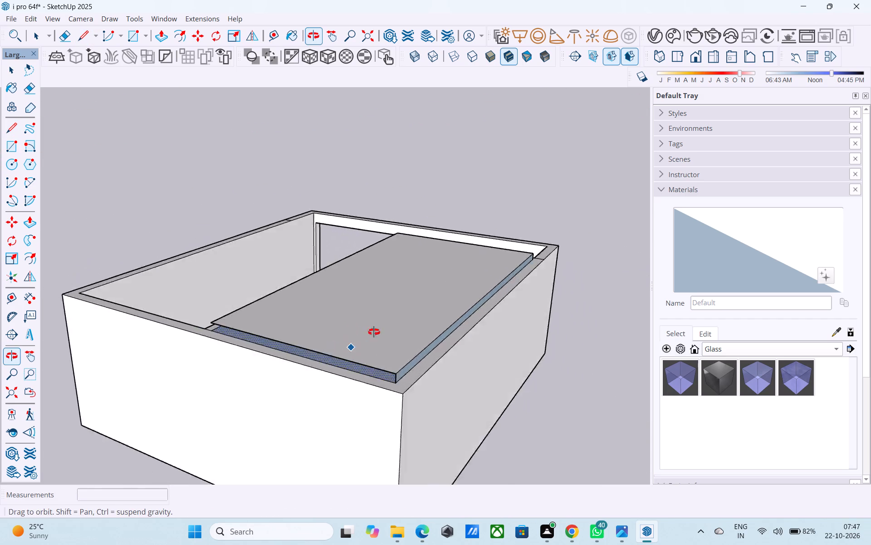
{"action": "middle_click_drag", "start_coordinate": [374, 332], "coordinate": [388, 337]}
{"action": "scroll", "coordinate": [334, 347], "scroll_direction": "up", "scroll_amount": 11}
{"action": "left_click", "coordinate": [264, 342]}
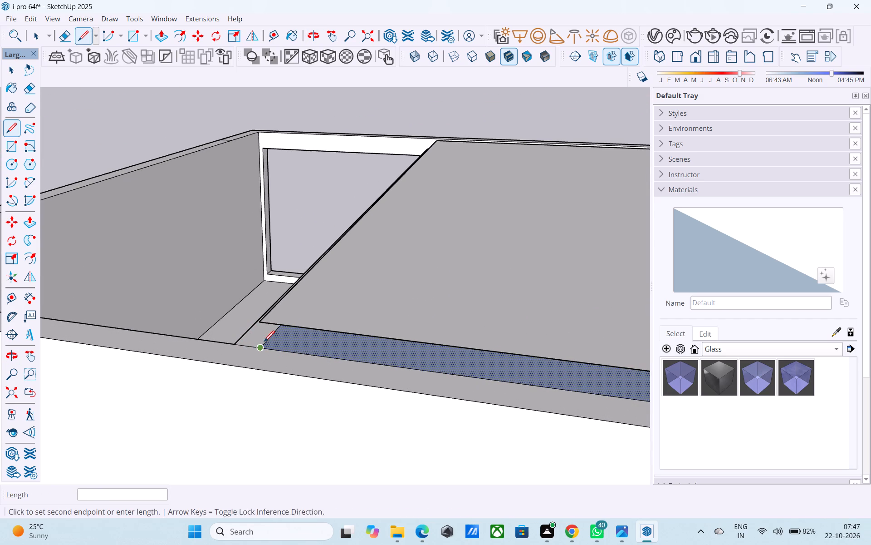
{"action": "left_click", "coordinate": [259, 319]}
{"action": "key", "text": "space"}
{"action": "scroll", "coordinate": [196, 323], "scroll_direction": "down", "scroll_amount": 11}
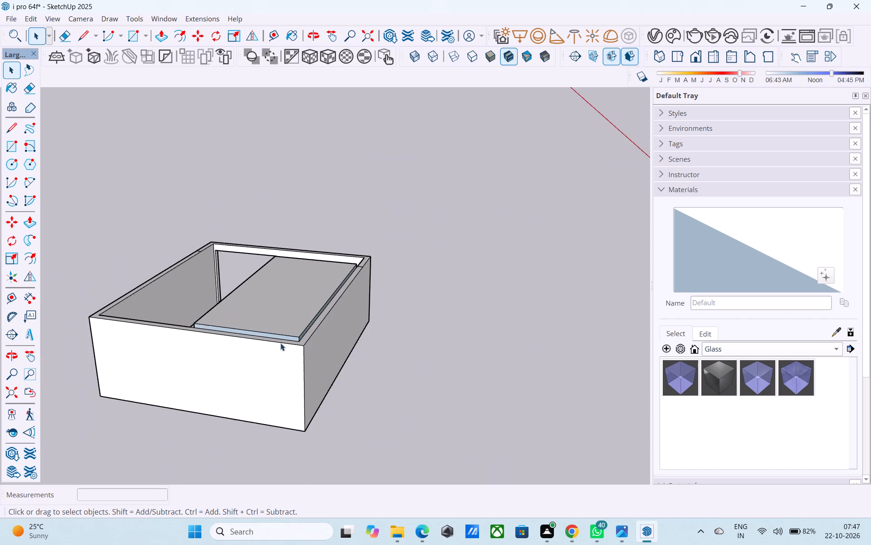
Reverse the slab's rear edge face and its long edge face along the outer side wall.
{"action": "scroll", "coordinate": [323, 346], "scroll_direction": "up", "scroll_amount": 6}
{"action": "scroll", "coordinate": [308, 345], "scroll_direction": "down", "scroll_amount": 1}
{"action": "scroll", "coordinate": [307, 345], "scroll_direction": "up", "scroll_amount": 10}
{"action": "left_click", "coordinate": [256, 326]}
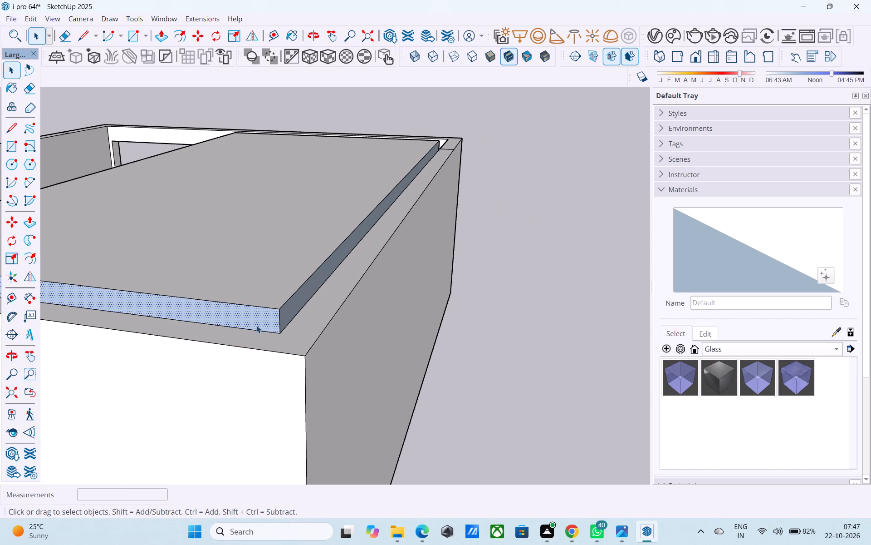
{"action": "right_click", "coordinate": [257, 324]}
{"action": "left_click", "coordinate": [298, 218]}
{"action": "middle_click_drag", "start_coordinate": [309, 258], "coordinate": [233, 268]}
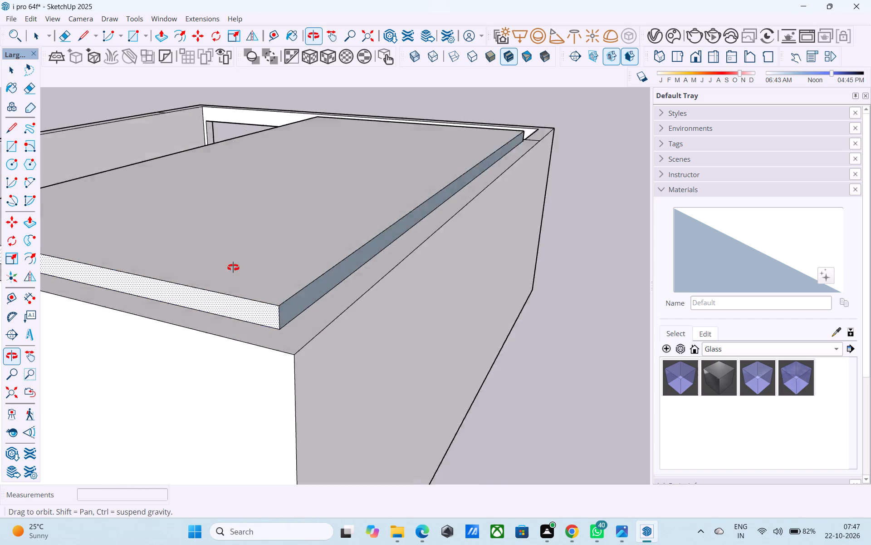
{"action": "middle_click_drag", "start_coordinate": [233, 268], "coordinate": [143, 268]}
{"action": "scroll", "coordinate": [301, 327], "scroll_direction": "up", "scroll_amount": 3}
{"action": "left_click", "coordinate": [302, 306]}
{"action": "right_click", "coordinate": [301, 305]}
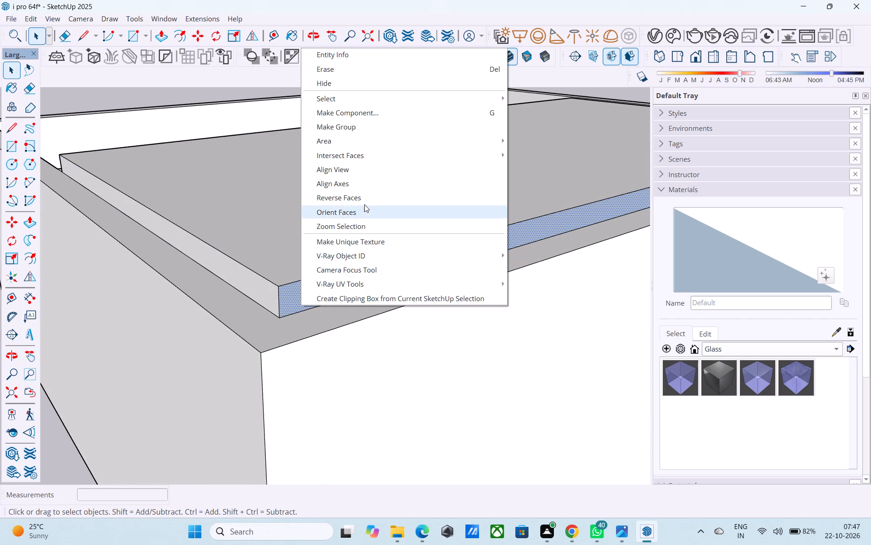
{"action": "left_click", "coordinate": [368, 198]}
Reverse the slab's front edge face and its long edge face toward the larger room.
{"action": "scroll", "coordinate": [328, 253], "scroll_direction": "down", "scroll_amount": 15}
{"action": "middle_click_drag", "start_coordinate": [398, 309], "coordinate": [108, 280]}
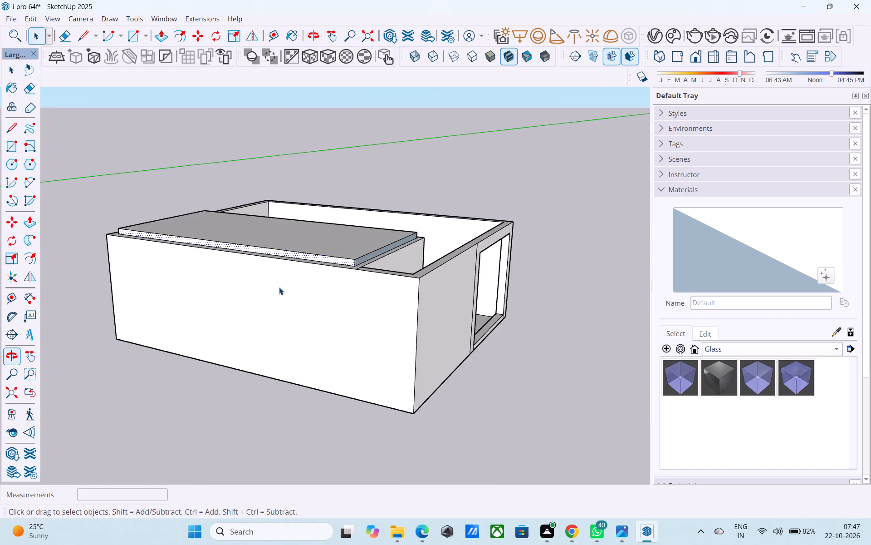
{"action": "middle_click_drag", "start_coordinate": [347, 279], "coordinate": [21, 285]}
{"action": "scroll", "coordinate": [182, 285], "scroll_direction": "down", "scroll_amount": 1}
{"action": "scroll", "coordinate": [315, 193], "scroll_direction": "up", "scroll_amount": 5}
{"action": "middle_click_drag", "start_coordinate": [347, 258], "coordinate": [345, 229]}
{"action": "scroll", "coordinate": [348, 227], "scroll_direction": "down", "scroll_amount": 6}
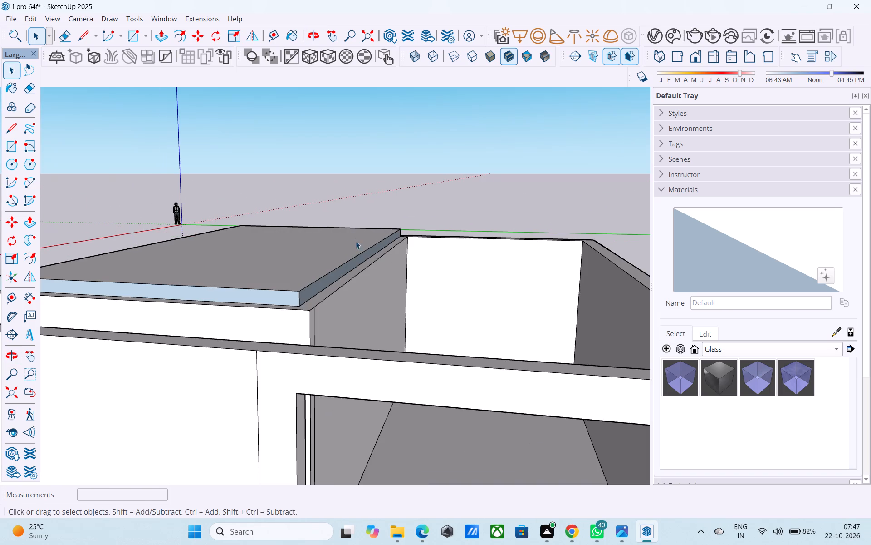
{"action": "left_click", "coordinate": [282, 296]}
{"action": "right_click", "coordinate": [283, 296]}
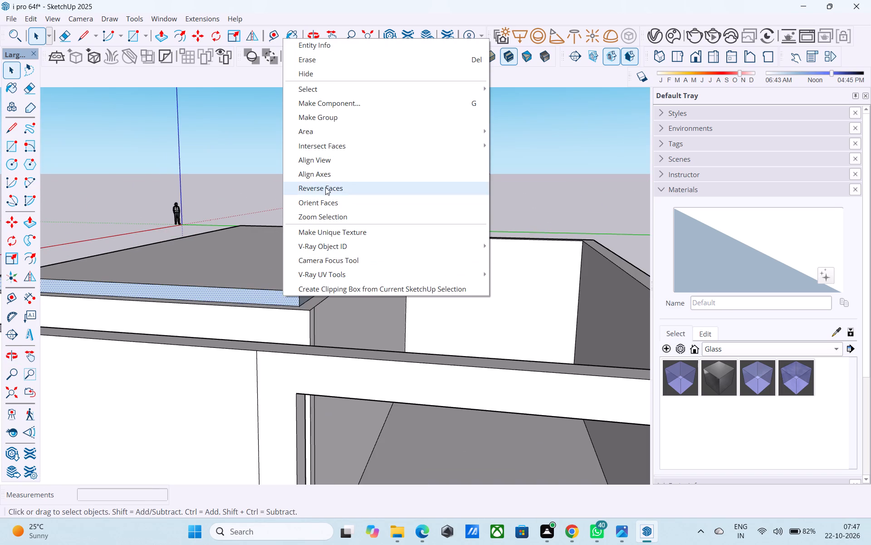
{"action": "left_click", "coordinate": [327, 186]}
{"action": "middle_click_drag", "start_coordinate": [343, 246], "coordinate": [299, 264]}
{"action": "scroll", "coordinate": [255, 316], "scroll_direction": "up", "scroll_amount": 8}
{"action": "left_click", "coordinate": [232, 316]}
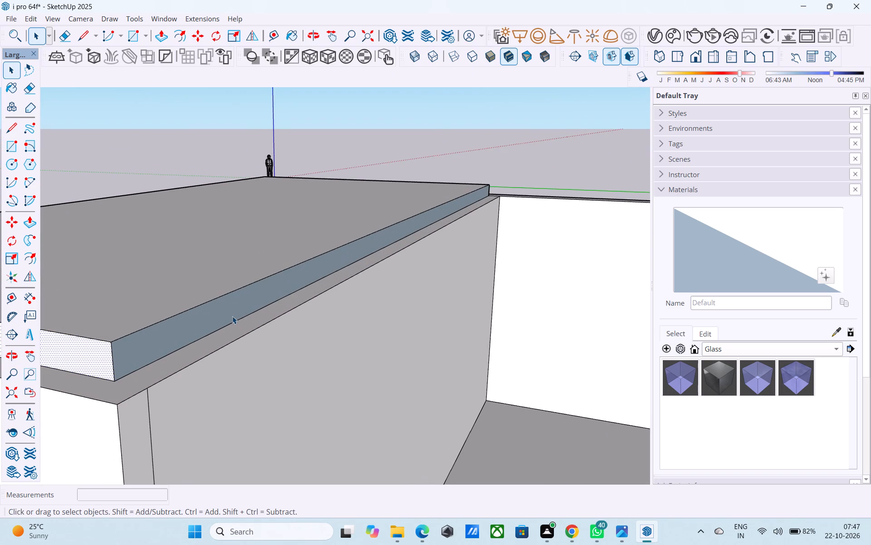
{"action": "right_click", "coordinate": [232, 316]}
{"action": "left_click", "coordinate": [277, 208]}
Push/Pull the slab's front edge and its larger-room edge outward, flush with the outer faces of the partition walls.
{"action": "scroll", "coordinate": [389, 315], "scroll_direction": "down", "scroll_amount": 3}
{"action": "scroll", "coordinate": [392, 320], "scroll_direction": "up", "scroll_amount": 2}
{"action": "scroll", "coordinate": [393, 321], "scroll_direction": "down", "scroll_amount": 2}
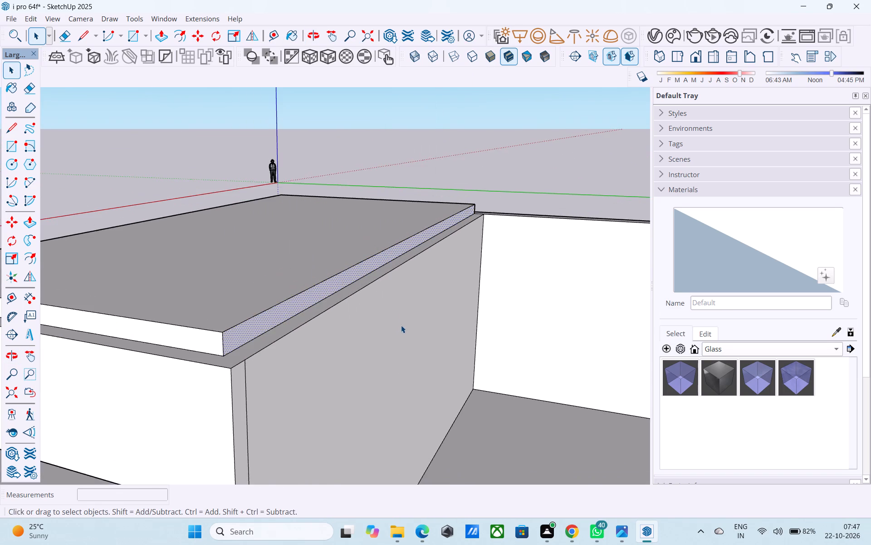
{"action": "scroll", "coordinate": [401, 325], "scroll_direction": "down", "scroll_amount": 1}
{"action": "scroll", "coordinate": [401, 325], "scroll_direction": "up", "scroll_amount": 1}
{"action": "scroll", "coordinate": [401, 325], "scroll_direction": "down", "scroll_amount": 3}
{"action": "left_click", "coordinate": [264, 333]}
{"action": "key", "text": "p"}
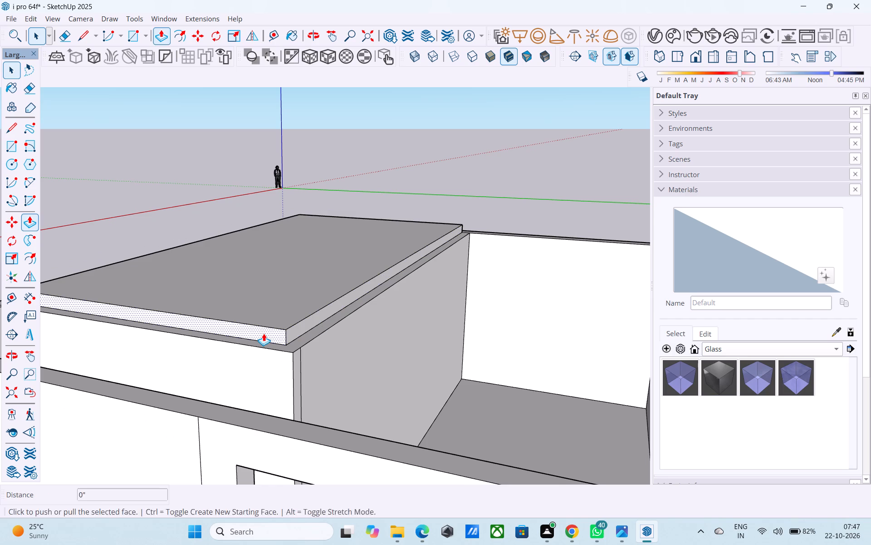
{"action": "left_click", "coordinate": [264, 333]}
{"action": "left_click", "coordinate": [253, 364]}
{"action": "key", "text": "space"}
{"action": "left_click", "coordinate": [288, 340]}
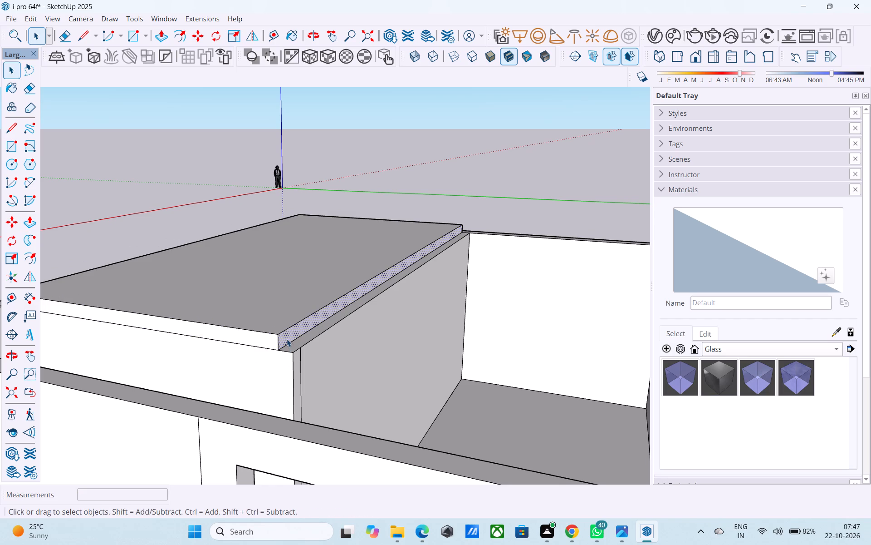
{"action": "key", "text": "p"}
{"action": "left_click_drag", "start_coordinate": [287, 339], "coordinate": [304, 357]}
{"action": "left_click", "coordinate": [309, 369]}
Push/Pull the slab's rear edge outward, flush with the outer face of the rear wall.
{"action": "scroll", "coordinate": [309, 369], "scroll_direction": "down", "scroll_amount": 6}
{"action": "middle_click_drag", "start_coordinate": [309, 369], "coordinate": [481, 369]}
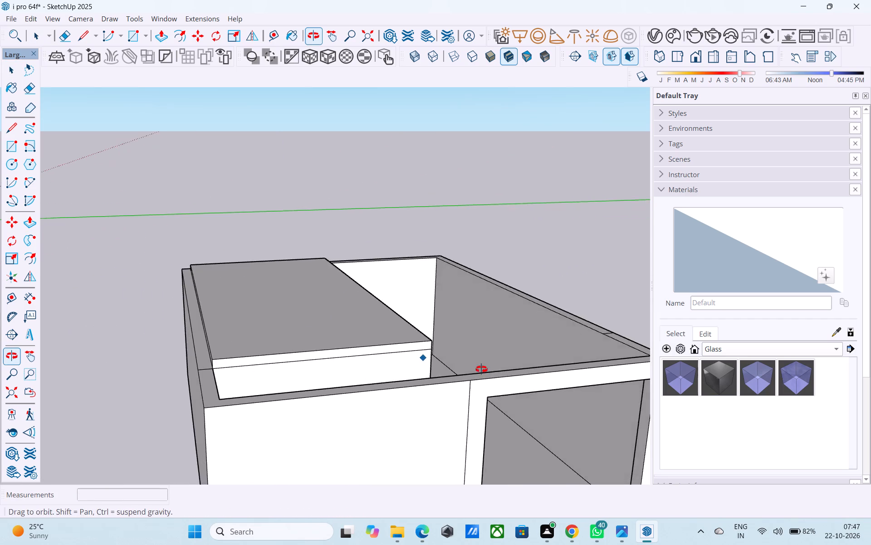
{"action": "middle_click_drag", "start_coordinate": [481, 369], "coordinate": [479, 369]}
{"action": "middle_click_drag", "start_coordinate": [203, 369], "coordinate": [522, 378]}
{"action": "key", "text": "space"}
{"action": "middle_click_drag", "start_coordinate": [331, 302], "coordinate": [365, 311]}
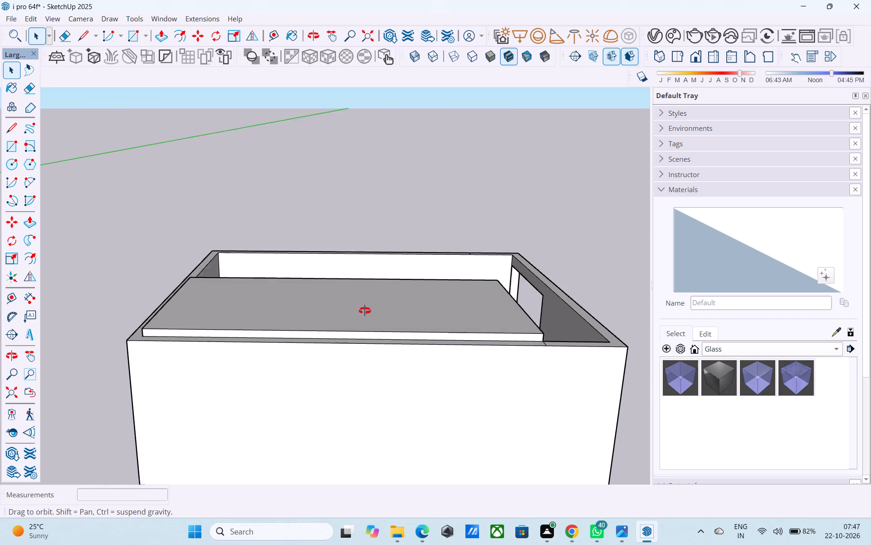
{"action": "middle_click_drag", "start_coordinate": [365, 311], "coordinate": [517, 333]}
{"action": "scroll", "coordinate": [299, 357], "scroll_direction": "up", "scroll_amount": 7}
{"action": "left_click", "coordinate": [264, 366]}
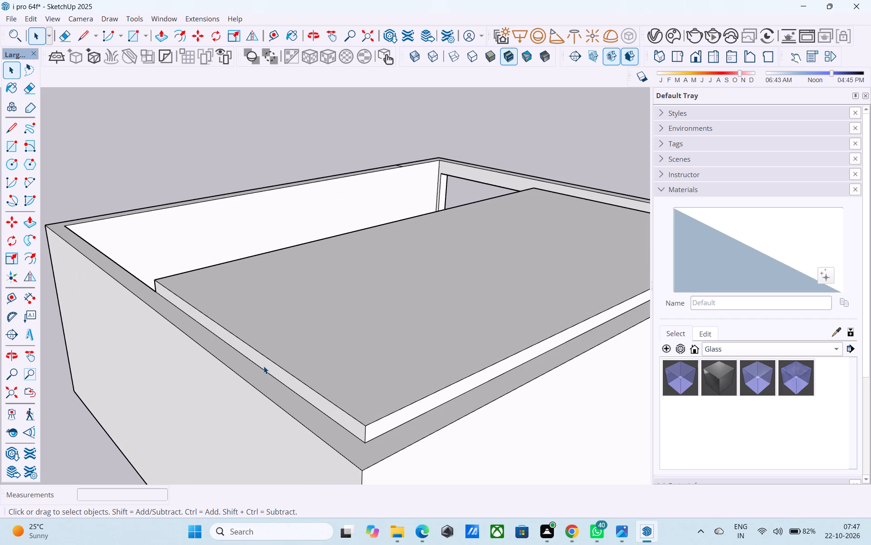
{"action": "key", "text": "p"}
{"action": "left_click", "coordinate": [264, 366]}
{"action": "left_click", "coordinate": [237, 401]}
{"action": "key", "text": "space"}
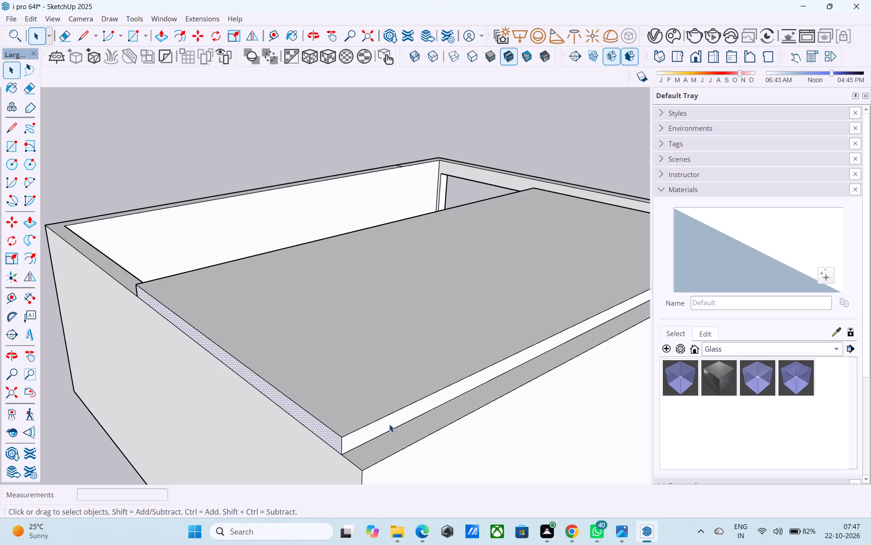
Push/Pull the slab's remaining long edge outward, flush with the outer face of the side wall.
{"action": "left_click", "coordinate": [389, 424]}
{"action": "key", "text": "p"}
{"action": "left_click", "coordinate": [389, 424]}
{"action": "left_click", "coordinate": [430, 461]}
{"action": "key", "text": "space"}
{"action": "scroll", "coordinate": [280, 333], "scroll_direction": "down", "scroll_amount": 3}
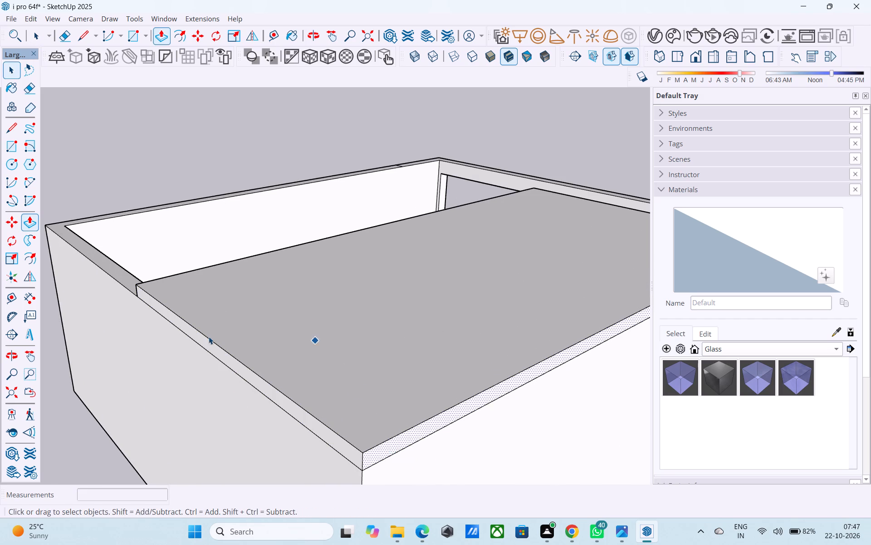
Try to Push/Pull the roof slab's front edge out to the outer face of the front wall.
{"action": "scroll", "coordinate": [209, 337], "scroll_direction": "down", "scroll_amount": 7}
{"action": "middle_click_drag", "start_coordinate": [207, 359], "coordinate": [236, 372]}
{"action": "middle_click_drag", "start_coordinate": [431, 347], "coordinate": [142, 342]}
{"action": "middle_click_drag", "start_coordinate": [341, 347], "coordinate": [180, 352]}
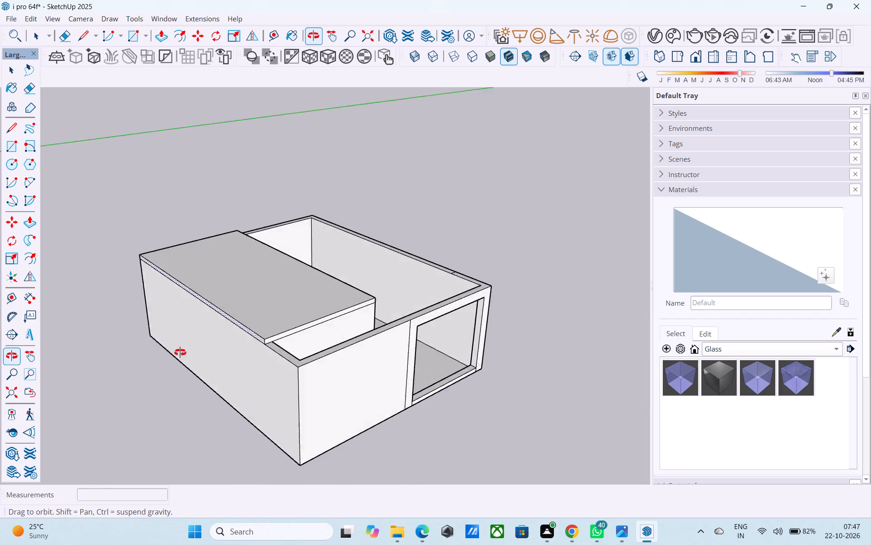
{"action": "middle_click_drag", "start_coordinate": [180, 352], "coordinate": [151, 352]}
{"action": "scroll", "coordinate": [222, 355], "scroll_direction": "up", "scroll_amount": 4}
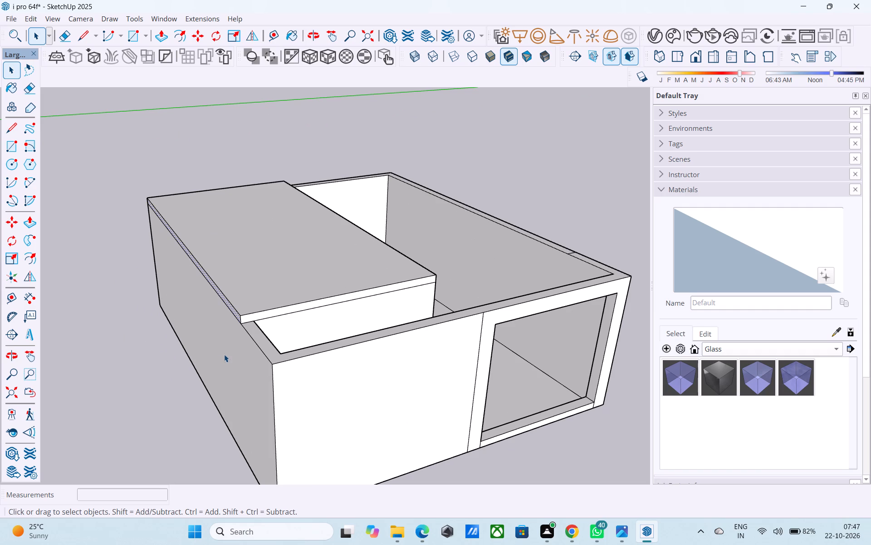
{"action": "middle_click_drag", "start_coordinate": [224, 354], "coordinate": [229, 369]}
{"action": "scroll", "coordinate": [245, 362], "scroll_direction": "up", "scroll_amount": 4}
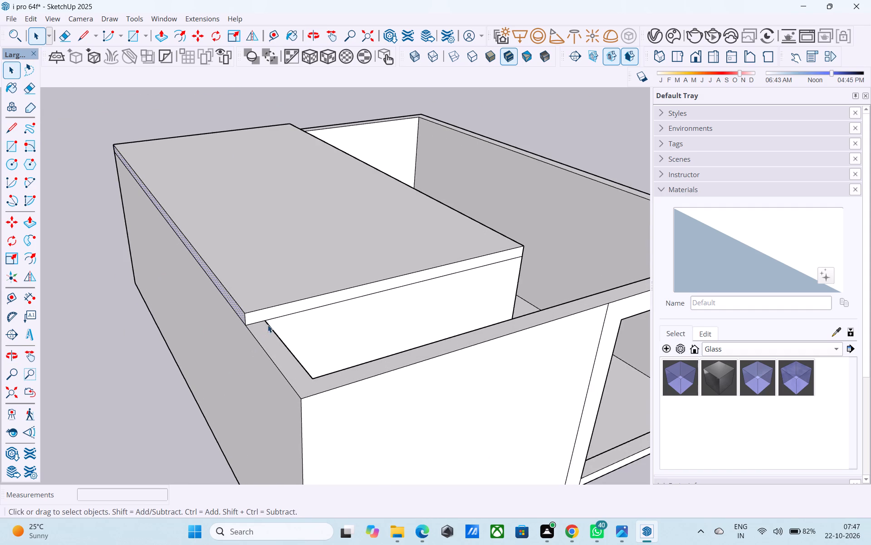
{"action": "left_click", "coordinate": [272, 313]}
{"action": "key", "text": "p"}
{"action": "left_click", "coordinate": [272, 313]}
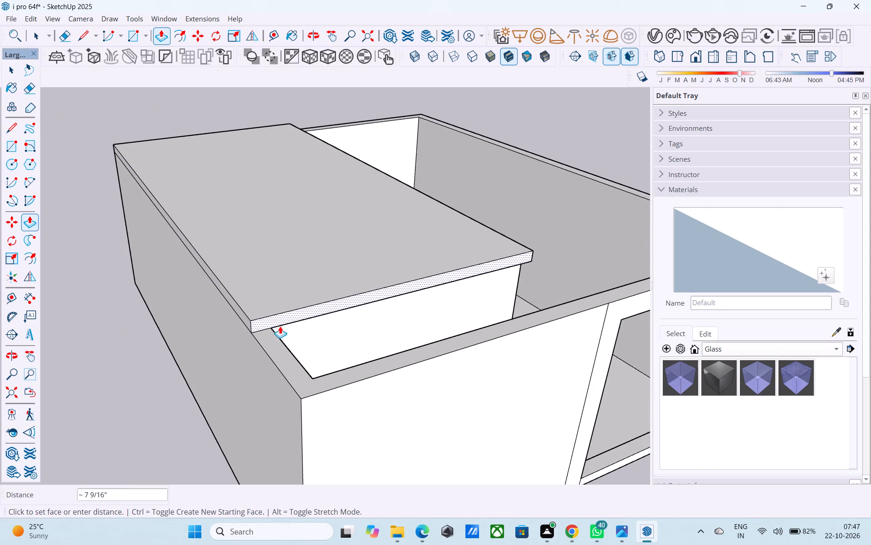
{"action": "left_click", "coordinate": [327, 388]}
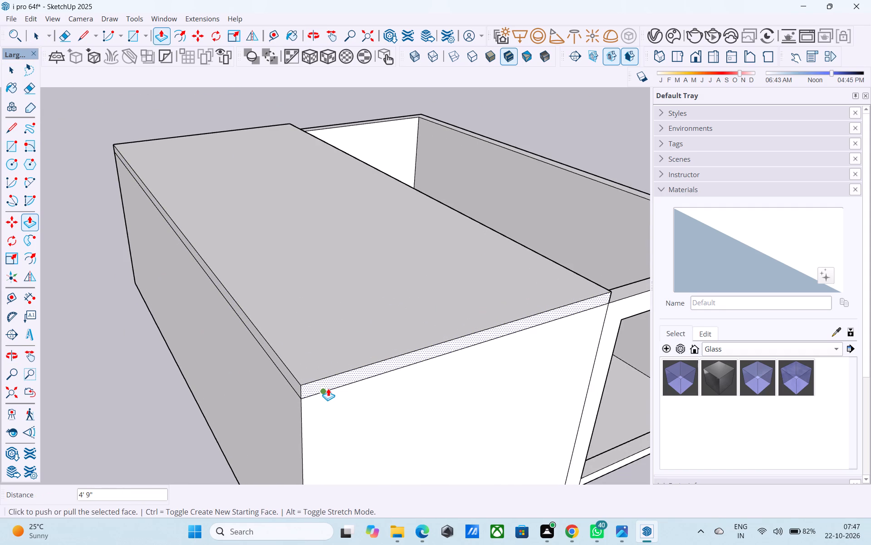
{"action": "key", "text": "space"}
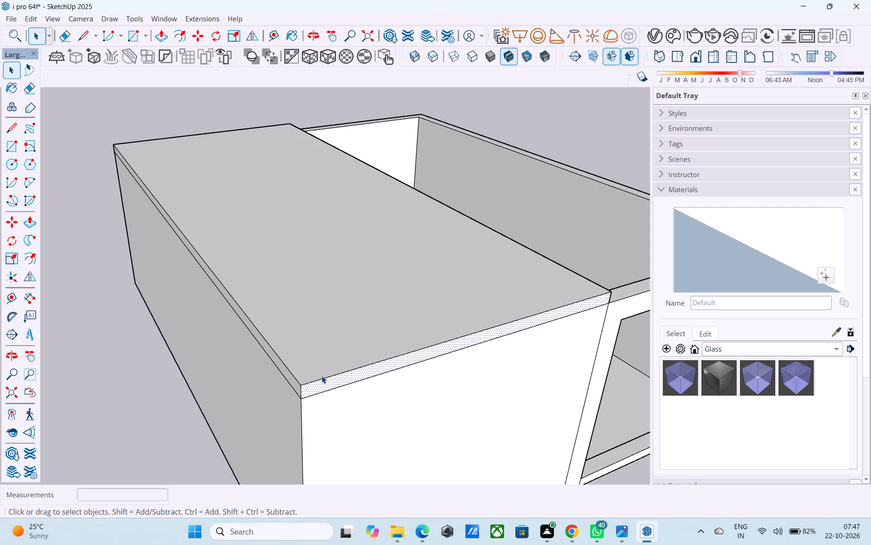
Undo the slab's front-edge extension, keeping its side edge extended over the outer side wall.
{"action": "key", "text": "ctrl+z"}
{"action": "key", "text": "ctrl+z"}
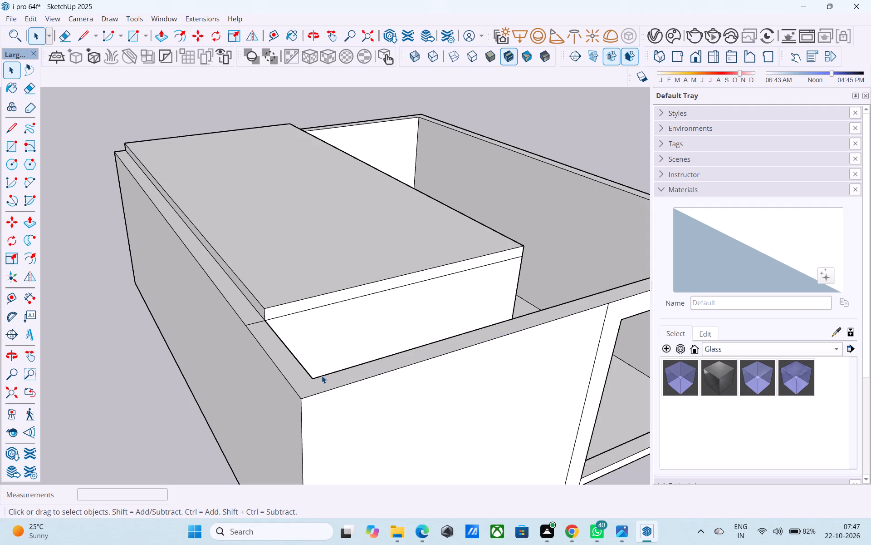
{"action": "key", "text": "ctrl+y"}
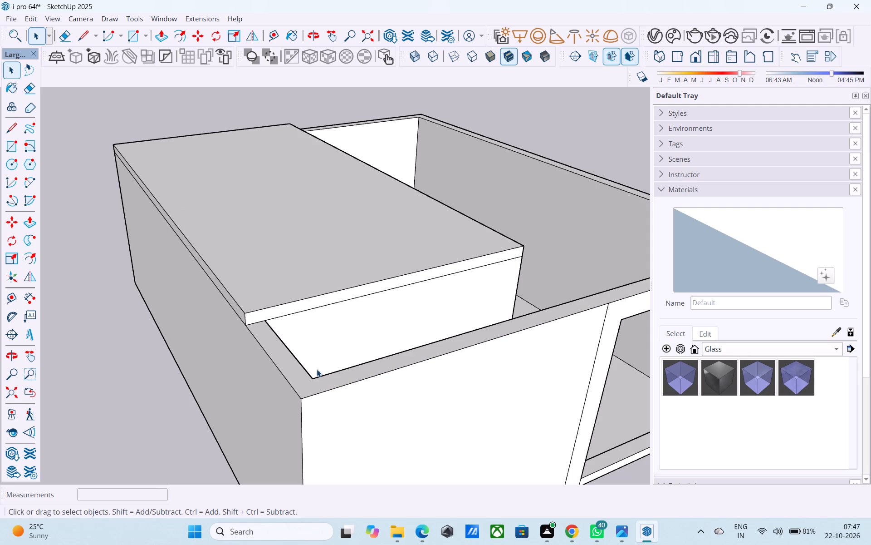
Save the model.
{"action": "key", "text": "space"}
{"action": "key", "text": "ctrl+s"}
Erase the stray short line across the top of the larger room's outer side wall.
{"action": "key", "text": "space"}
{"action": "scroll", "coordinate": [225, 372], "scroll_direction": "down", "scroll_amount": 6}
{"action": "middle_click_drag", "start_coordinate": [416, 316], "coordinate": [196, 296]}
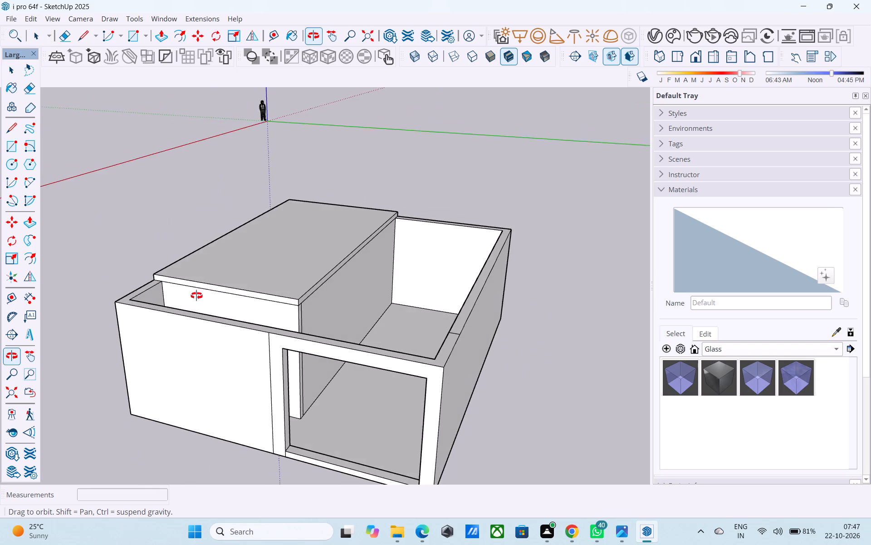
{"action": "middle_click_drag", "start_coordinate": [196, 296], "coordinate": [200, 298]}
{"action": "scroll", "coordinate": [416, 308], "scroll_direction": "up", "scroll_amount": 1}
{"action": "scroll", "coordinate": [465, 361], "scroll_direction": "up", "scroll_amount": 5}
{"action": "key", "text": "e"}
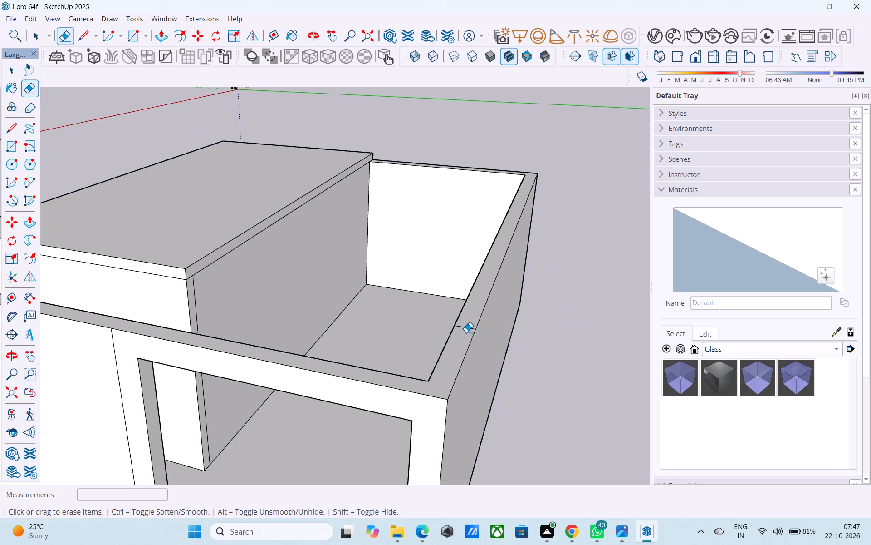
{"action": "left_click", "coordinate": [466, 331]}
{"action": "key", "text": "space"}
{"action": "scroll", "coordinate": [469, 327], "scroll_direction": "down", "scroll_amount": 2}
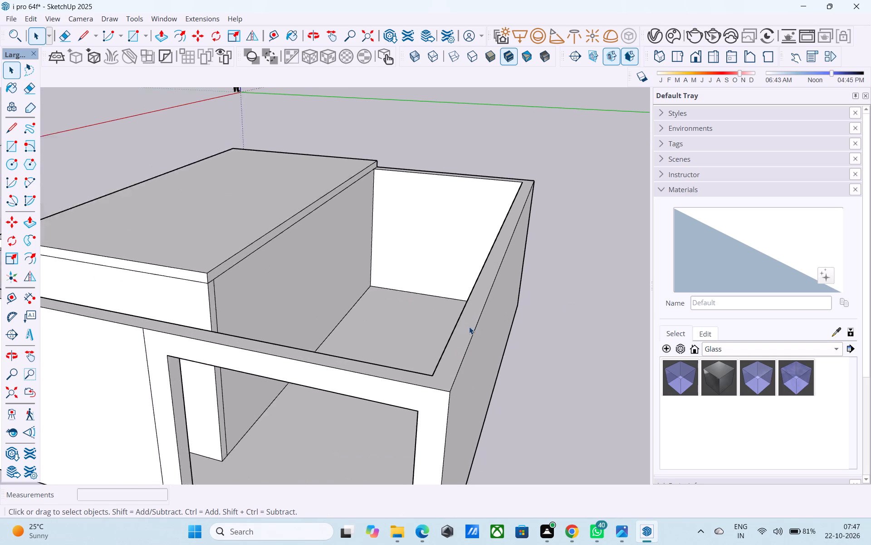
Erase the two short vertical lines below the bottom corners of the front opening.
{"action": "scroll", "coordinate": [469, 327], "scroll_direction": "down", "scroll_amount": 3}
{"action": "scroll", "coordinate": [460, 365], "scroll_direction": "down", "scroll_amount": 1}
{"action": "middle_click_drag", "start_coordinate": [458, 383], "coordinate": [643, 308]}
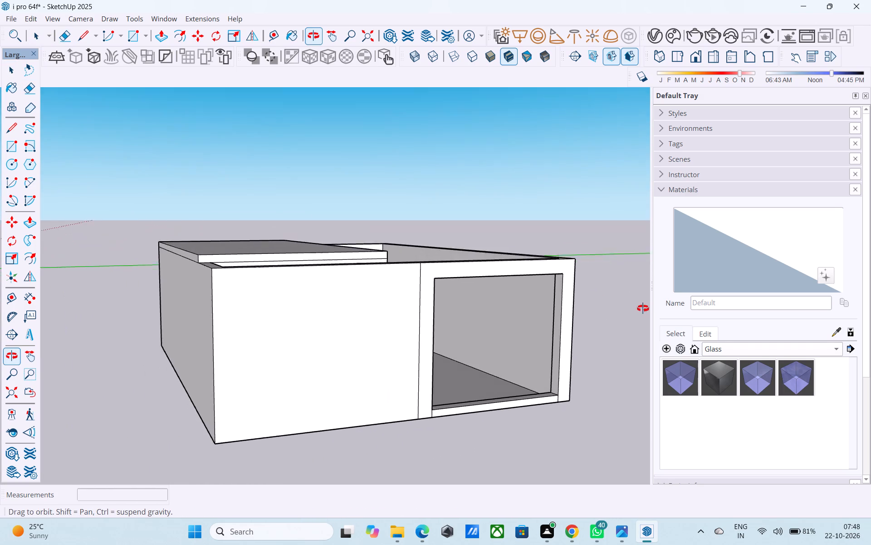
{"action": "middle_click_drag", "start_coordinate": [643, 308], "coordinate": [646, 340]}
{"action": "scroll", "coordinate": [576, 397], "scroll_direction": "up", "scroll_amount": 6}
{"action": "key", "text": "e"}
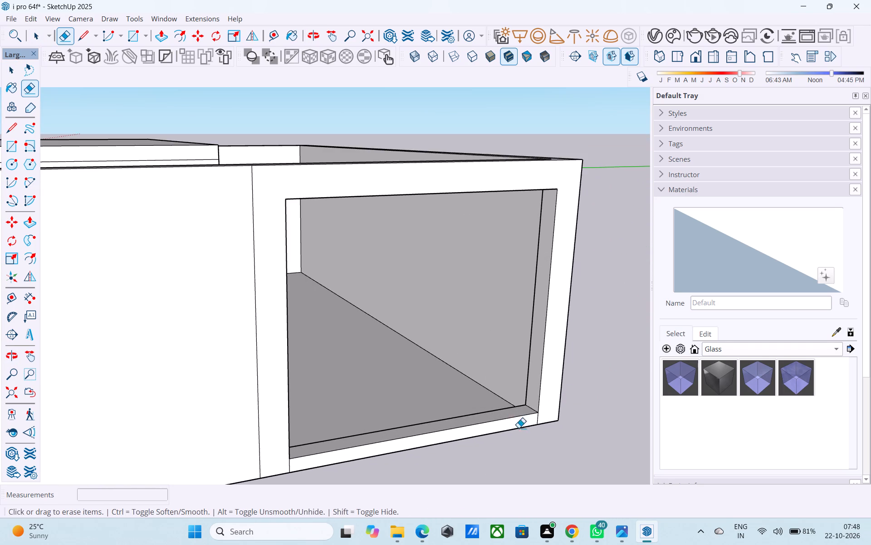
{"action": "scroll", "coordinate": [519, 428], "scroll_direction": "up", "scroll_amount": 9}
{"action": "left_click_drag", "start_coordinate": [560, 413], "coordinate": [553, 409]}
{"action": "scroll", "coordinate": [553, 408], "scroll_direction": "down", "scroll_amount": 7}
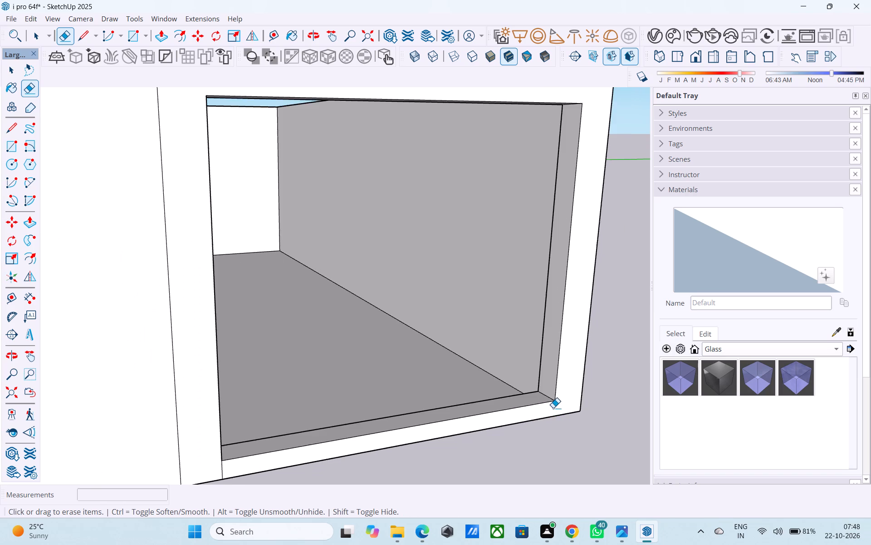
{"action": "scroll", "coordinate": [553, 408], "scroll_direction": "down", "scroll_amount": 5}
{"action": "scroll", "coordinate": [356, 456], "scroll_direction": "up", "scroll_amount": 6}
{"action": "left_click", "coordinate": [357, 439]}
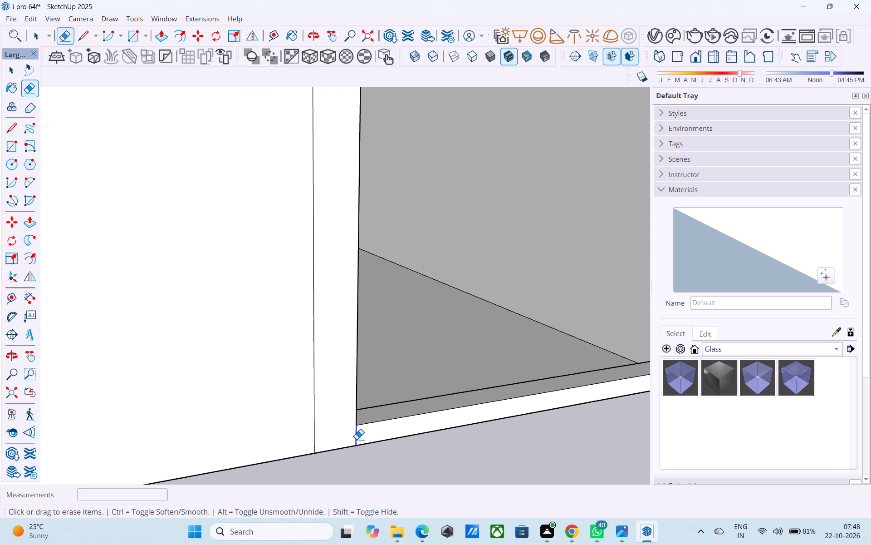
{"action": "key", "text": "space"}
Erase the stray vertical line near the front corner of the long partition wall, on the larger-room side.
{"action": "scroll", "coordinate": [328, 438], "scroll_direction": "down", "scroll_amount": 7}
{"action": "scroll", "coordinate": [251, 416], "scroll_direction": "down", "scroll_amount": 4}
{"action": "middle_click_drag", "start_coordinate": [349, 400], "coordinate": [173, 403]}
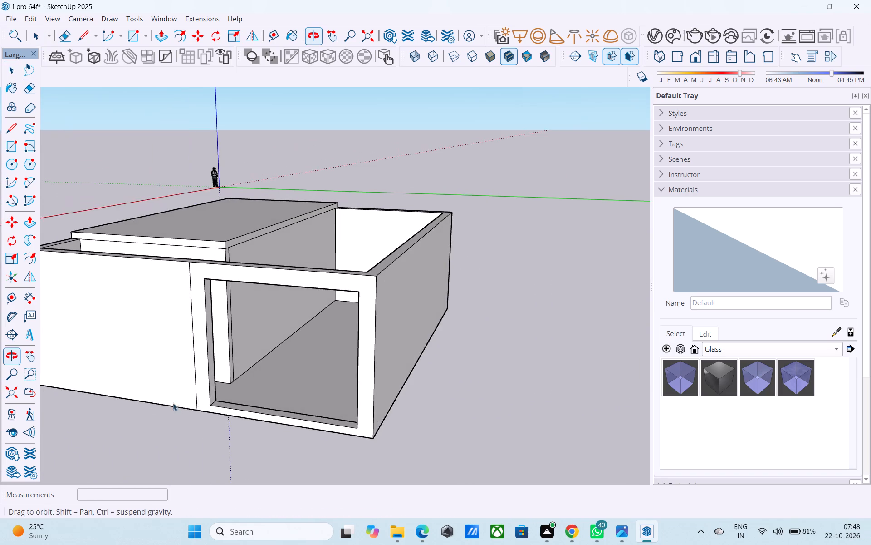
{"action": "middle_click_drag", "start_coordinate": [173, 403], "coordinate": [173, 402]}
{"action": "middle_click_drag", "start_coordinate": [431, 350], "coordinate": [221, 341]}
{"action": "middle_click_drag", "start_coordinate": [242, 376], "coordinate": [254, 447]}
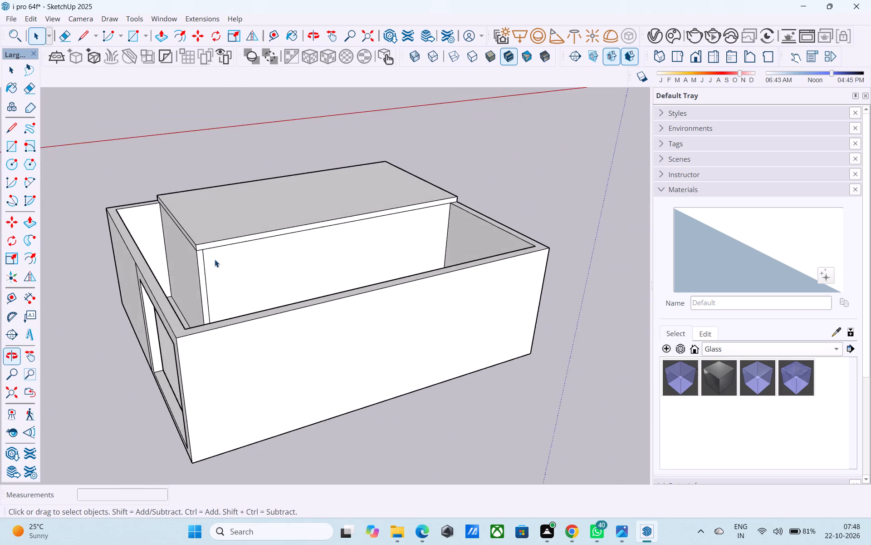
{"action": "scroll", "coordinate": [208, 253], "scroll_direction": "up", "scroll_amount": 11}
{"action": "key", "text": "e"}
{"action": "left_click_drag", "start_coordinate": [193, 284], "coordinate": [204, 290]}
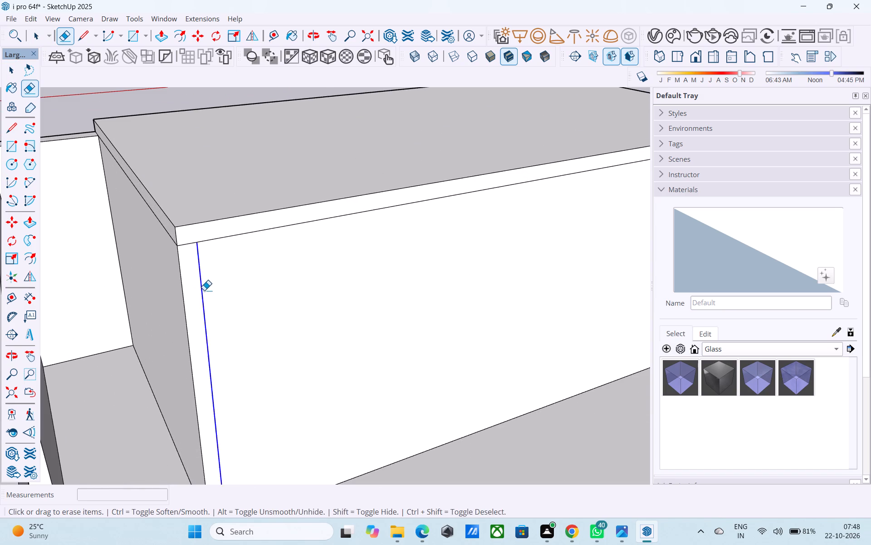
{"action": "key", "text": "space"}
Examine the front opening, the larger room's interior and the roof slab from several angles.
{"action": "middle_click_drag", "start_coordinate": [217, 290], "coordinate": [270, 275]}
{"action": "scroll", "coordinate": [258, 289], "scroll_direction": "down", "scroll_amount": 6}
{"action": "middle_click_drag", "start_coordinate": [257, 299], "coordinate": [299, 288]}
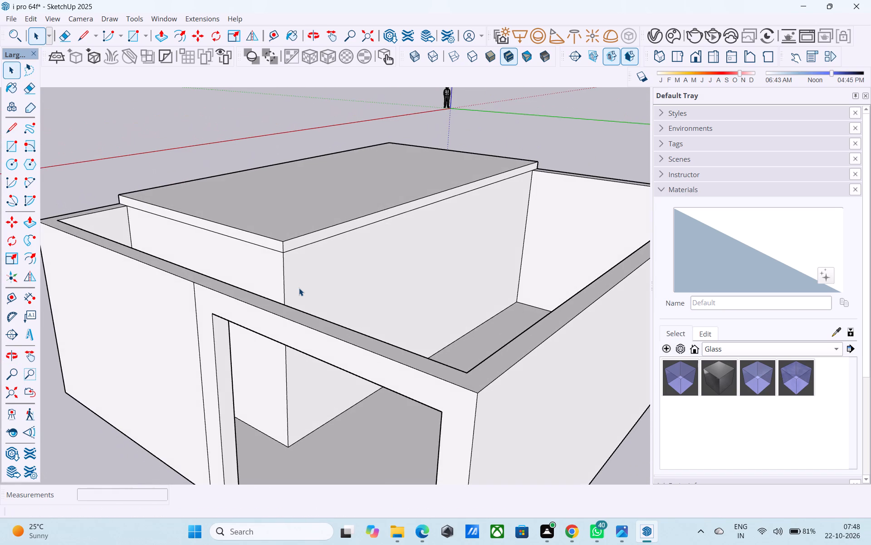
{"action": "scroll", "coordinate": [299, 287], "scroll_direction": "down", "scroll_amount": 2}
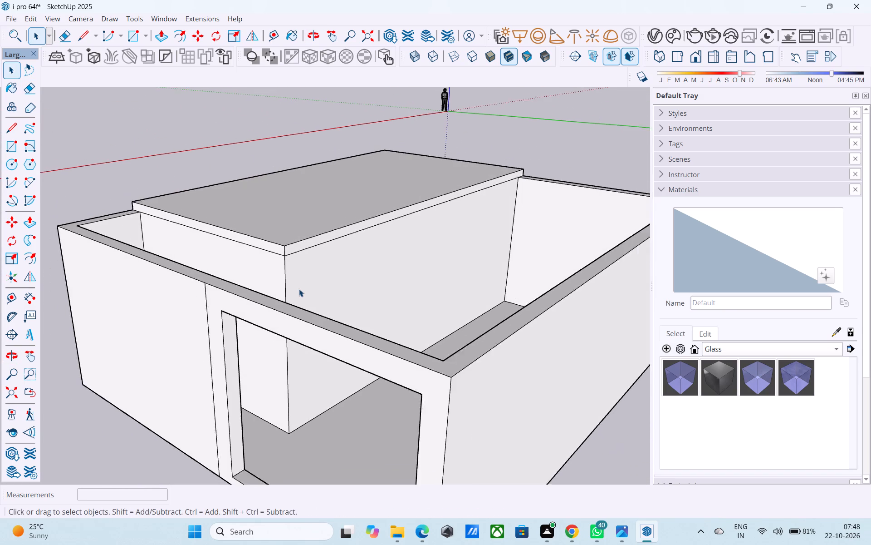
{"action": "scroll", "coordinate": [299, 289], "scroll_direction": "down", "scroll_amount": 4}
{"action": "middle_click_drag", "start_coordinate": [287, 362], "coordinate": [425, 269]}
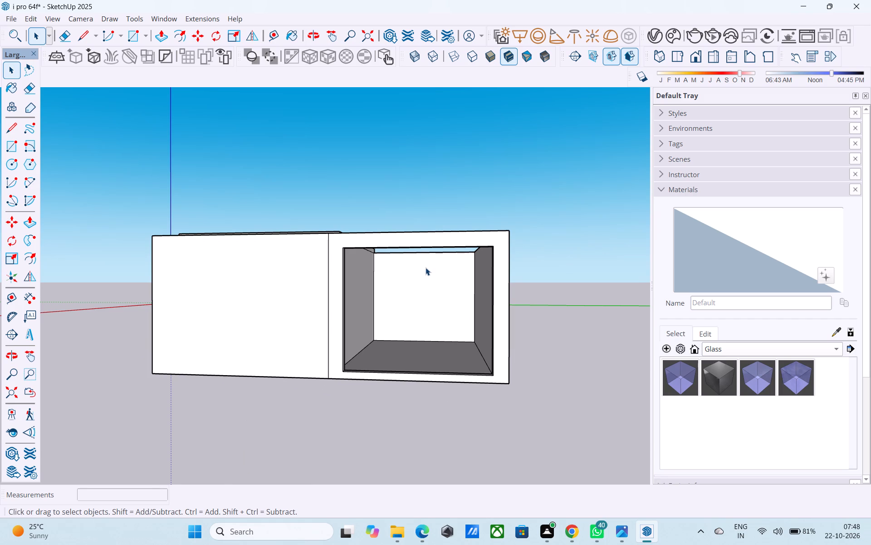
{"action": "scroll", "coordinate": [424, 267], "scroll_direction": "up", "scroll_amount": 5}
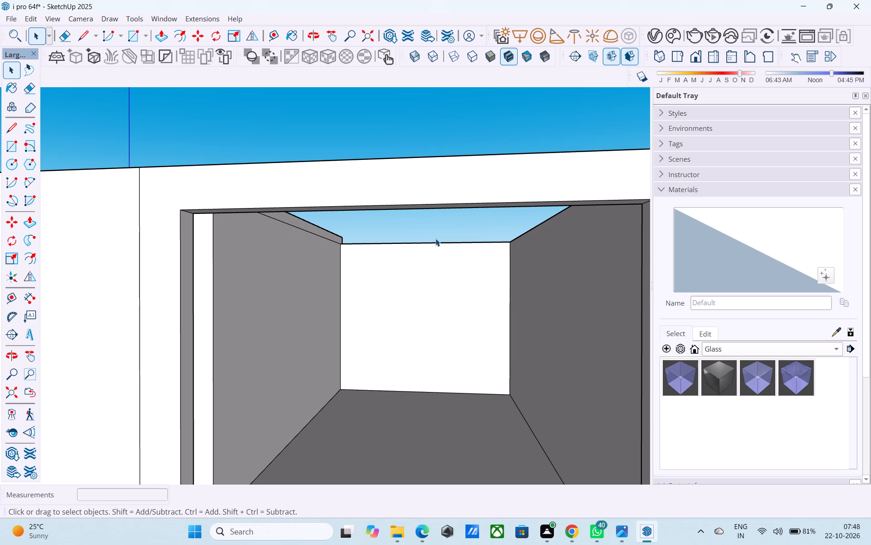
{"action": "middle_click_drag", "start_coordinate": [325, 243], "coordinate": [334, 231]}
{"action": "scroll", "coordinate": [336, 229], "scroll_direction": "down", "scroll_amount": 7}
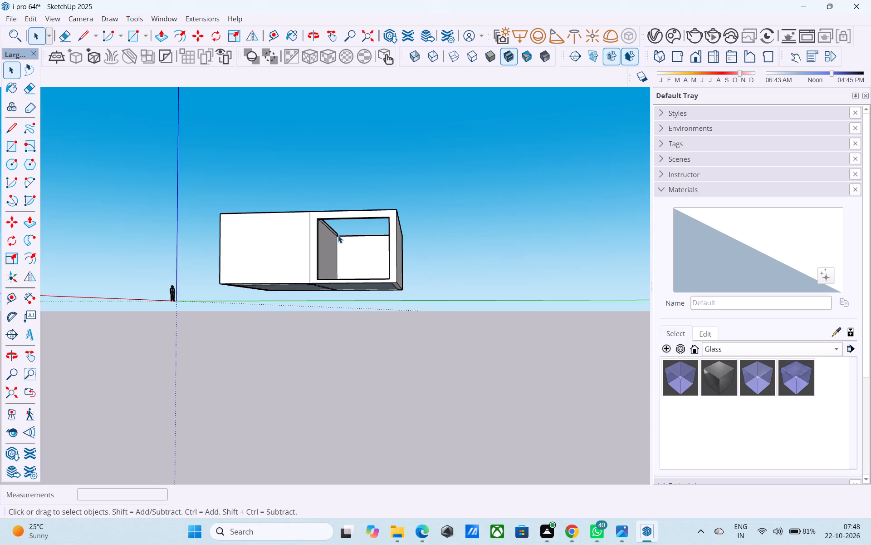
{"action": "middle_click_drag", "start_coordinate": [338, 236], "coordinate": [343, 252]}
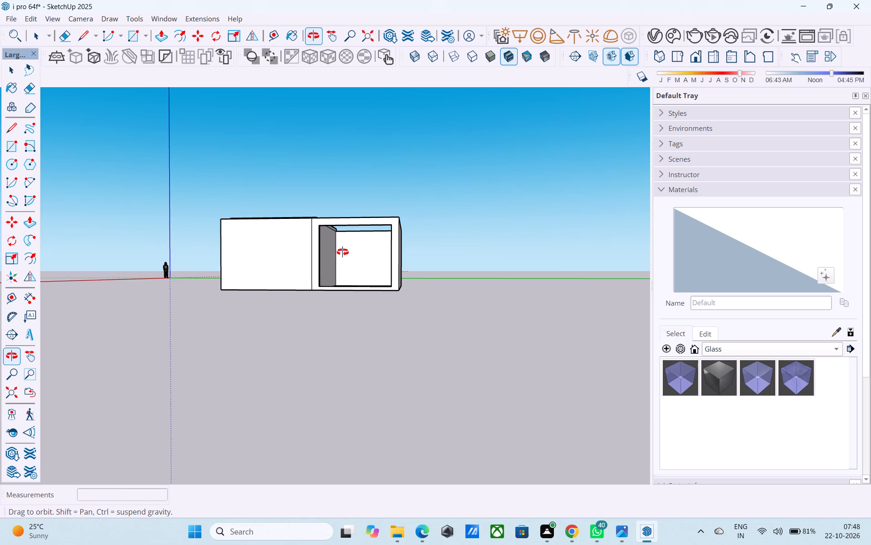
{"action": "middle_click_drag", "start_coordinate": [343, 252], "coordinate": [453, 325]}
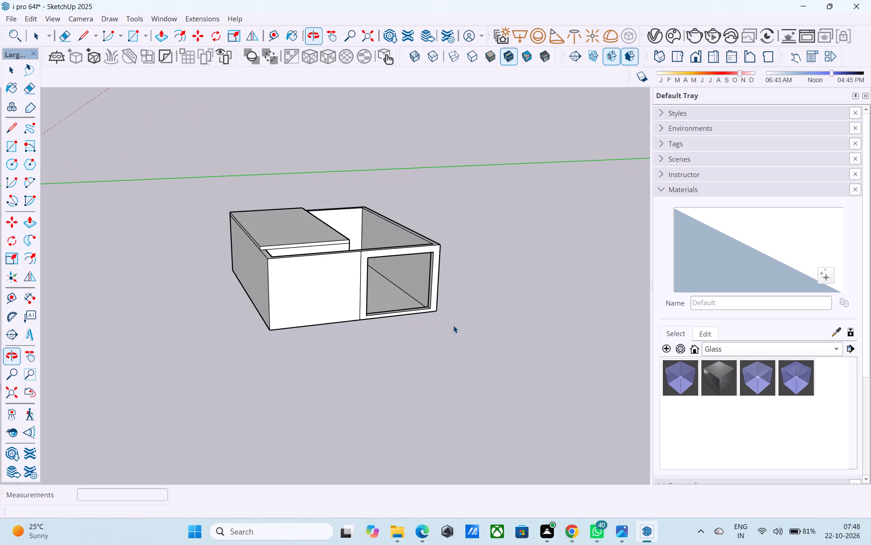
{"action": "middle_click_drag", "start_coordinate": [340, 337], "coordinate": [301, 378]}
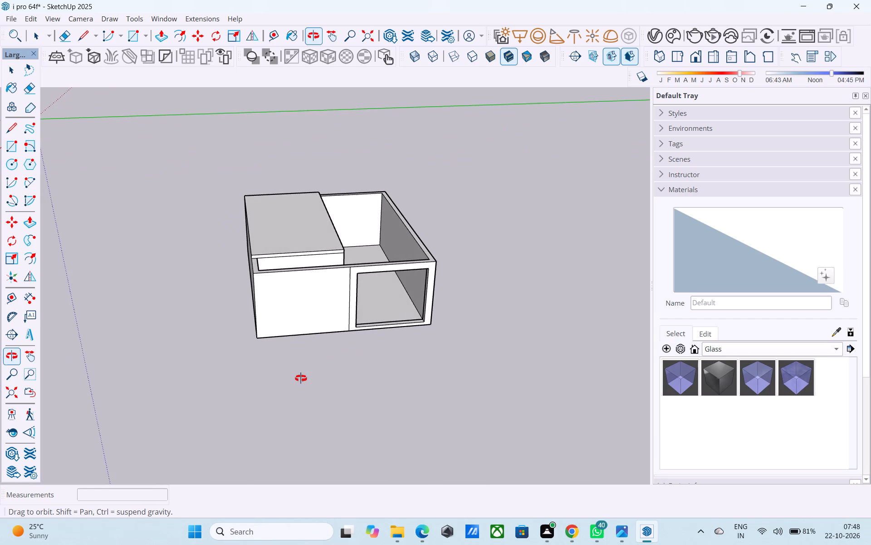
{"action": "middle_click_drag", "start_coordinate": [301, 378], "coordinate": [300, 377]}
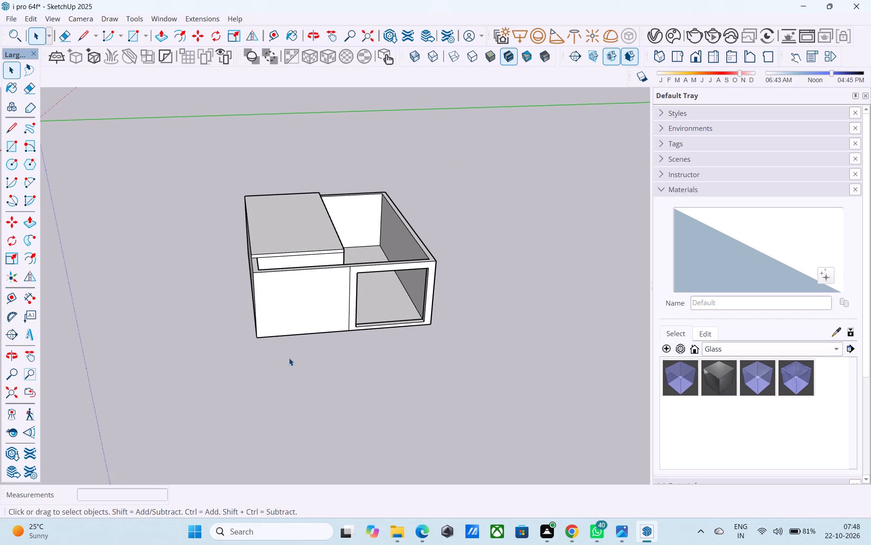
Copy the front wall's outer vertical corner edge on the slab side 6' along the wall toward the opening.
{"action": "middle_click_drag", "start_coordinate": [259, 306], "coordinate": [298, 333]}
{"action": "scroll", "coordinate": [282, 327], "scroll_direction": "up", "scroll_amount": 3}
{"action": "left_click", "coordinate": [264, 316]}
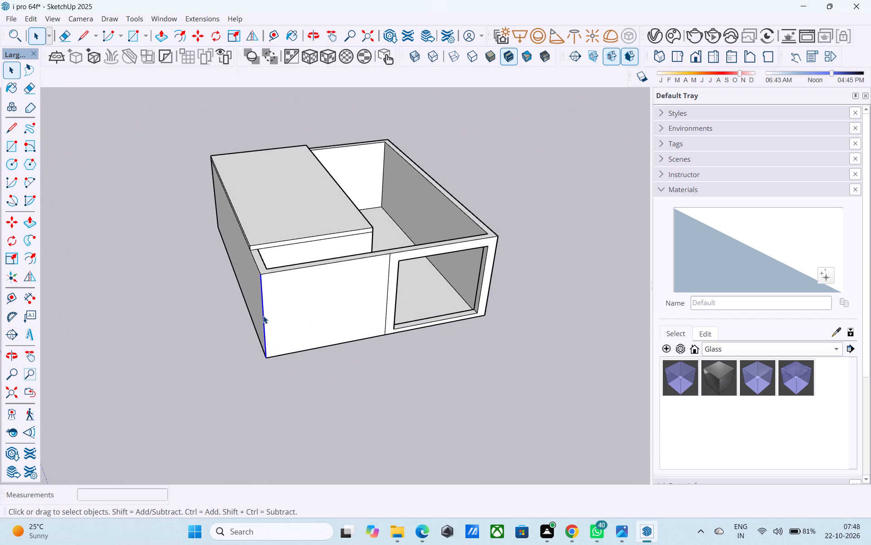
{"action": "key", "text": "m"}
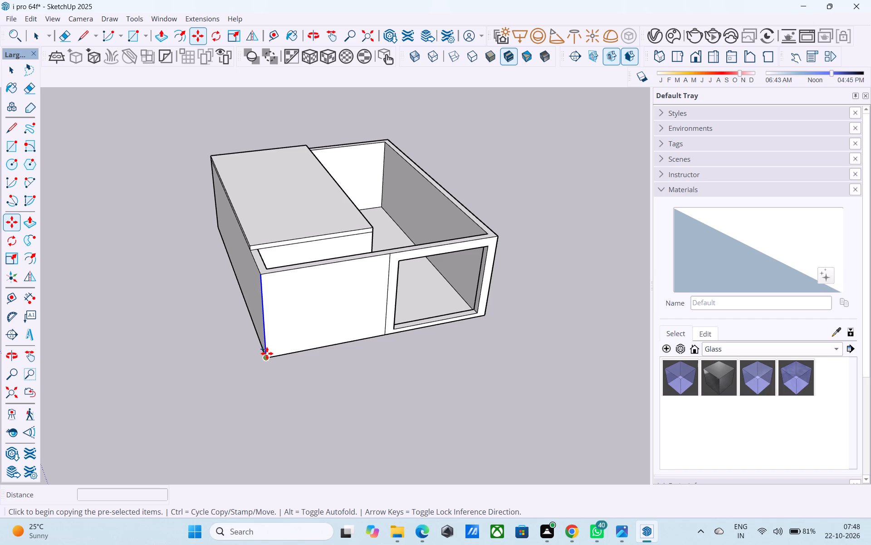
{"action": "left_click", "coordinate": [267, 353]}
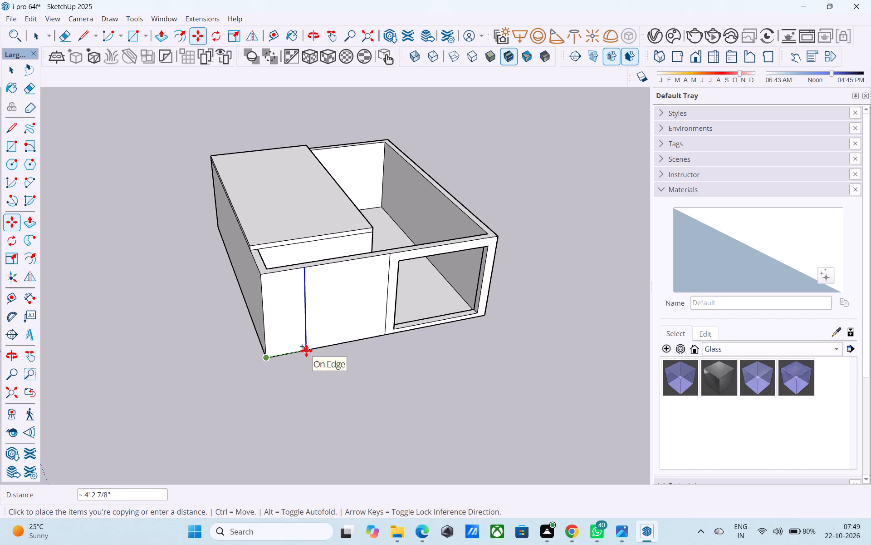
{"action": "type", "text": "6'"}
{"action": "key", "text": "Return"}
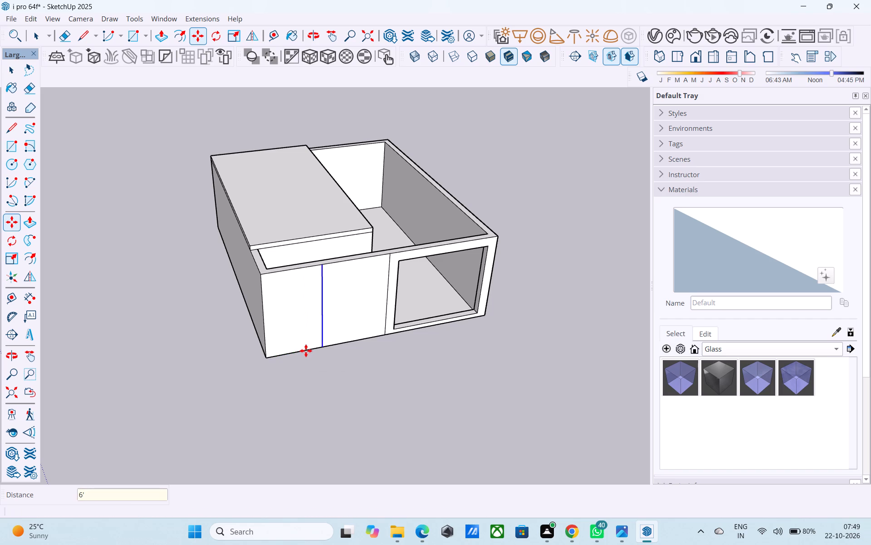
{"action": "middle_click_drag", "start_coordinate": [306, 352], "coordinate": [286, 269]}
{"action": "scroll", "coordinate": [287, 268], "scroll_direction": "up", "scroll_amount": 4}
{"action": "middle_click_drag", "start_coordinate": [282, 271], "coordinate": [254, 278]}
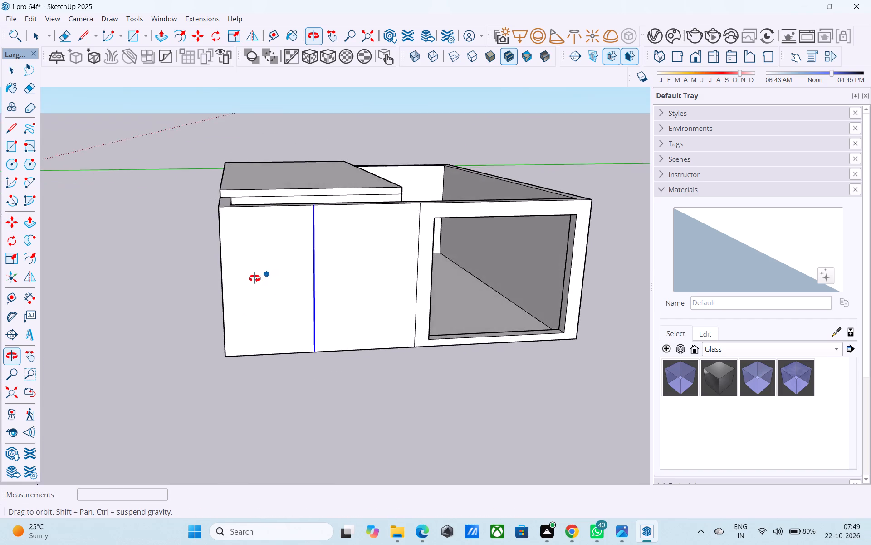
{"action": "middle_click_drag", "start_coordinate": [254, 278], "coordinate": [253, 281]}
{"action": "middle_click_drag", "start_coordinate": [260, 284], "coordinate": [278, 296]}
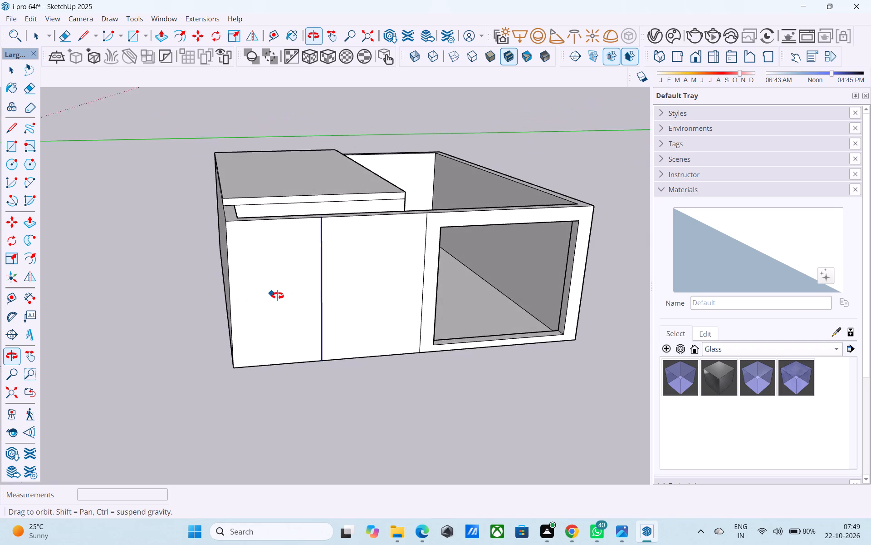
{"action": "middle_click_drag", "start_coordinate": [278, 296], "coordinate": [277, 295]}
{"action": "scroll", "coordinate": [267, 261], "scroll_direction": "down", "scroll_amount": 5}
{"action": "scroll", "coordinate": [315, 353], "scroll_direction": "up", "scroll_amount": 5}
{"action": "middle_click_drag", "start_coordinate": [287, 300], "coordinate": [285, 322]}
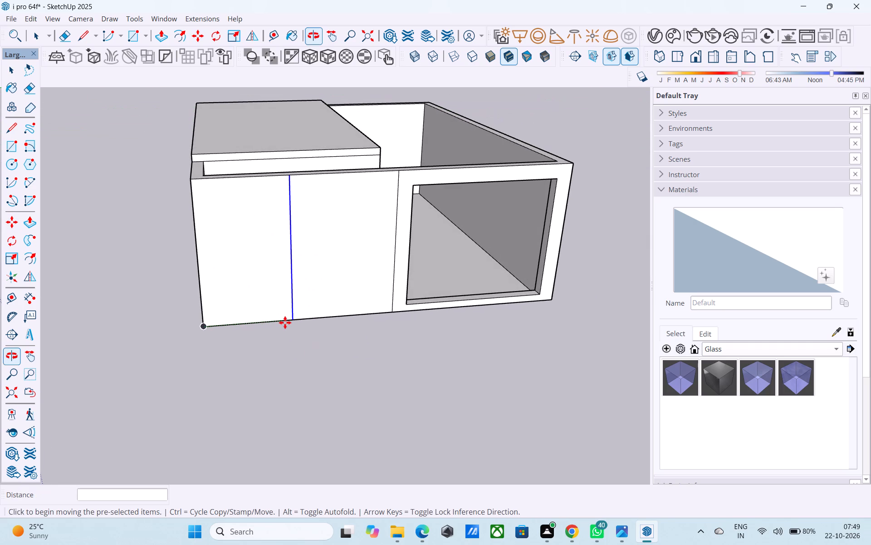
Copy the bottom edge of the front wall's middle panel 5' up to the midpoint of its vertical division line.
{"action": "scroll", "coordinate": [285, 322], "scroll_direction": "up", "scroll_amount": 3}
{"action": "key", "text": "space"}
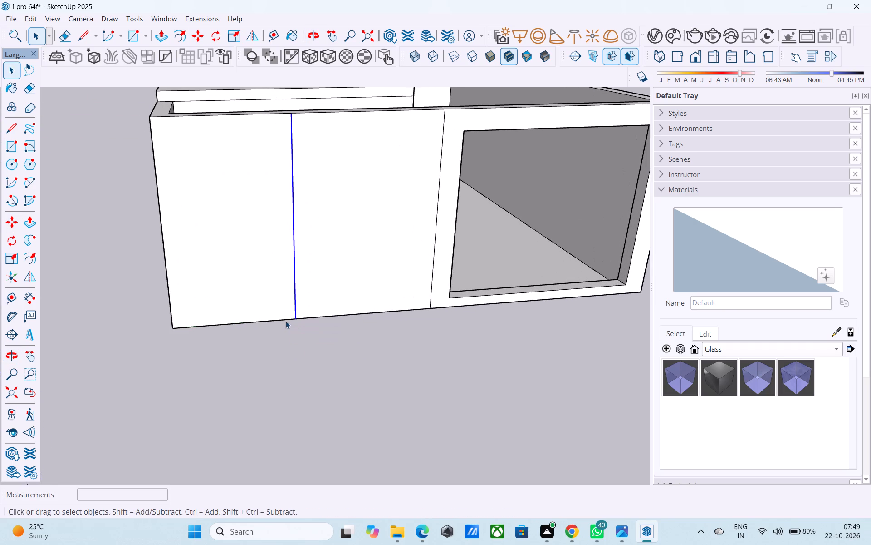
{"action": "middle_click_drag", "start_coordinate": [298, 291], "coordinate": [291, 291]}
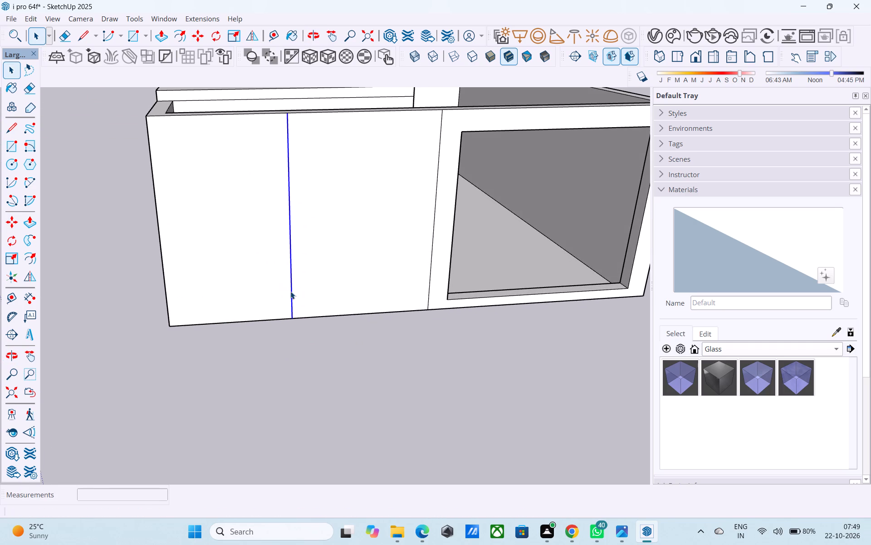
{"action": "left_click", "coordinate": [317, 317]}
{"action": "key", "text": "m"}
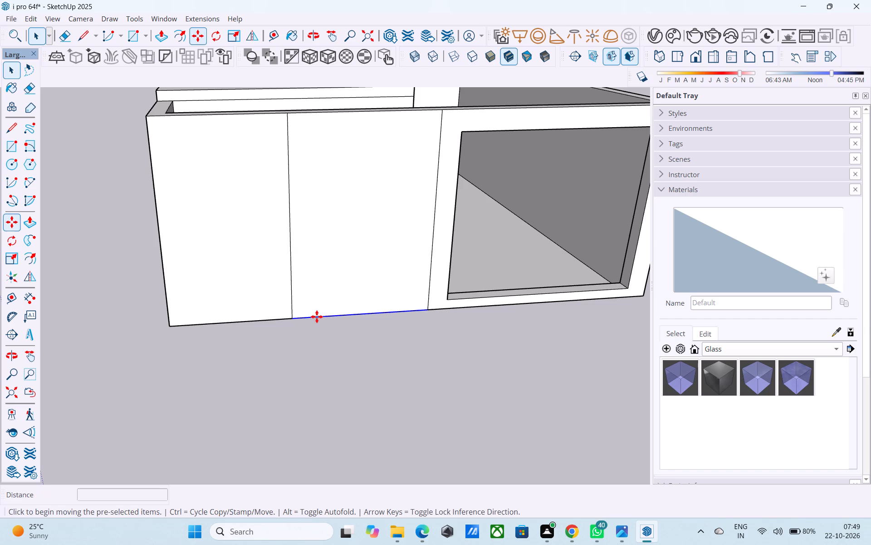
{"action": "left_click", "coordinate": [289, 320]}
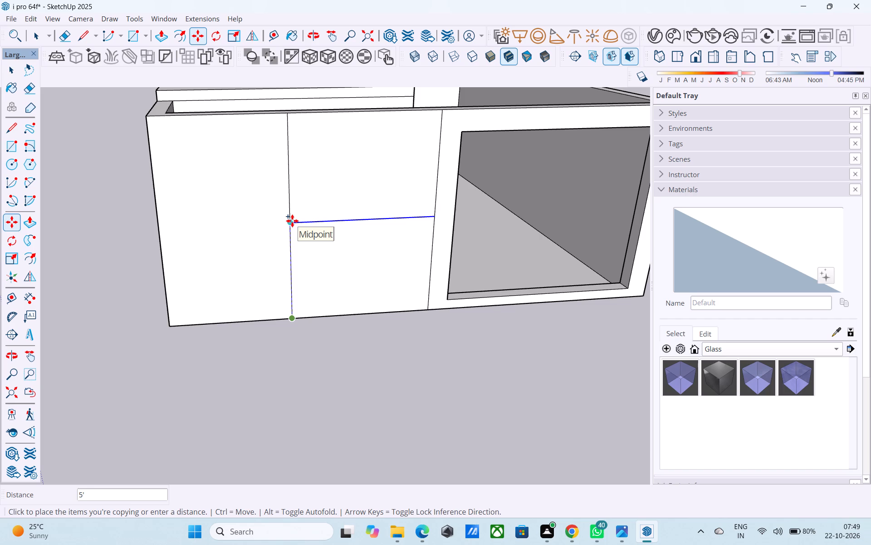
{"action": "left_click", "coordinate": [292, 221]}
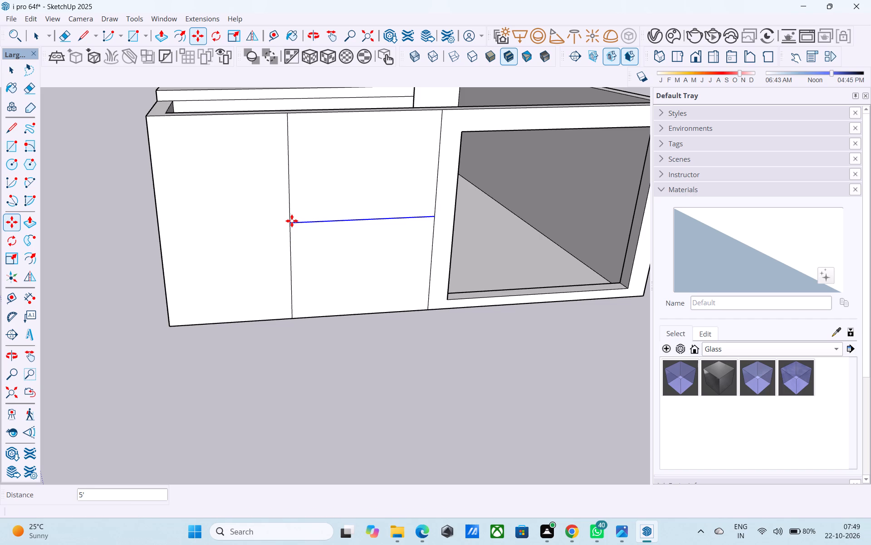
Copy the top edge of the front wall's middle panel 1' down.
{"action": "middle_click_drag", "start_coordinate": [320, 130], "coordinate": [313, 162]}
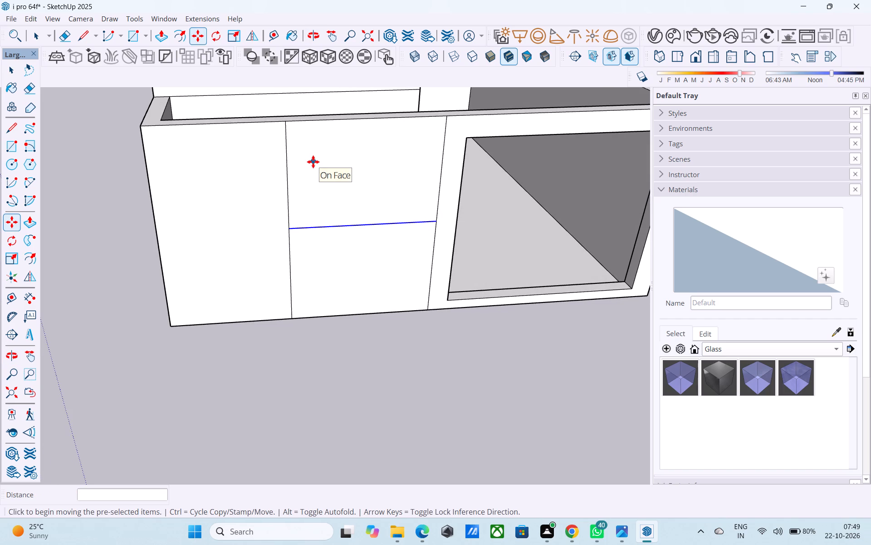
{"action": "key", "text": "space"}
{"action": "left_click", "coordinate": [310, 119]}
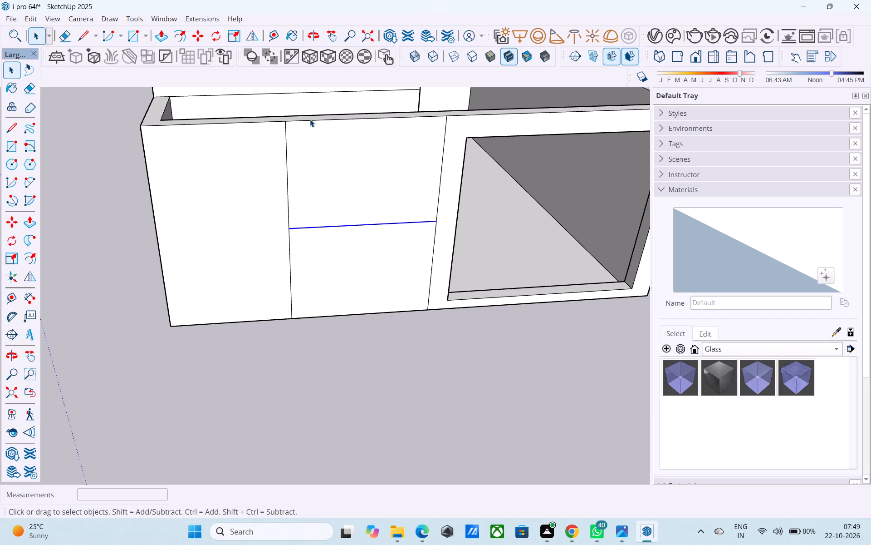
{"action": "key", "text": "m"}
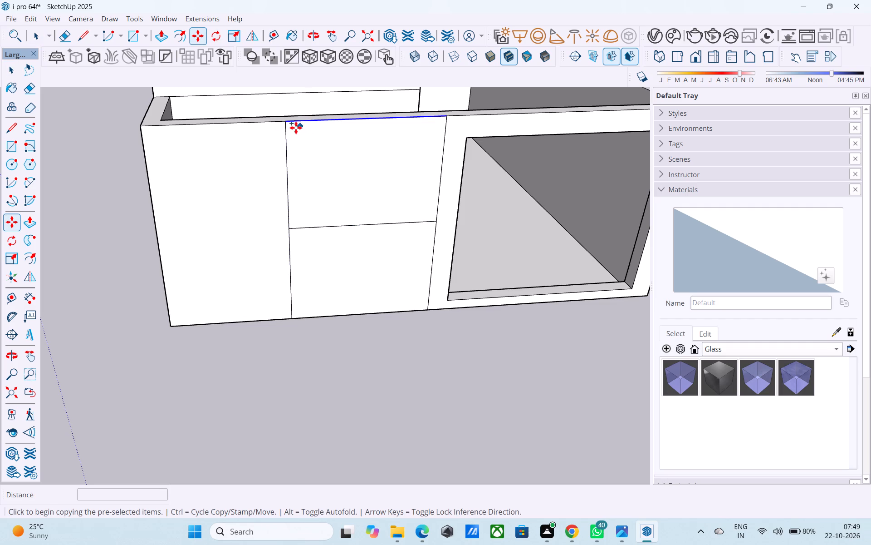
{"action": "left_click", "coordinate": [283, 126]}
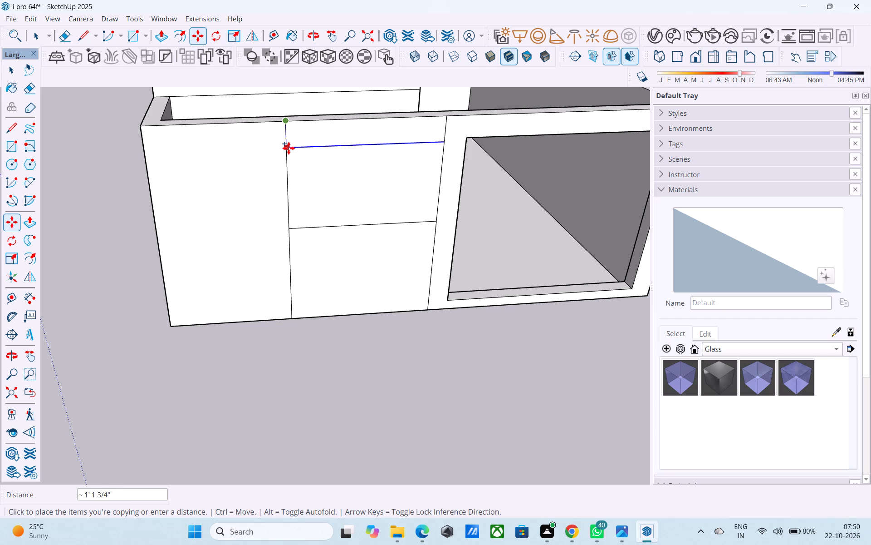
{"action": "type", "text": "1'"}
{"action": "key", "text": "Return"}
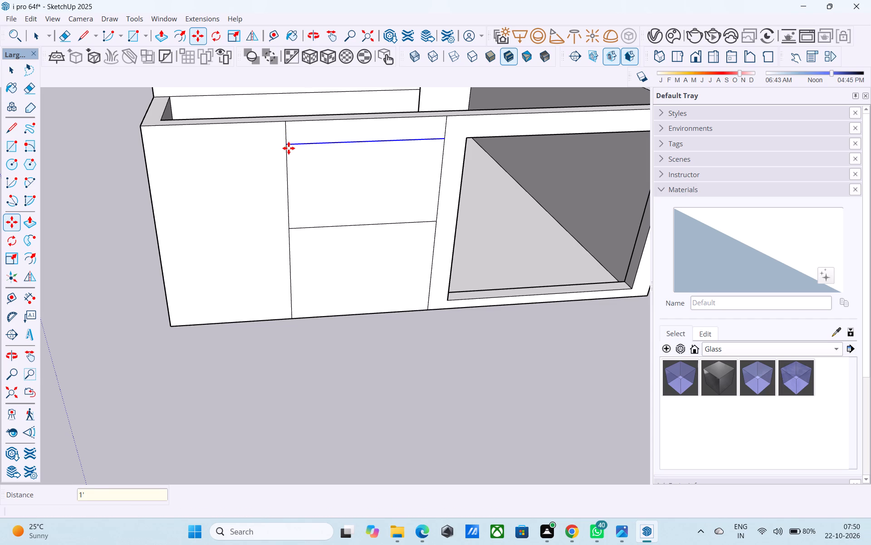
{"action": "key", "text": "space"}
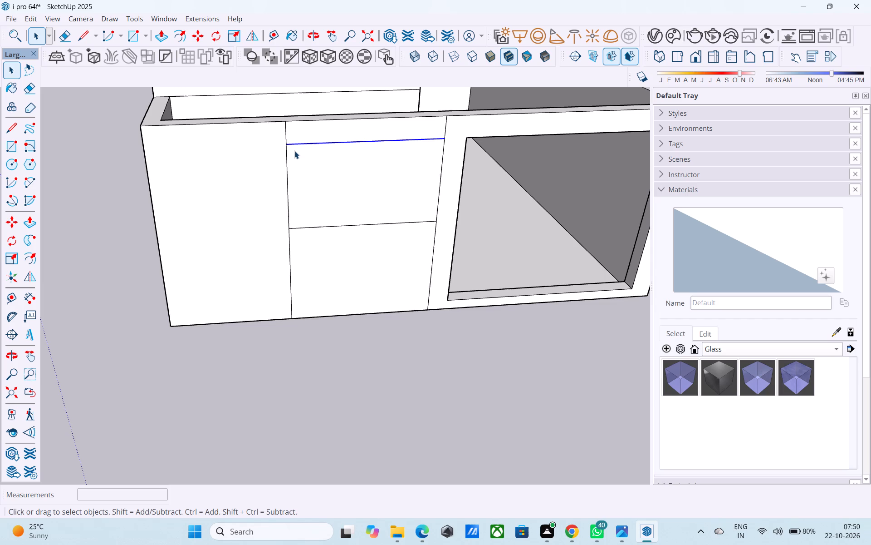
Examine the front wall divisions and the gap between the roof slab and the front wall from several angles.
{"action": "scroll", "coordinate": [294, 151], "scroll_direction": "down", "scroll_amount": 9}
{"action": "middle_click_drag", "start_coordinate": [279, 267], "coordinate": [281, 259]}
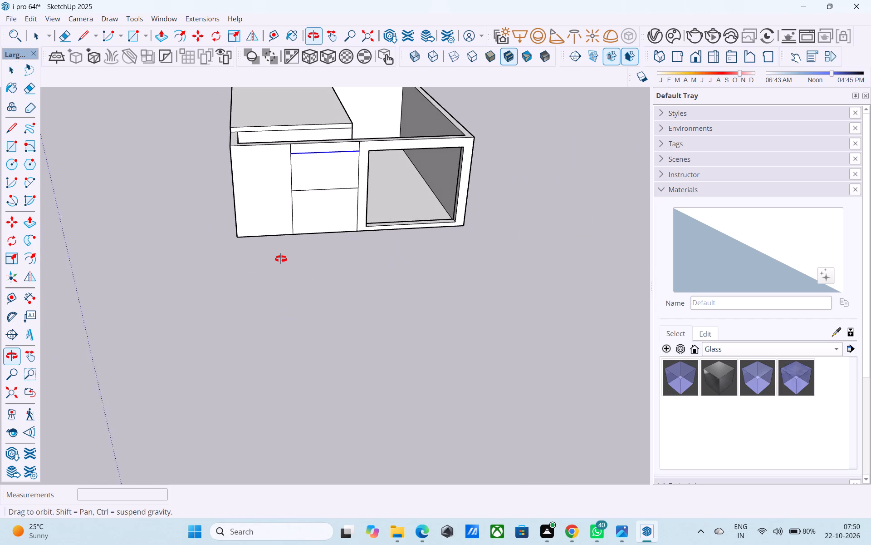
{"action": "middle_click_drag", "start_coordinate": [281, 259], "coordinate": [284, 252]}
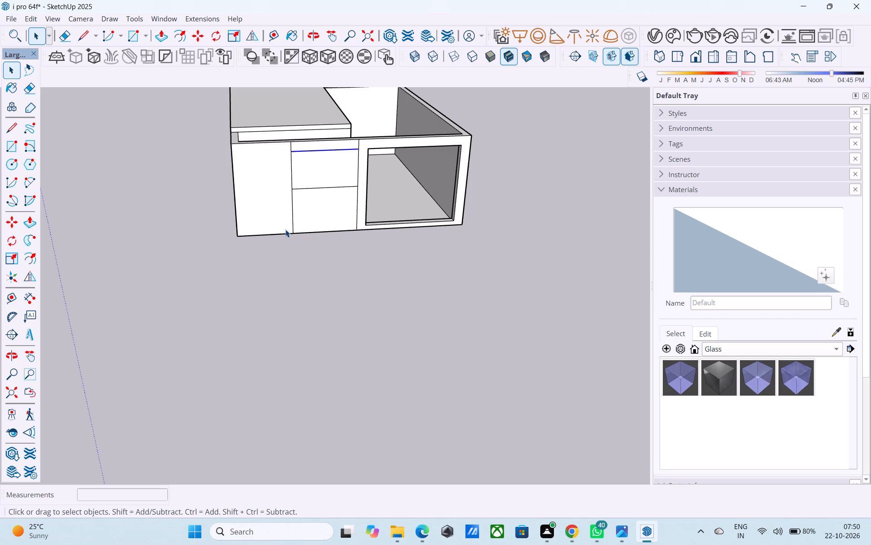
{"action": "scroll", "coordinate": [285, 229], "scroll_direction": "up", "scroll_amount": 5}
{"action": "scroll", "coordinate": [281, 230], "scroll_direction": "down", "scroll_amount": 10}
{"action": "middle_click_drag", "start_coordinate": [287, 257], "coordinate": [297, 219]}
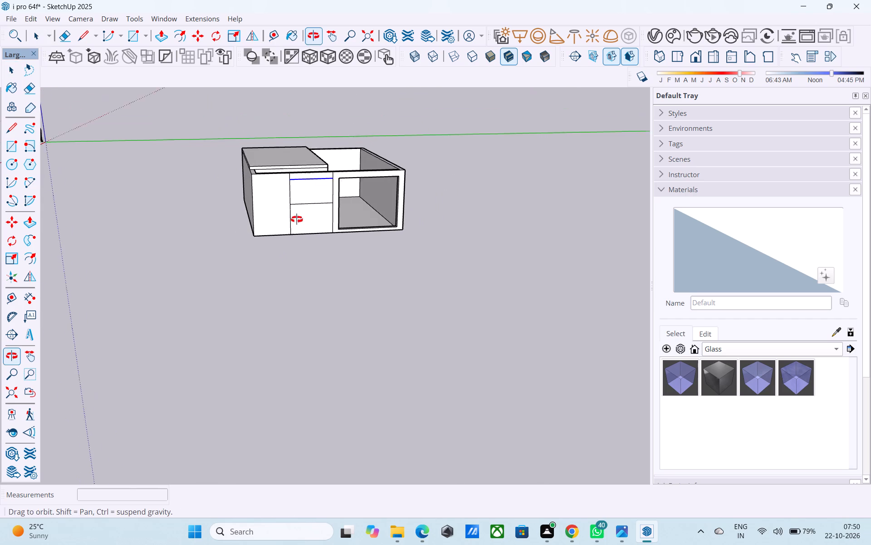
{"action": "middle_click_drag", "start_coordinate": [297, 219], "coordinate": [297, 218]}
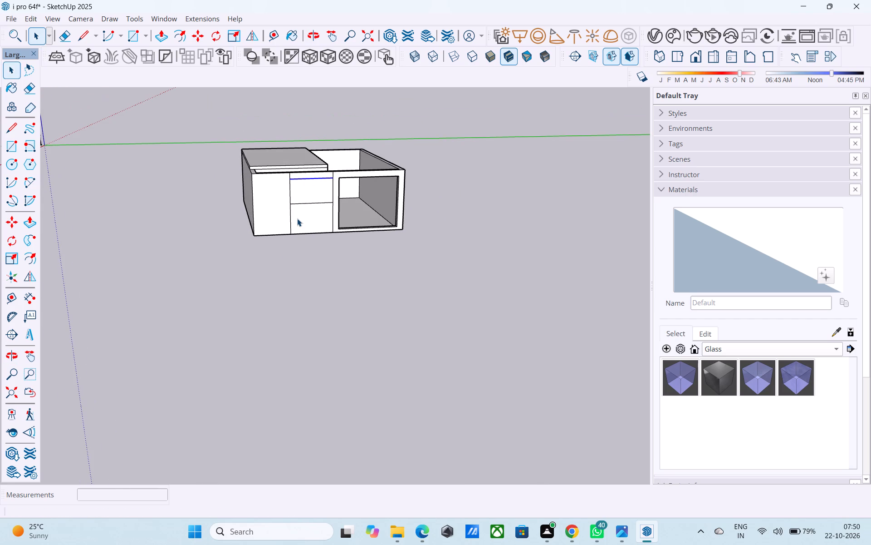
{"action": "scroll", "coordinate": [298, 218], "scroll_direction": "up", "scroll_amount": 1}
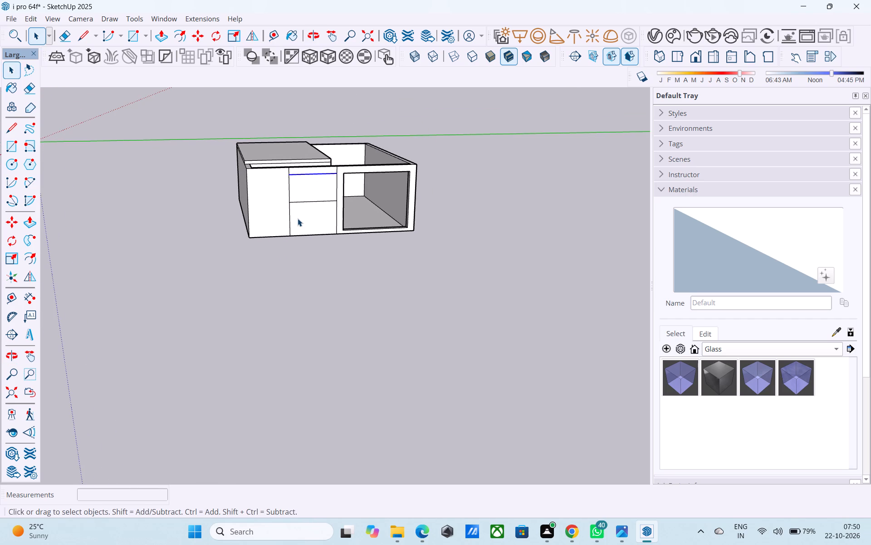
{"action": "scroll", "coordinate": [298, 218], "scroll_direction": "down", "scroll_amount": 4}
{"action": "middle_click_drag", "start_coordinate": [296, 224], "coordinate": [275, 167]}
{"action": "scroll", "coordinate": [275, 167], "scroll_direction": "up", "scroll_amount": 6}
{"action": "scroll", "coordinate": [323, 201], "scroll_direction": "up", "scroll_amount": 4}
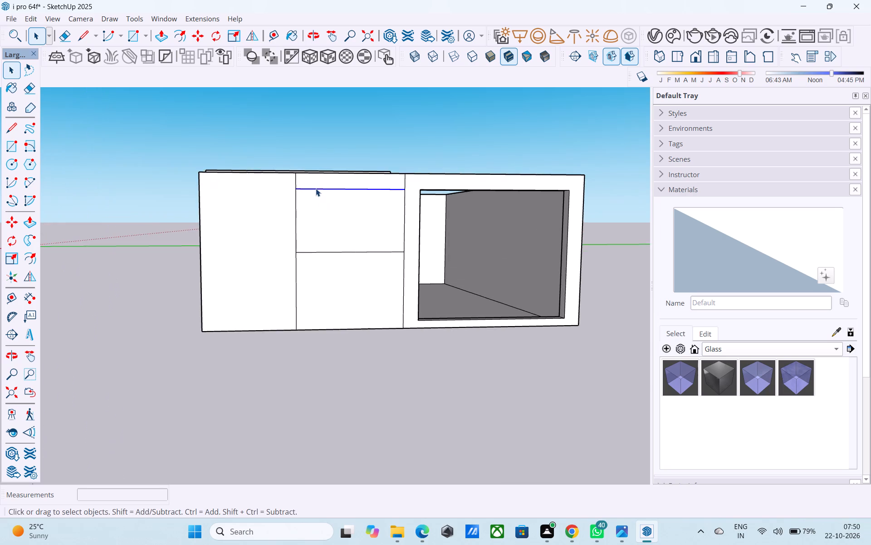
{"action": "middle_click_drag", "start_coordinate": [307, 177], "coordinate": [290, 215]}
{"action": "scroll", "coordinate": [290, 215], "scroll_direction": "up", "scroll_amount": 1}
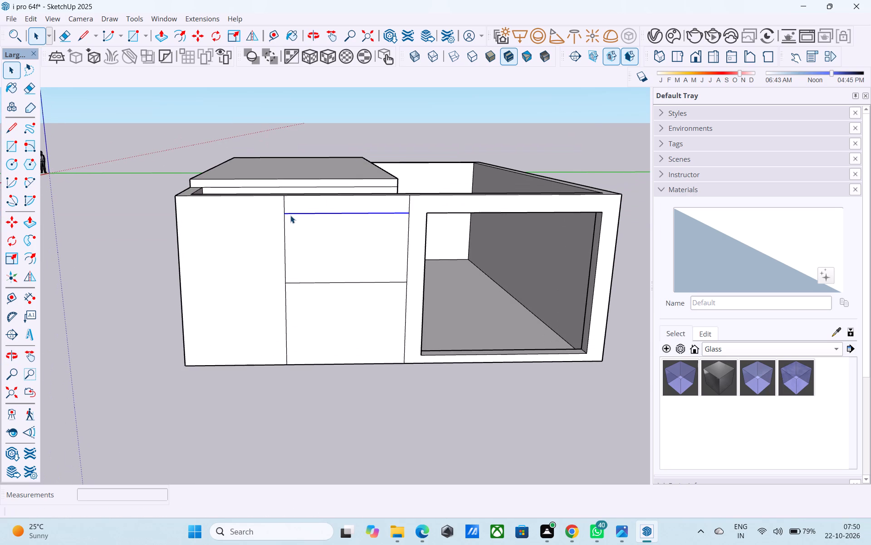
{"action": "scroll", "coordinate": [290, 215], "scroll_direction": "up", "scroll_amount": 4}
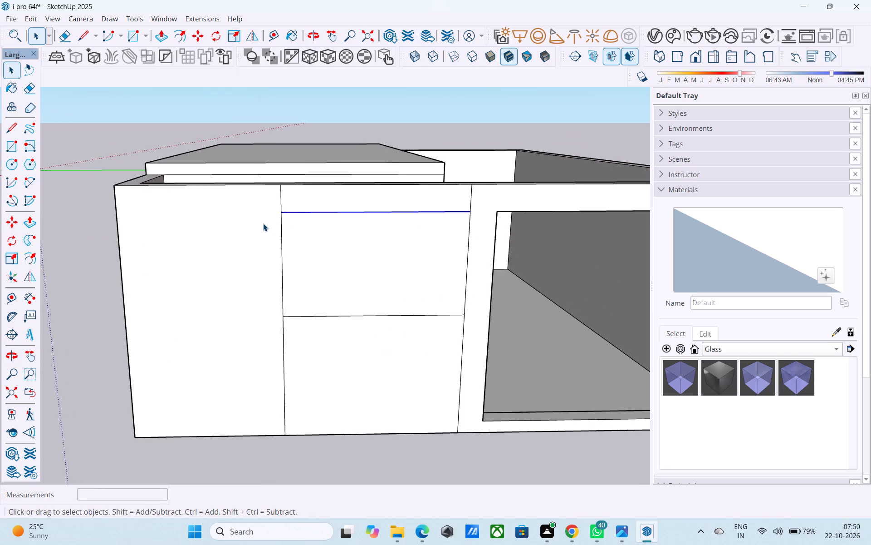
{"action": "scroll", "coordinate": [263, 223], "scroll_direction": "down", "scroll_amount": 1}
{"action": "middle_click_drag", "start_coordinate": [263, 223], "coordinate": [263, 282]}
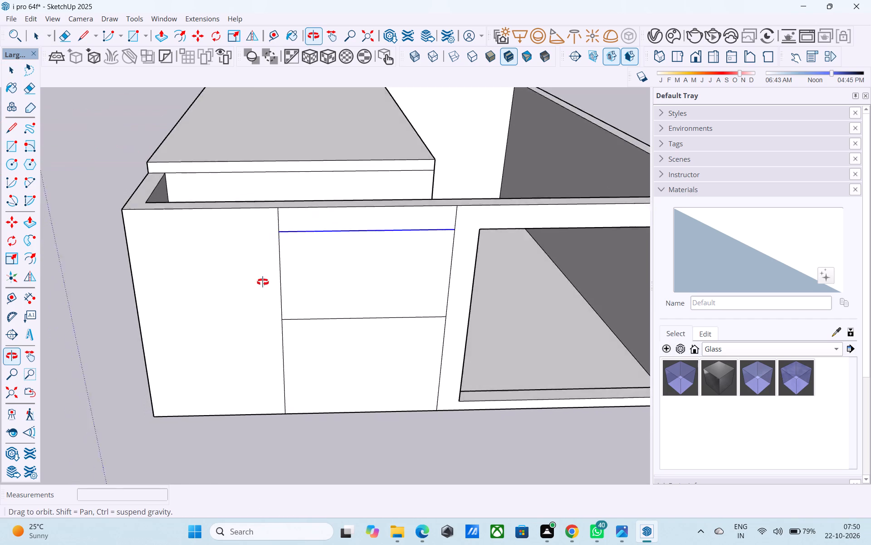
{"action": "middle_click_drag", "start_coordinate": [263, 282], "coordinate": [285, 249]}
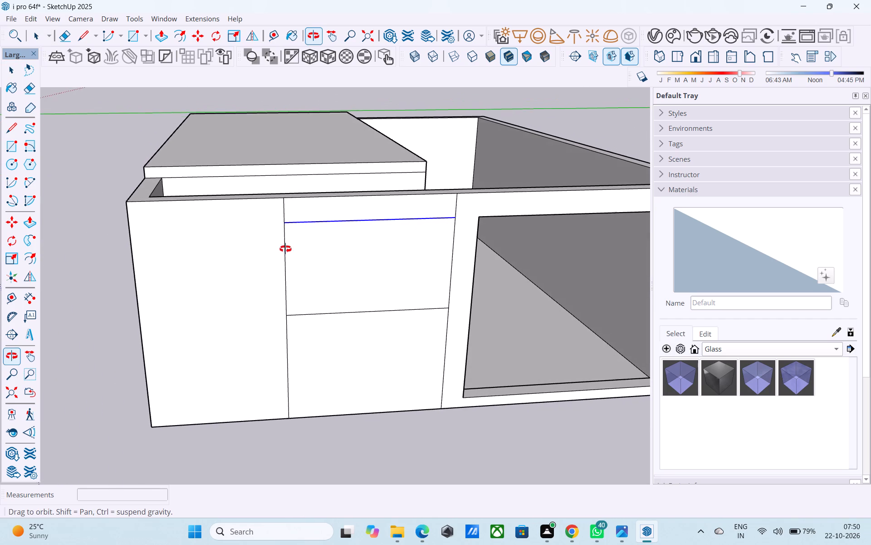
{"action": "middle_click_drag", "start_coordinate": [285, 249], "coordinate": [285, 248]}
{"action": "middle_click_drag", "start_coordinate": [257, 230], "coordinate": [260, 243]}
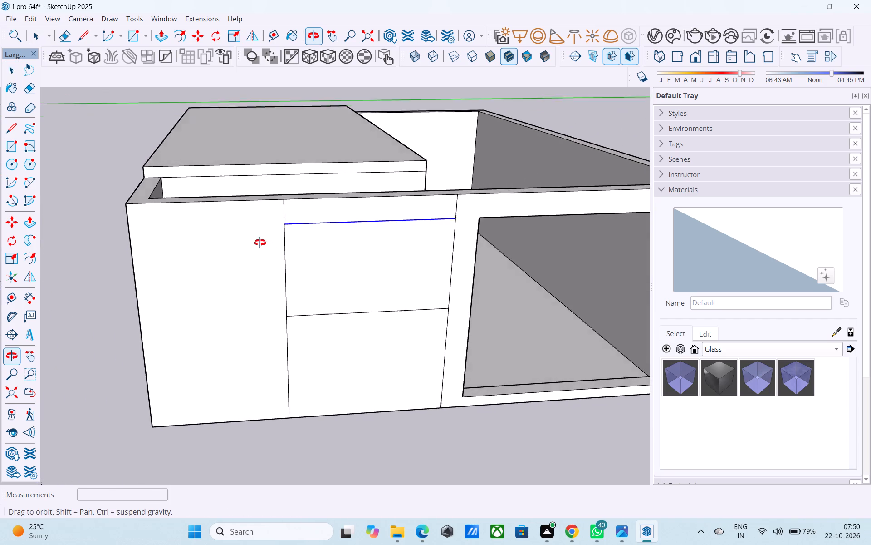
{"action": "middle_click_drag", "start_coordinate": [260, 243], "coordinate": [280, 308]}
{"action": "scroll", "coordinate": [274, 298], "scroll_direction": "down", "scroll_amount": 6}
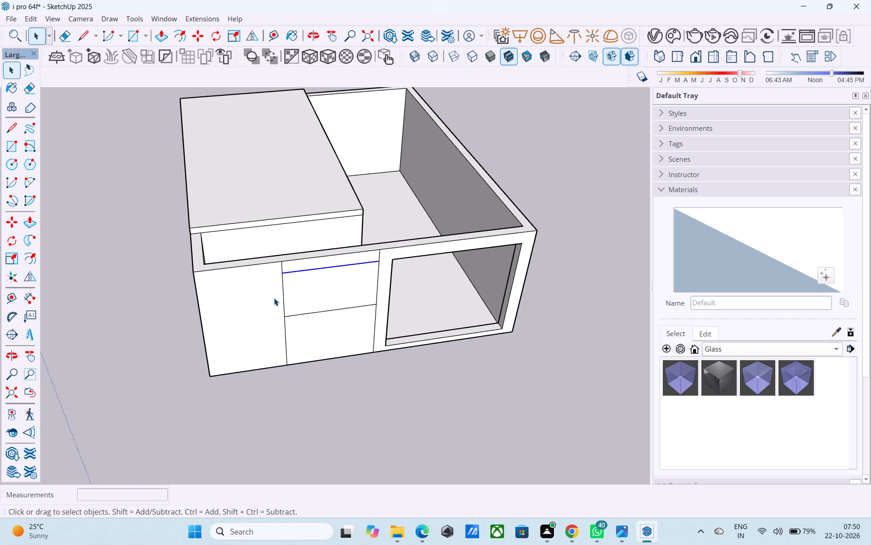
{"action": "middle_click_drag", "start_coordinate": [272, 297], "coordinate": [258, 292]}
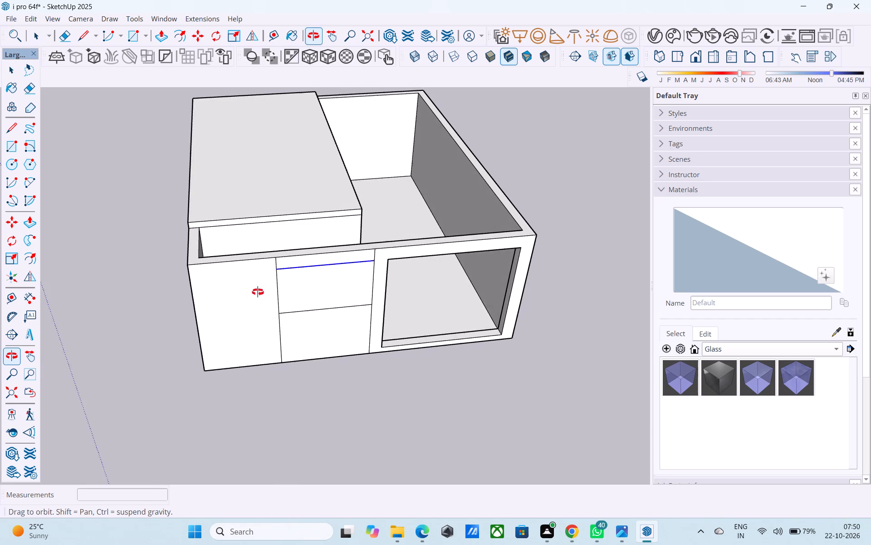
{"action": "middle_click_drag", "start_coordinate": [258, 292], "coordinate": [251, 288]}
{"action": "scroll", "coordinate": [254, 280], "scroll_direction": "up", "scroll_amount": 1}
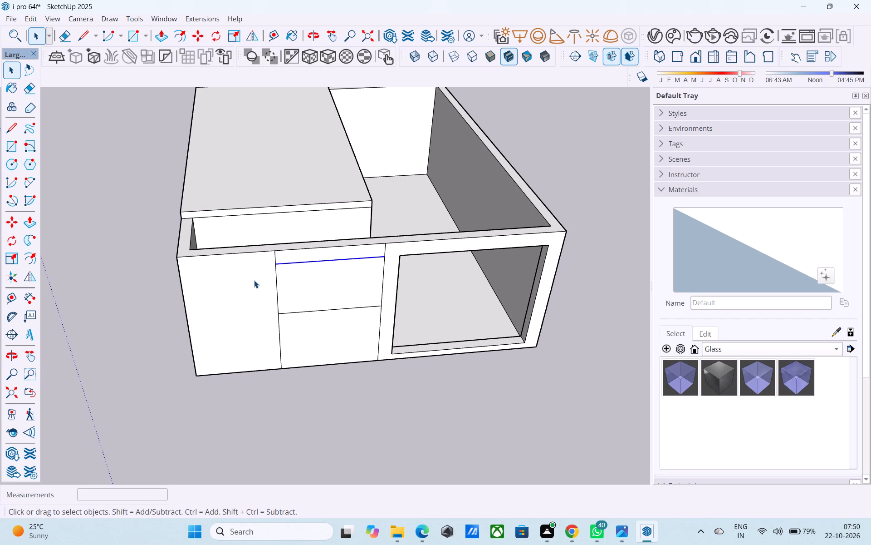
Push/Pull the roof slab's front face forward until it is flush with the front wall's outer face.
{"action": "middle_click_drag", "start_coordinate": [254, 280], "coordinate": [276, 374]}
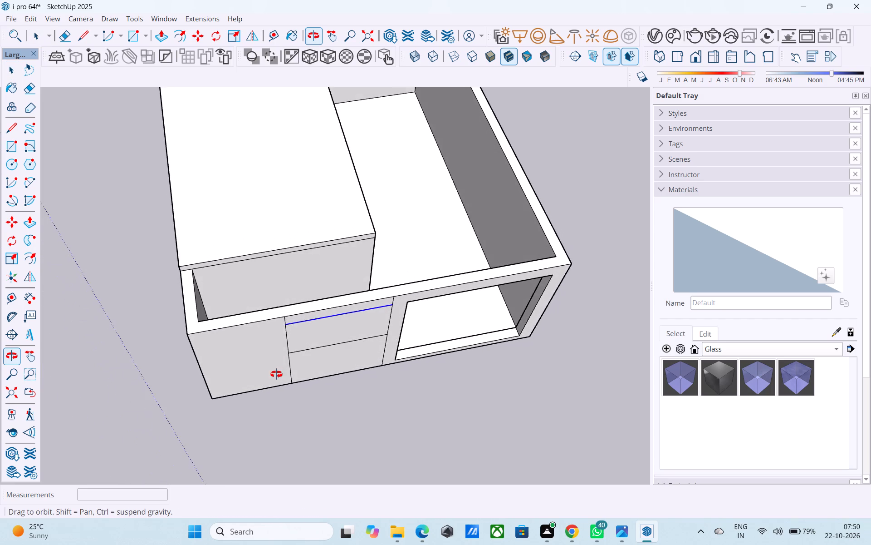
{"action": "middle_click_drag", "start_coordinate": [276, 374], "coordinate": [319, 350]}
{"action": "scroll", "coordinate": [229, 279], "scroll_direction": "up", "scroll_amount": 5}
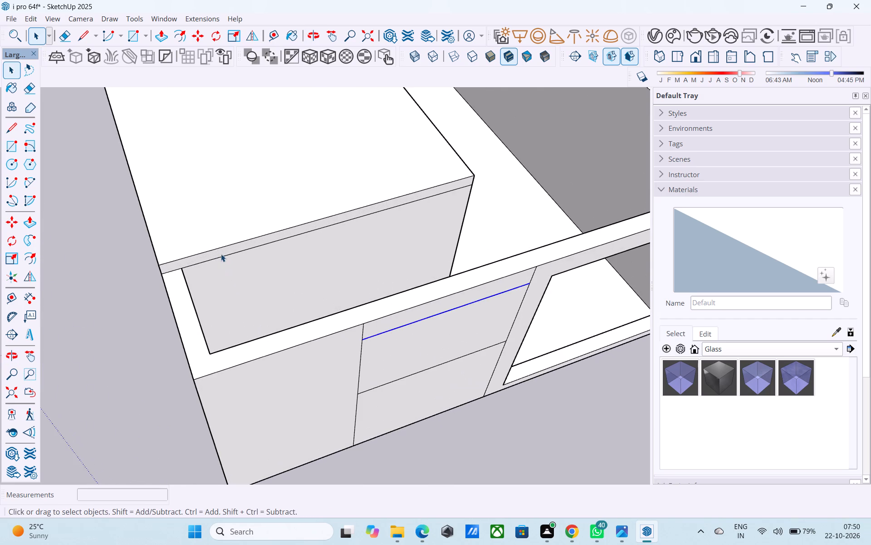
{"action": "left_click", "coordinate": [221, 254]}
{"action": "key", "text": "p"}
{"action": "left_click", "coordinate": [220, 253]}
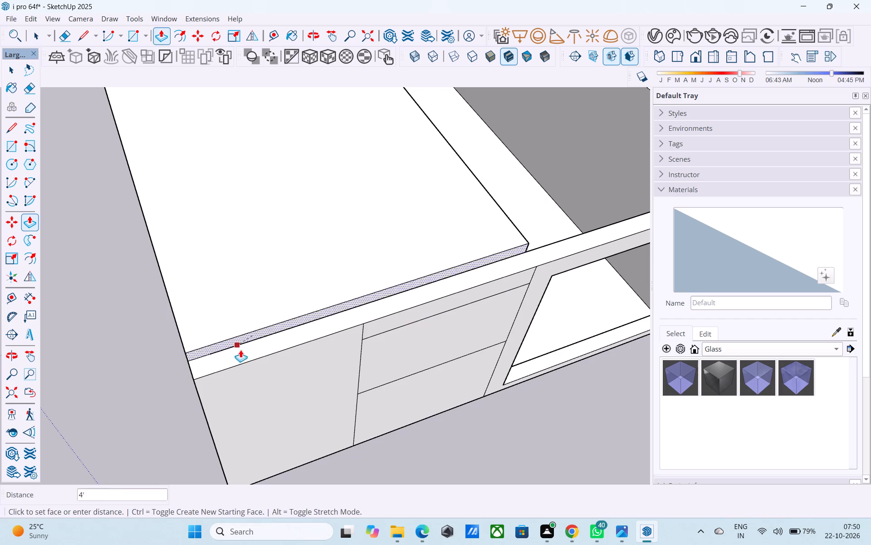
{"action": "left_click", "coordinate": [246, 363]}
{"action": "middle_click_drag", "start_coordinate": [245, 360], "coordinate": [168, 228]}
{"action": "scroll", "coordinate": [152, 216], "scroll_direction": "down", "scroll_amount": 7}
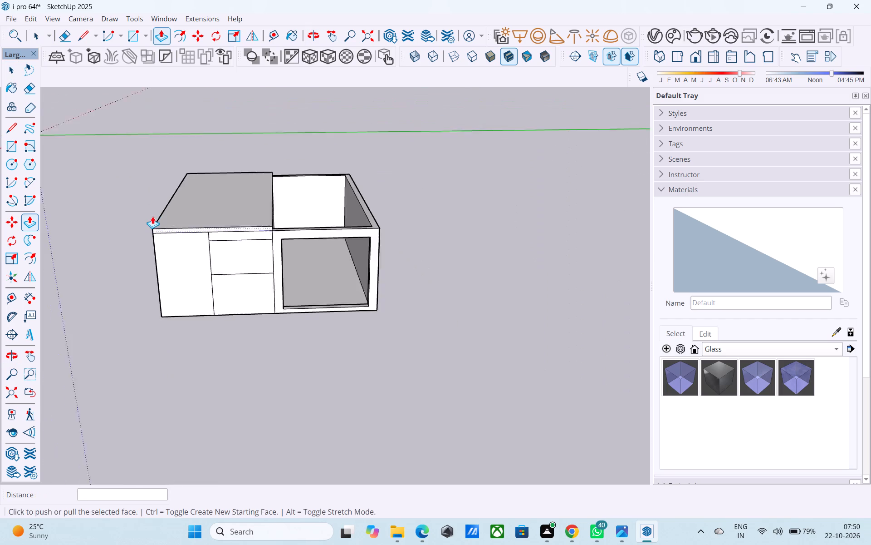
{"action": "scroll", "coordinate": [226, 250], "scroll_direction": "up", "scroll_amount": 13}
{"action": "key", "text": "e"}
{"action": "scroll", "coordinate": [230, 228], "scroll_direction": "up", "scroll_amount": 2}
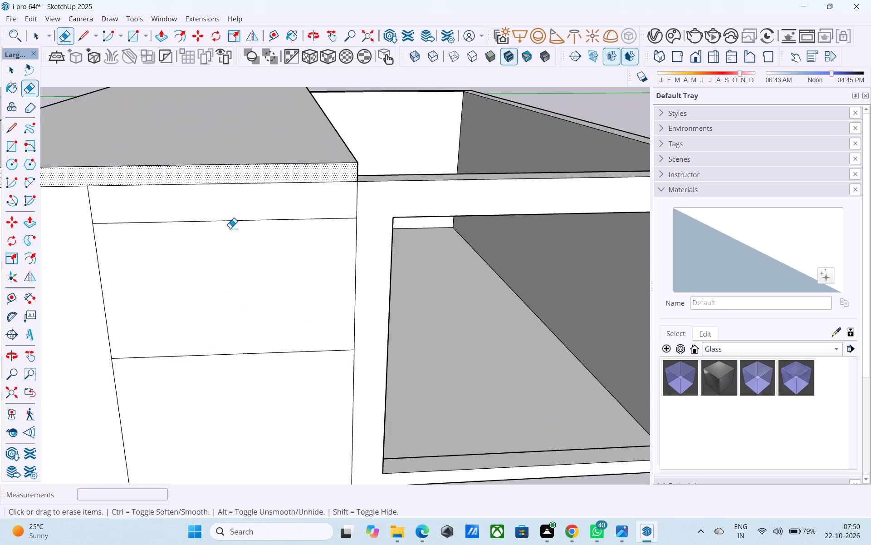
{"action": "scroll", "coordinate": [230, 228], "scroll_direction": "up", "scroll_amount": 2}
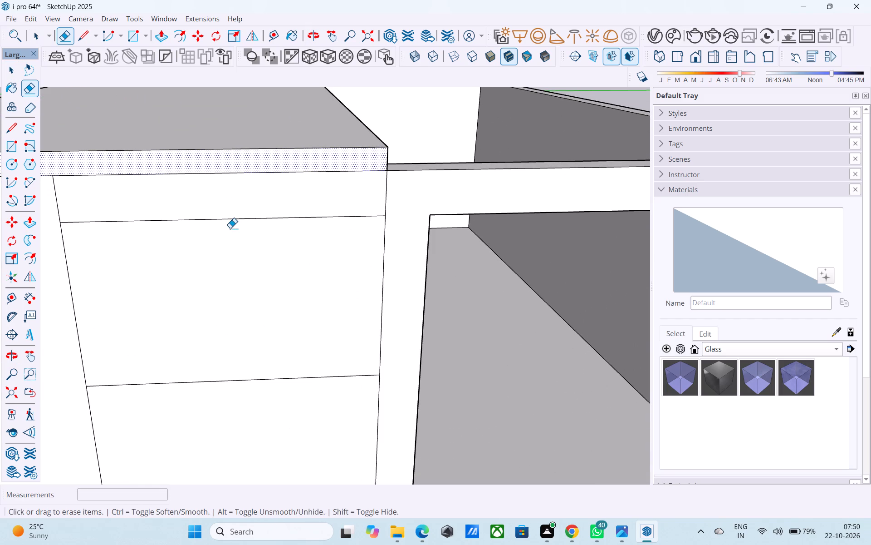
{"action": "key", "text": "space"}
Push/Pull the roof slab's side face 12' across the larger room to the outer face of the side wall.
{"action": "scroll", "coordinate": [230, 228], "scroll_direction": "down", "scroll_amount": 6}
{"action": "middle_click_drag", "start_coordinate": [297, 232], "coordinate": [146, 240]}
{"action": "middle_click_drag", "start_coordinate": [339, 207], "coordinate": [218, 208]}
{"action": "scroll", "coordinate": [359, 165], "scroll_direction": "up", "scroll_amount": 4}
{"action": "left_click", "coordinate": [358, 165]}
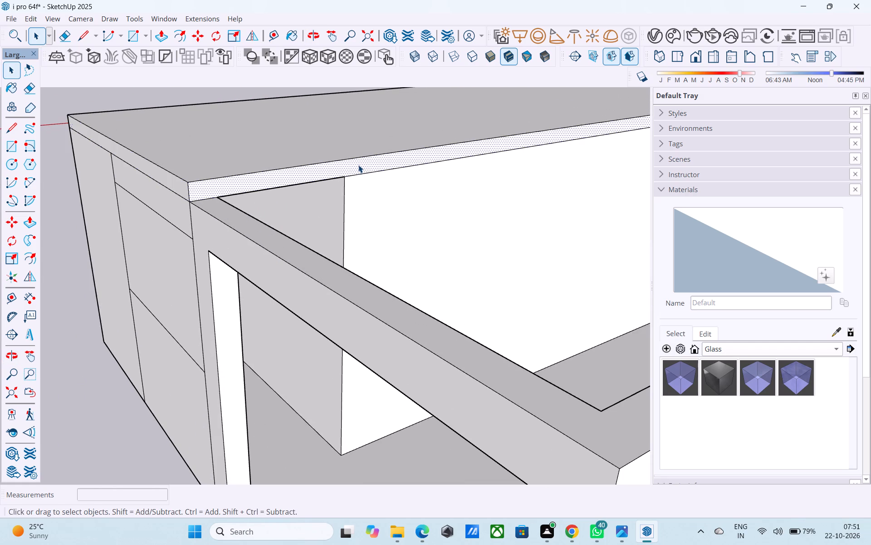
{"action": "key", "text": "p"}
{"action": "left_click", "coordinate": [358, 165]}
{"action": "scroll", "coordinate": [361, 169], "scroll_direction": "down", "scroll_amount": 7}
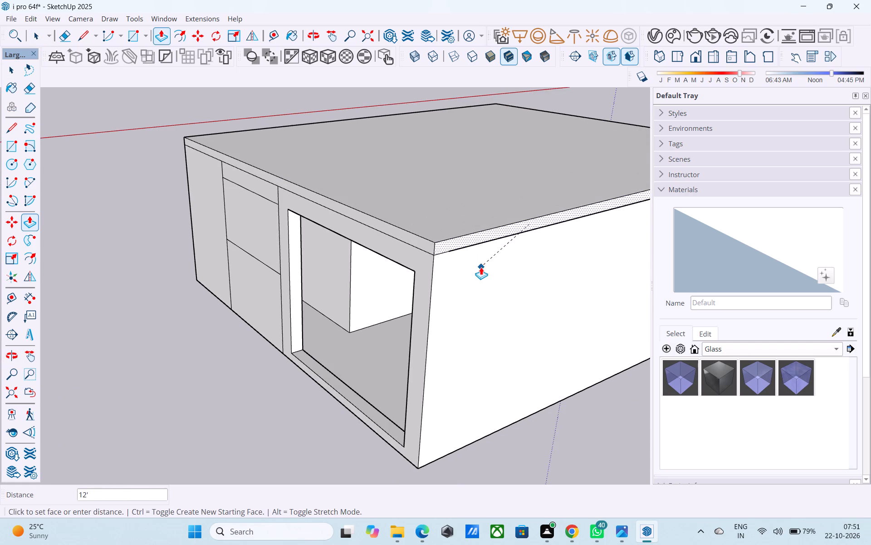
{"action": "left_click", "coordinate": [481, 267]}
{"action": "middle_click_drag", "start_coordinate": [436, 266], "coordinate": [672, 248]}
{"action": "scroll", "coordinate": [653, 236], "scroll_direction": "down", "scroll_amount": 6}
{"action": "scroll", "coordinate": [440, 255], "scroll_direction": "up", "scroll_amount": 1}
{"action": "scroll", "coordinate": [347, 263], "scroll_direction": "down", "scroll_amount": 4}
{"action": "middle_click_drag", "start_coordinate": [342, 260], "coordinate": [205, 213]}
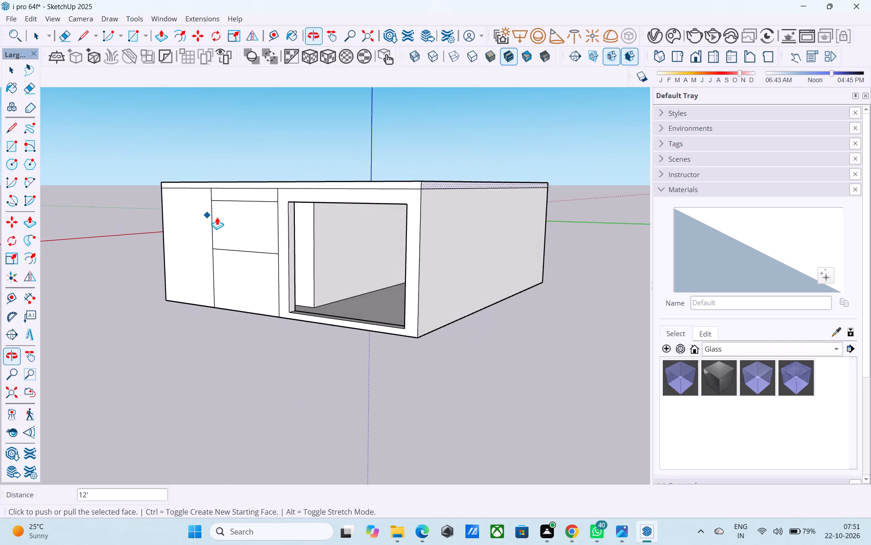
{"action": "middle_click_drag", "start_coordinate": [341, 225], "coordinate": [587, 221]}
{"action": "key", "text": "space"}
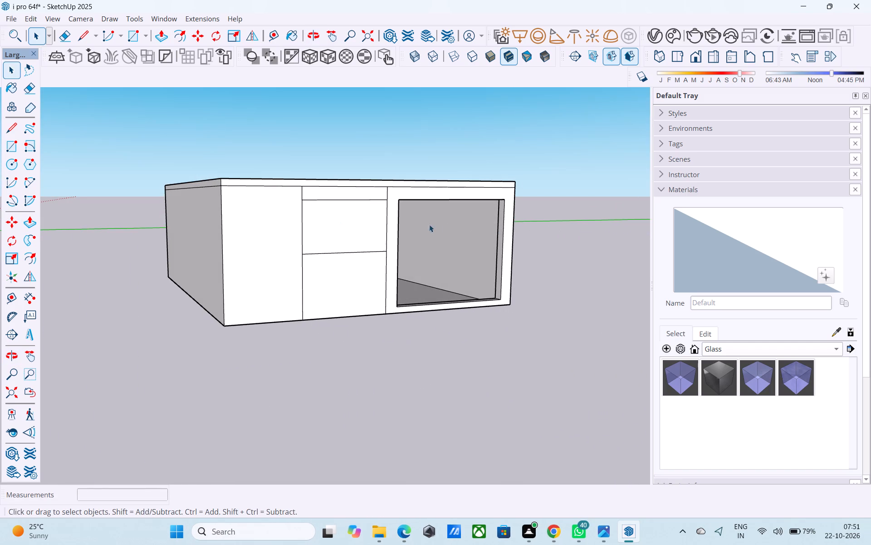
Examine the roof slab's fit over the walls from the front, the side and above.
{"action": "scroll", "coordinate": [237, 276], "scroll_direction": "down", "scroll_amount": 2}
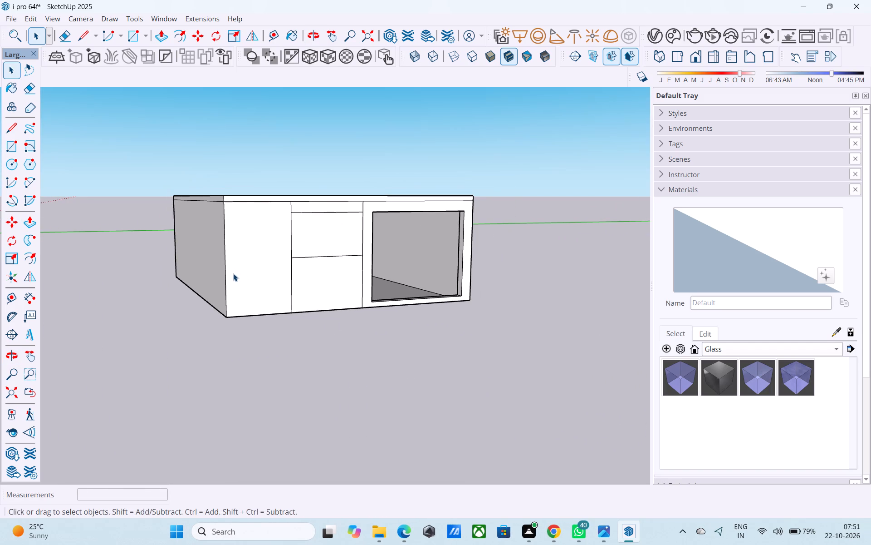
{"action": "scroll", "coordinate": [156, 277], "scroll_direction": "down", "scroll_amount": 1}
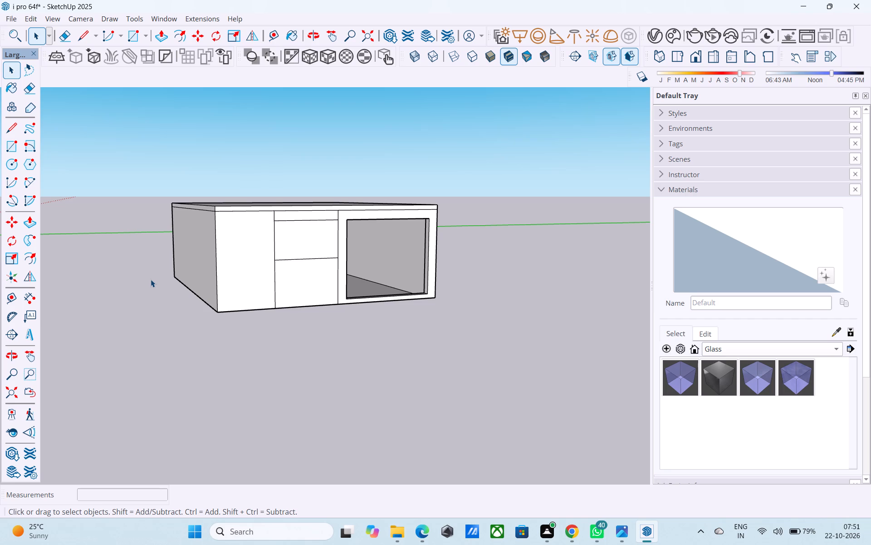
{"action": "middle_click", "coordinate": [160, 275]}
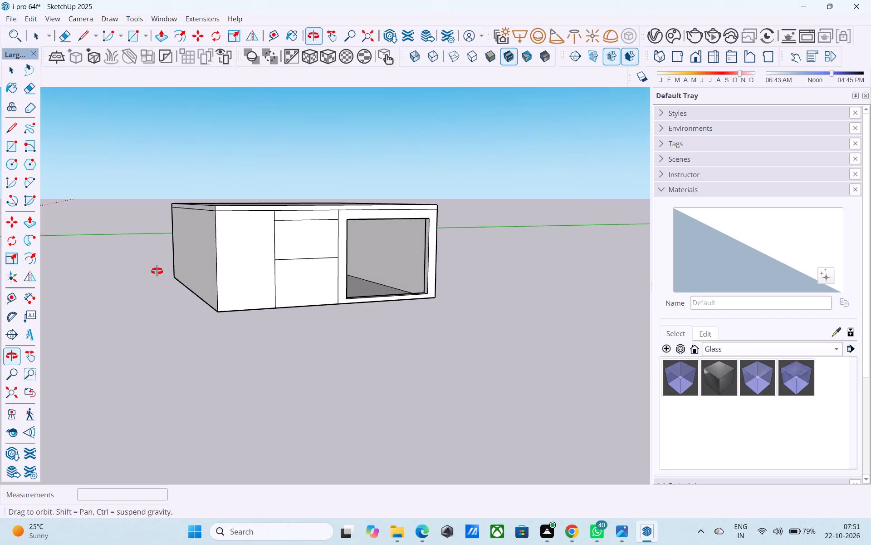
{"action": "middle_click_drag", "start_coordinate": [316, 250], "coordinate": [220, 299]}
{"action": "scroll", "coordinate": [328, 242], "scroll_direction": "up", "scroll_amount": 3}
{"action": "scroll", "coordinate": [330, 235], "scroll_direction": "down", "scroll_amount": 4}
{"action": "middle_click_drag", "start_coordinate": [330, 235], "coordinate": [374, 265]}
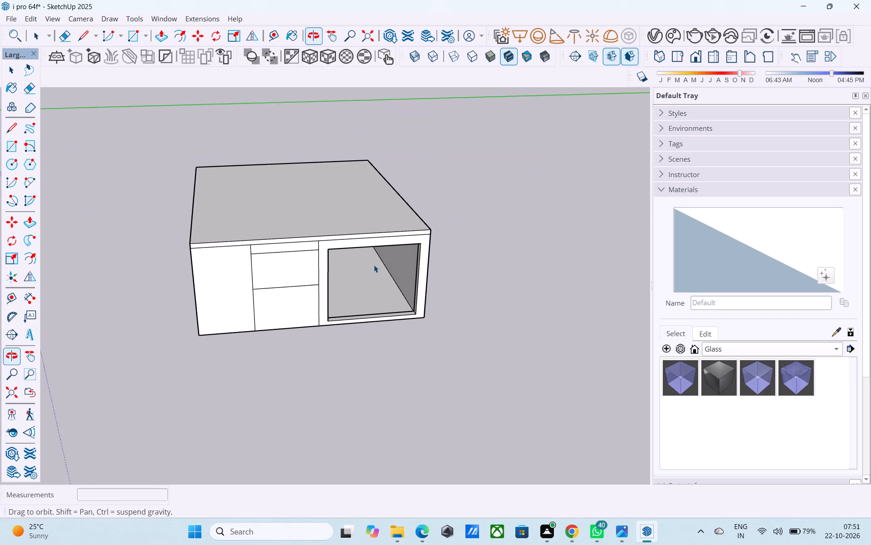
Save the house model.
{"action": "key", "text": "ctrl+s"}
Examine the house from several angles, checking the front opening, the side wall and the roof slab's edges and corner.
{"action": "middle_click_drag", "start_coordinate": [352, 268], "coordinate": [494, 211]}
{"action": "scroll", "coordinate": [495, 211], "scroll_direction": "down", "scroll_amount": 3}
{"action": "middle_click_drag", "start_coordinate": [495, 213], "coordinate": [352, 175]}
{"action": "scroll", "coordinate": [322, 167], "scroll_direction": "up", "scroll_amount": 3}
{"action": "middle_click_drag", "start_coordinate": [356, 184], "coordinate": [288, 184]}
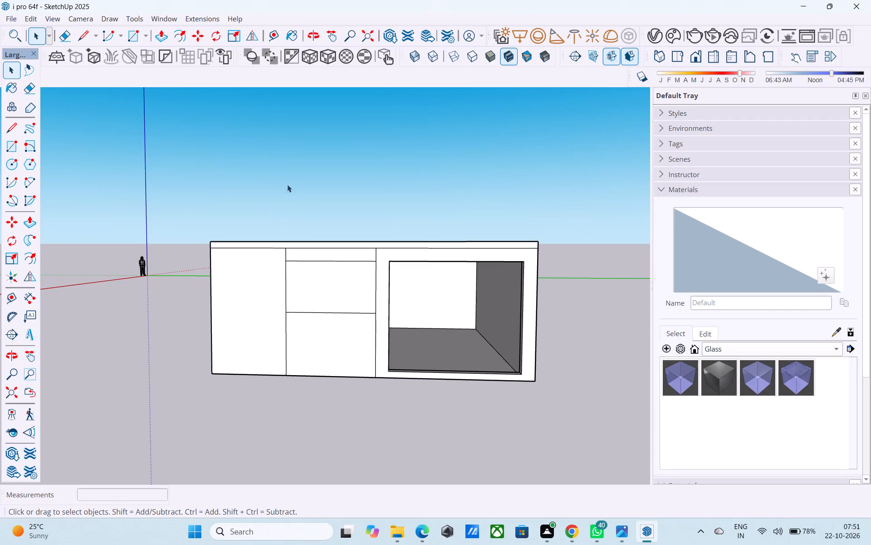
{"action": "middle_click_drag", "start_coordinate": [287, 186], "coordinate": [266, 198]}
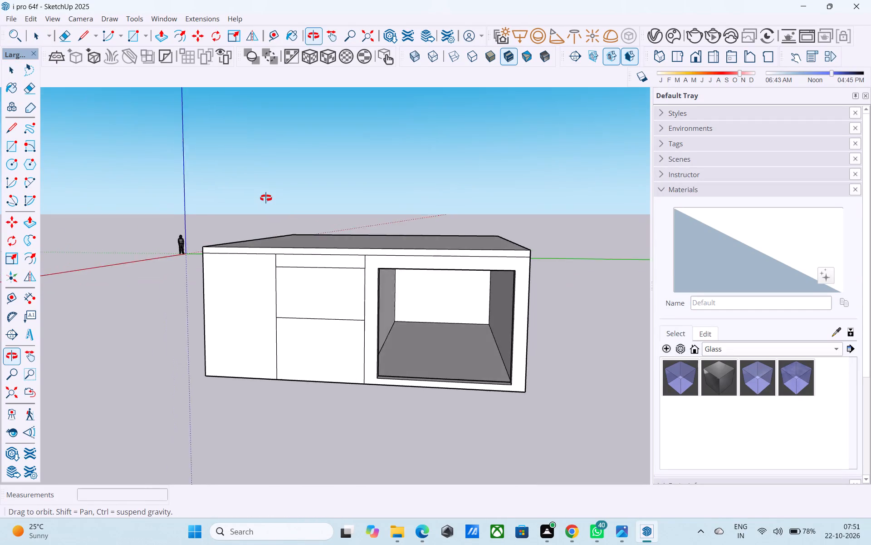
{"action": "middle_click_drag", "start_coordinate": [266, 198], "coordinate": [274, 203]}
{"action": "middle_click_drag", "start_coordinate": [310, 232], "coordinate": [218, 253]}
{"action": "middle_click_drag", "start_coordinate": [343, 228], "coordinate": [285, 211]}
{"action": "scroll", "coordinate": [281, 205], "scroll_direction": "down", "scroll_amount": 5}
{"action": "middle_click_drag", "start_coordinate": [281, 205], "coordinate": [287, 233]}
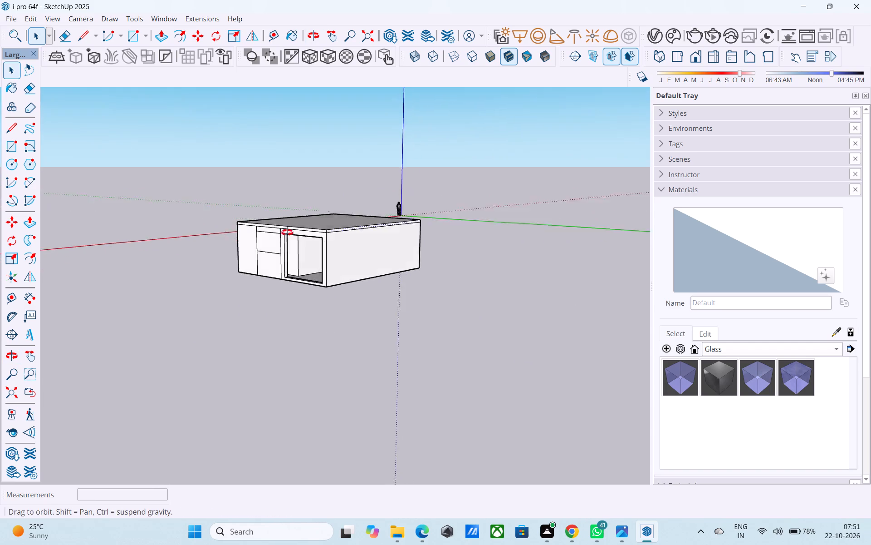
{"action": "middle_click_drag", "start_coordinate": [287, 233], "coordinate": [298, 290]}
{"action": "scroll", "coordinate": [294, 280], "scroll_direction": "up", "scroll_amount": 3}
{"action": "scroll", "coordinate": [294, 280], "scroll_direction": "down", "scroll_amount": 1}
{"action": "scroll", "coordinate": [294, 280], "scroll_direction": "up", "scroll_amount": 3}
{"action": "middle_click_drag", "start_coordinate": [293, 277], "coordinate": [347, 242]}
{"action": "scroll", "coordinate": [449, 217], "scroll_direction": "up", "scroll_amount": 2}
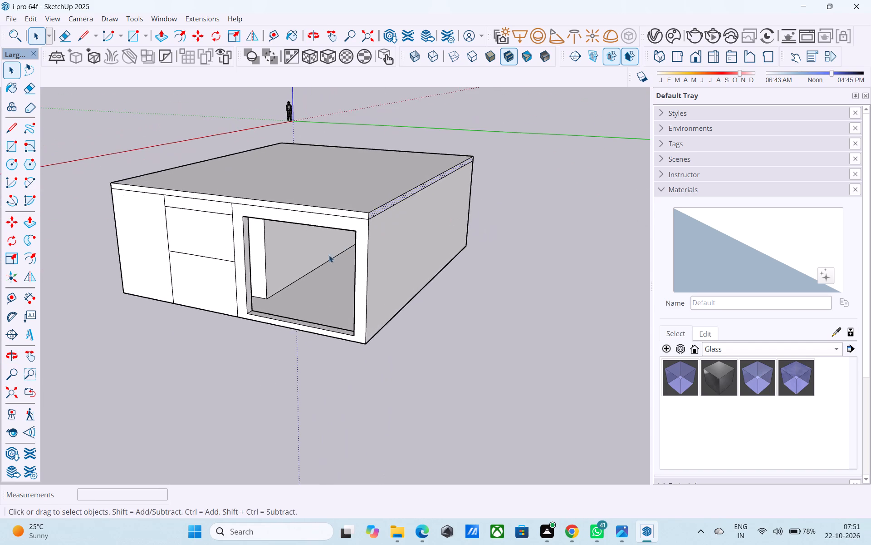
{"action": "scroll", "coordinate": [273, 356], "scroll_direction": "down", "scroll_amount": 5}
{"action": "scroll", "coordinate": [317, 153], "scroll_direction": "up", "scroll_amount": 5}
{"action": "middle_click_drag", "start_coordinate": [289, 174], "coordinate": [310, 122]}
{"action": "scroll", "coordinate": [303, 131], "scroll_direction": "down", "scroll_amount": 3}
{"action": "middle_click_drag", "start_coordinate": [302, 144], "coordinate": [314, 107]}
{"action": "scroll", "coordinate": [305, 152], "scroll_direction": "up", "scroll_amount": 1}
{"action": "middle_click_drag", "start_coordinate": [318, 132], "coordinate": [274, 126]}
{"action": "scroll", "coordinate": [358, 137], "scroll_direction": "up", "scroll_amount": 1}
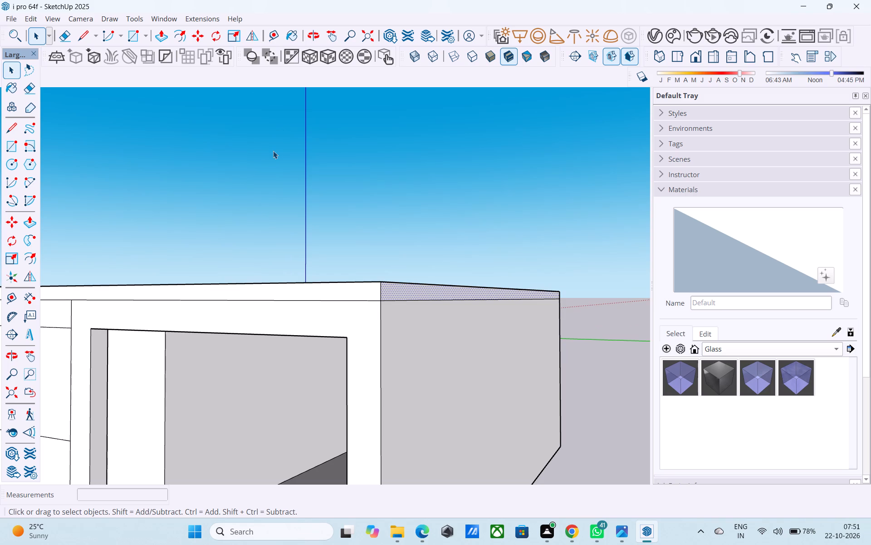
Save the house model again.
{"action": "key", "text": "ctrl+s"}
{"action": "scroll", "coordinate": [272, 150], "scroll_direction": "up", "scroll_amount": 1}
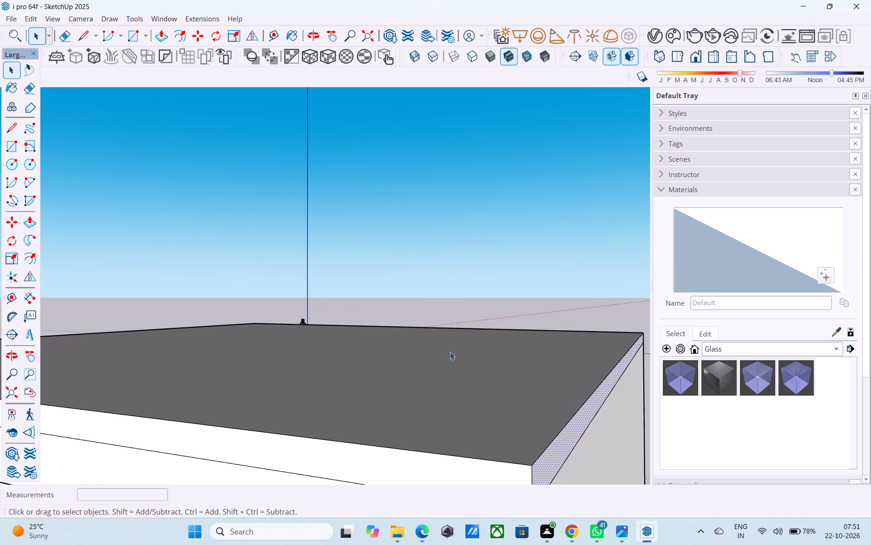
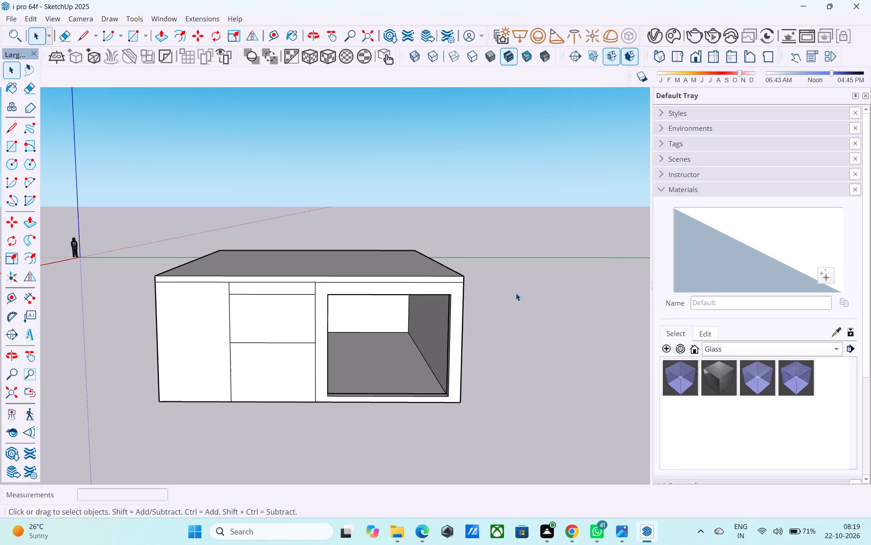
Draw a 6" vertical line down from the inner wall corner on the underside, at the front end of the divided wall.
{"action": "scroll", "coordinate": [516, 293], "scroll_direction": "up", "scroll_amount": 1}
{"action": "middle_click_drag", "start_coordinate": [459, 303], "coordinate": [447, 333]}
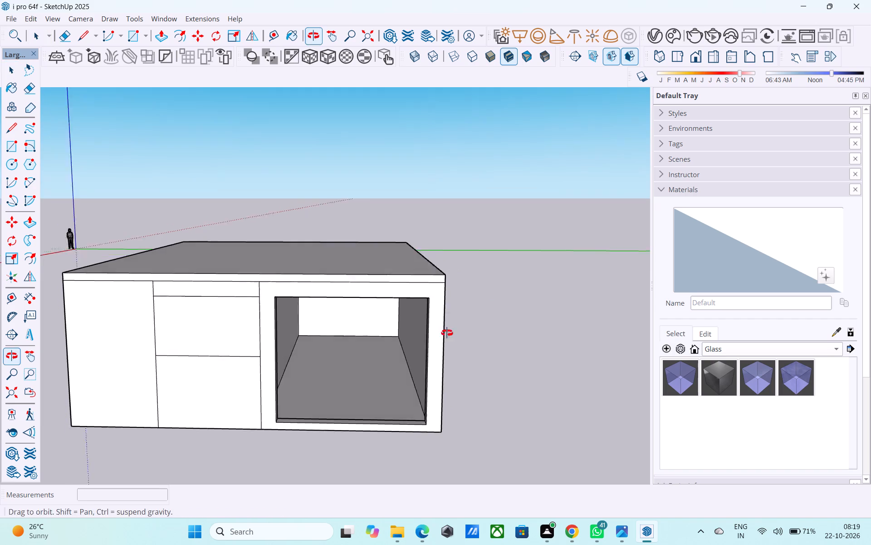
{"action": "middle_click_drag", "start_coordinate": [447, 333], "coordinate": [445, 343]}
{"action": "middle_click_drag", "start_coordinate": [431, 372], "coordinate": [553, 271]}
{"action": "scroll", "coordinate": [576, 292], "scroll_direction": "down", "scroll_amount": 4}
{"action": "middle_click_drag", "start_coordinate": [427, 366], "coordinate": [251, 346]}
{"action": "scroll", "coordinate": [284, 268], "scroll_direction": "up", "scroll_amount": 4}
{"action": "scroll", "coordinate": [344, 281], "scroll_direction": "up", "scroll_amount": 2}
{"action": "scroll", "coordinate": [350, 292], "scroll_direction": "down", "scroll_amount": 3}
{"action": "middle_click_drag", "start_coordinate": [361, 323], "coordinate": [406, 239]}
{"action": "scroll", "coordinate": [361, 323], "scroll_direction": "up", "scroll_amount": 1}
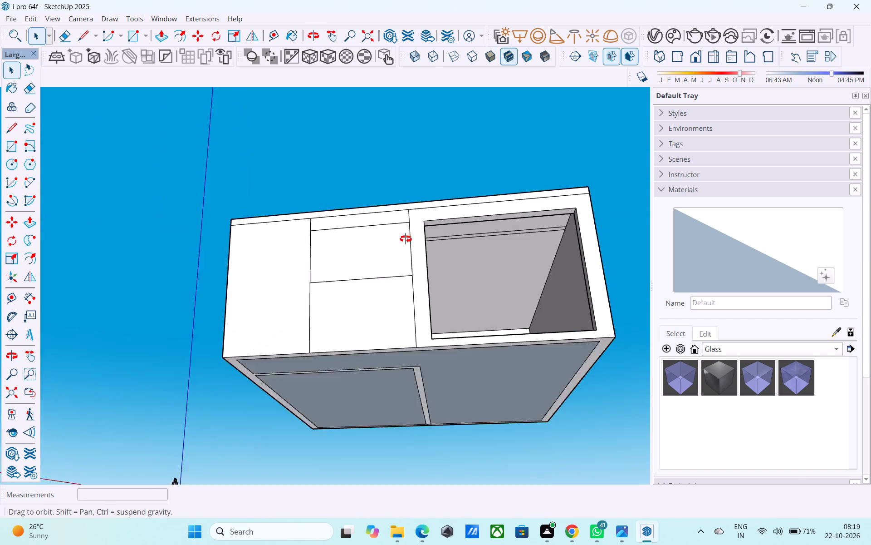
{"action": "middle_click_drag", "start_coordinate": [406, 239], "coordinate": [403, 226]}
{"action": "scroll", "coordinate": [373, 348], "scroll_direction": "up", "scroll_amount": 1}
{"action": "scroll", "coordinate": [467, 413], "scroll_direction": "up", "scroll_amount": 1}
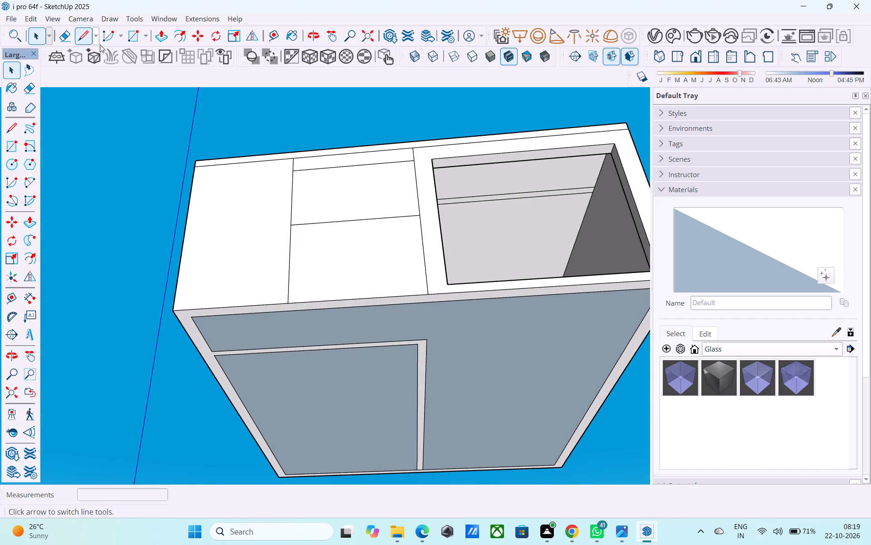
{"action": "left_click", "coordinate": [100, 45]}
{"action": "left_click", "coordinate": [86, 37]}
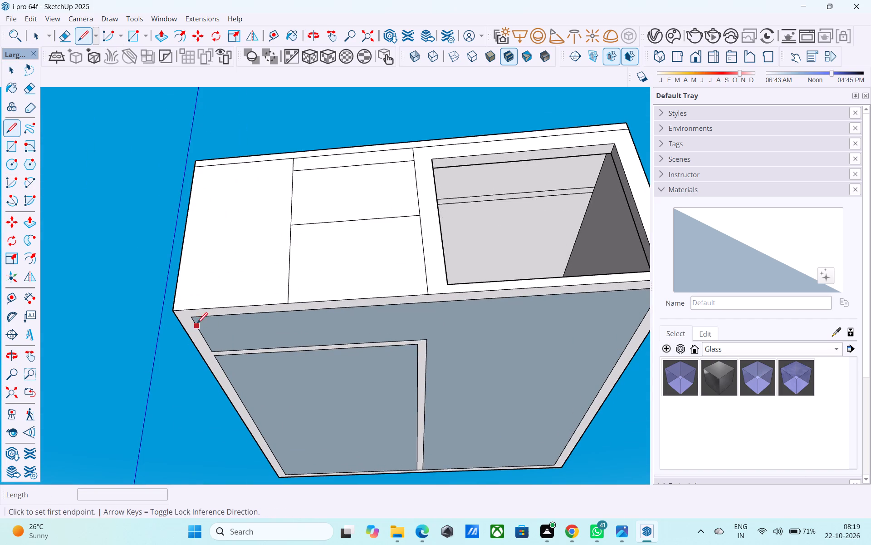
{"action": "left_click", "coordinate": [193, 320]}
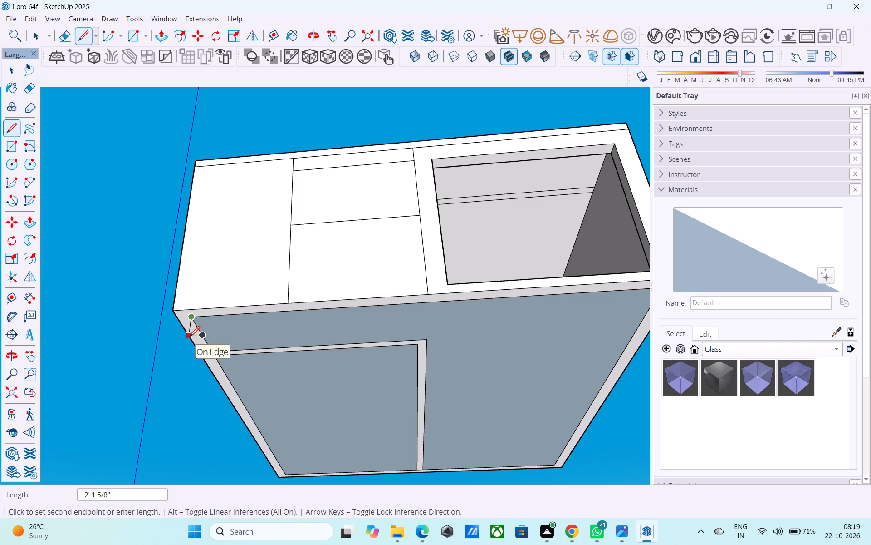
{"action": "scroll", "coordinate": [187, 329], "scroll_direction": "up", "scroll_amount": 4}
{"action": "middle_click_drag", "start_coordinate": [182, 315], "coordinate": [106, 353]}
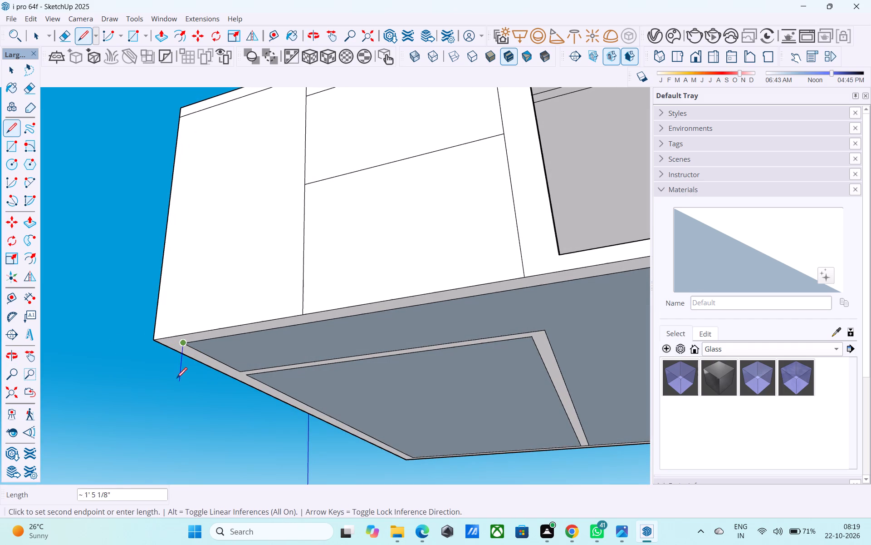
{"action": "type", "text": "6\""}
{"action": "key", "text": "Return"}
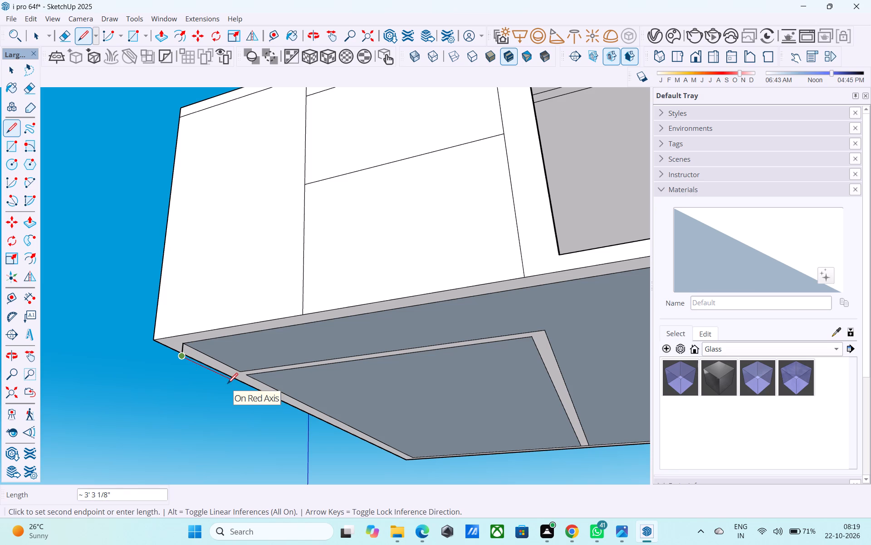
{"action": "middle_click_drag", "start_coordinate": [227, 385], "coordinate": [268, 376]}
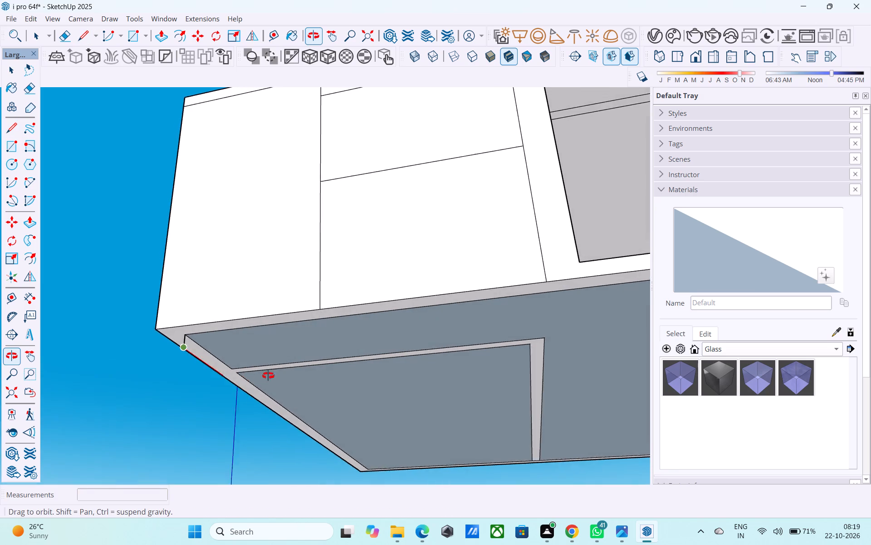
{"action": "middle_click_drag", "start_coordinate": [268, 376], "coordinate": [273, 373]}
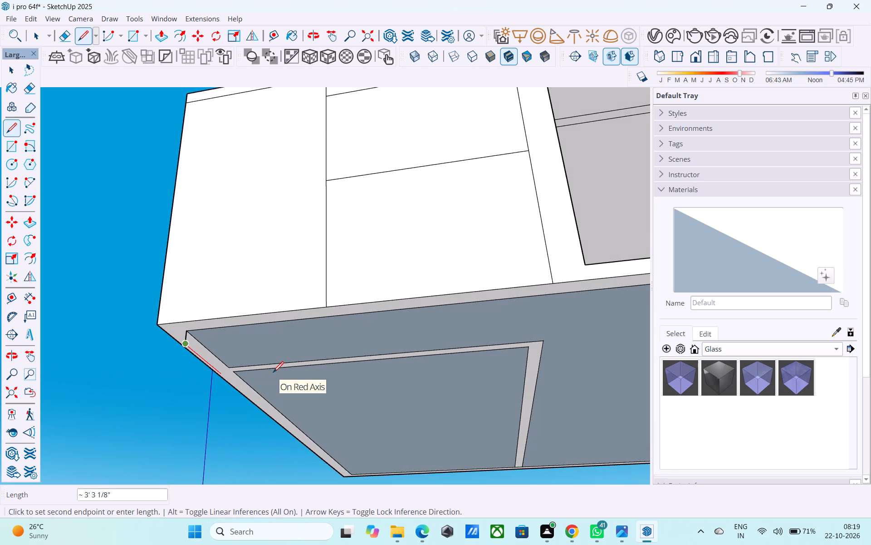
{"action": "middle_click_drag", "start_coordinate": [273, 373], "coordinate": [287, 356]}
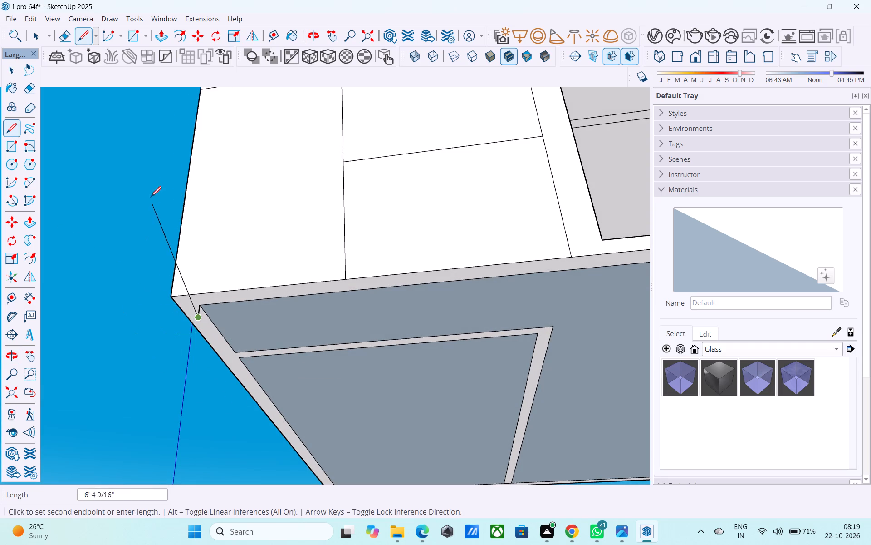
Draw a second 6" vertical line down from the diagonally opposite inner wall corner on the underside.
{"action": "left_click", "coordinate": [81, 34]}
{"action": "scroll", "coordinate": [152, 218], "scroll_direction": "down", "scroll_amount": 5}
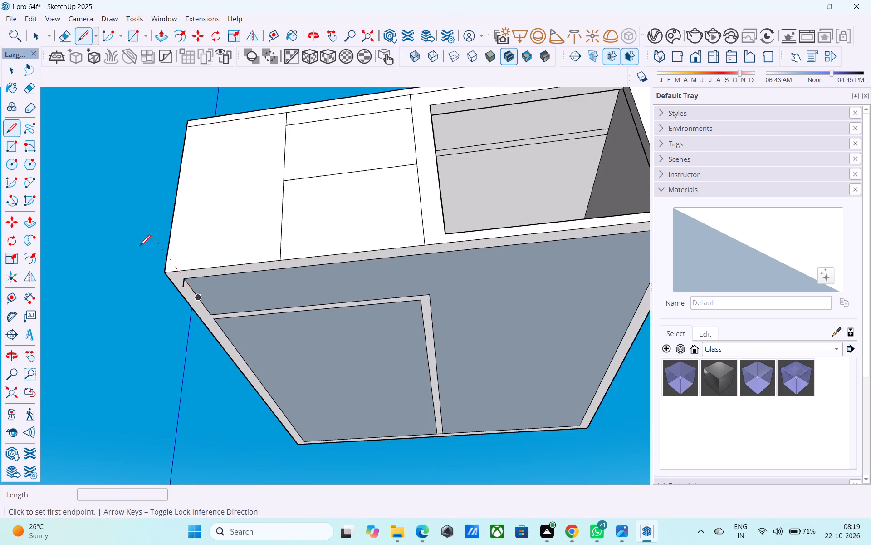
{"action": "scroll", "coordinate": [135, 254], "scroll_direction": "up", "scroll_amount": 1}
{"action": "scroll", "coordinate": [136, 256], "scroll_direction": "down", "scroll_amount": 6}
{"action": "middle_click_drag", "start_coordinate": [370, 356], "coordinate": [129, 312]}
{"action": "middle_click_drag", "start_coordinate": [572, 312], "coordinate": [373, 383]}
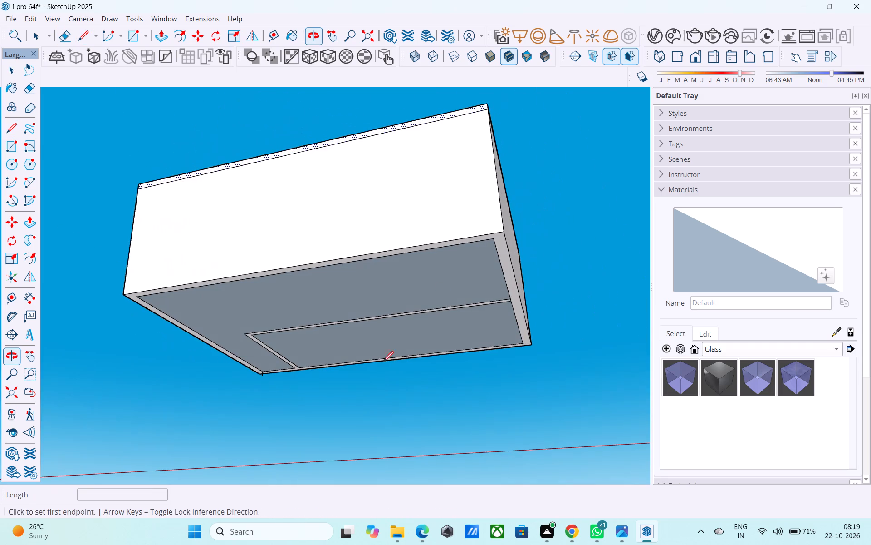
{"action": "left_click", "coordinate": [497, 239]}
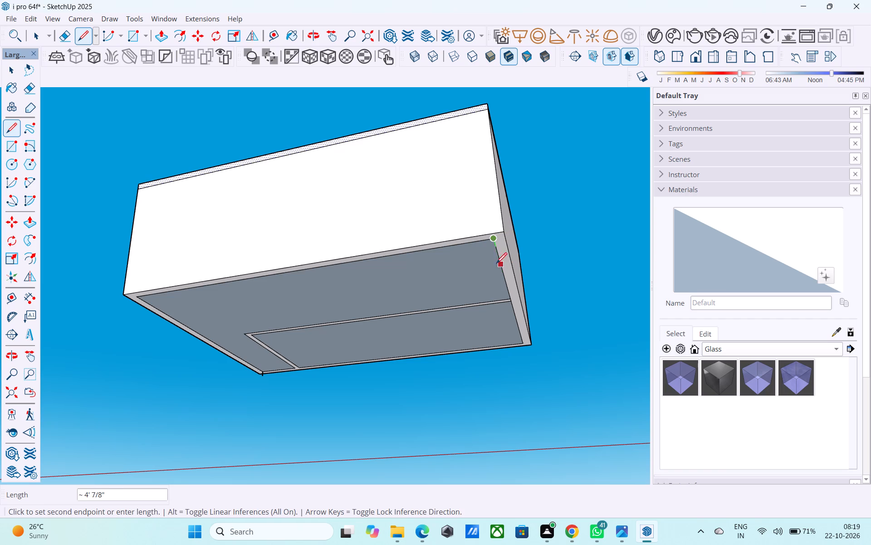
{"action": "middle_click_drag", "start_coordinate": [487, 258], "coordinate": [358, 314]}
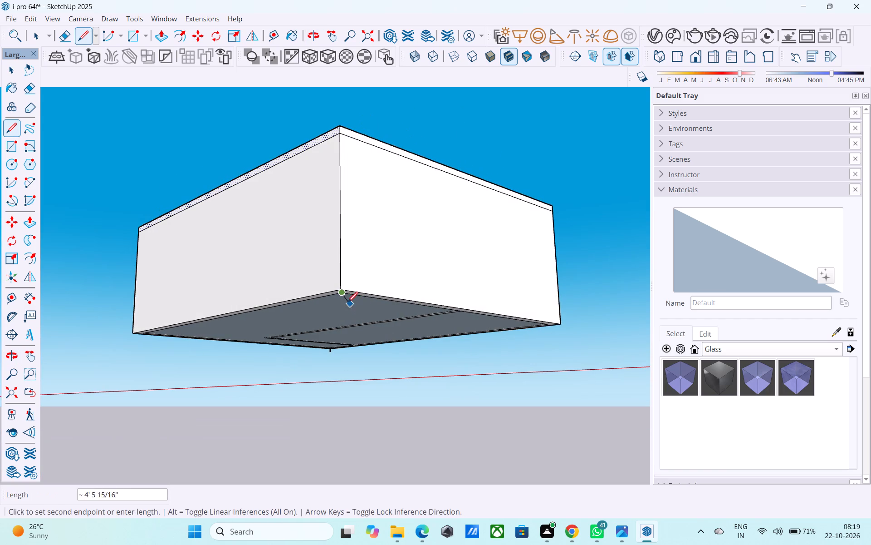
{"action": "middle_click_drag", "start_coordinate": [342, 300], "coordinate": [348, 323]}
{"action": "scroll", "coordinate": [348, 323], "scroll_direction": "up", "scroll_amount": 8}
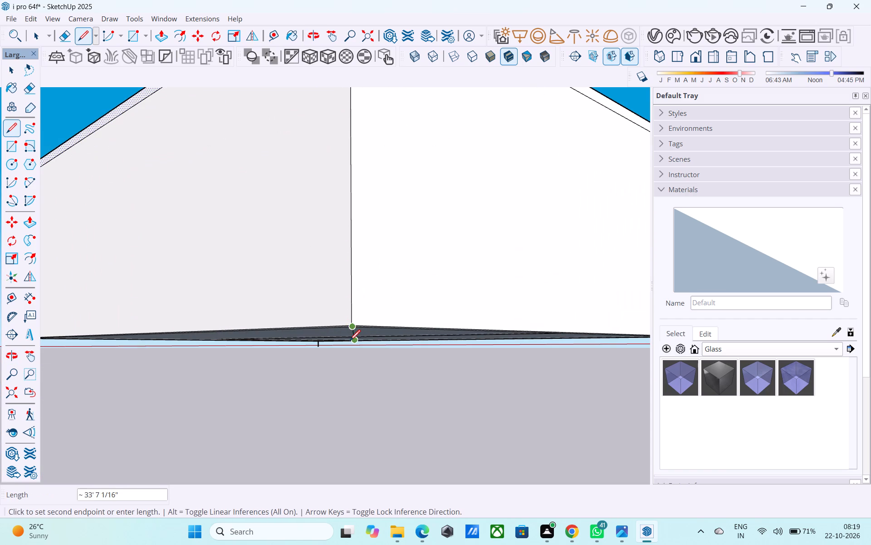
{"action": "scroll", "coordinate": [350, 342], "scroll_direction": "up", "scroll_amount": 3}
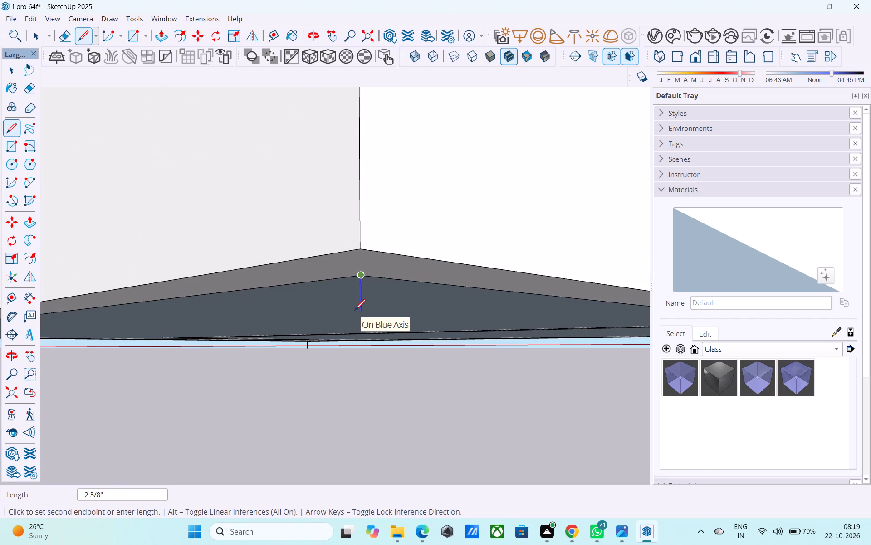
{"action": "type", "text": "6\""}
{"action": "key", "text": "Return"}
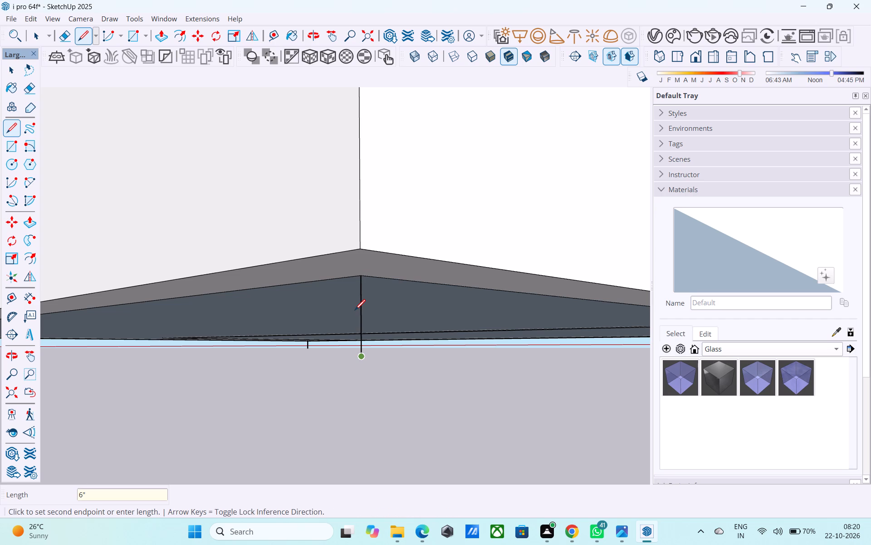
{"action": "key", "text": "space"}
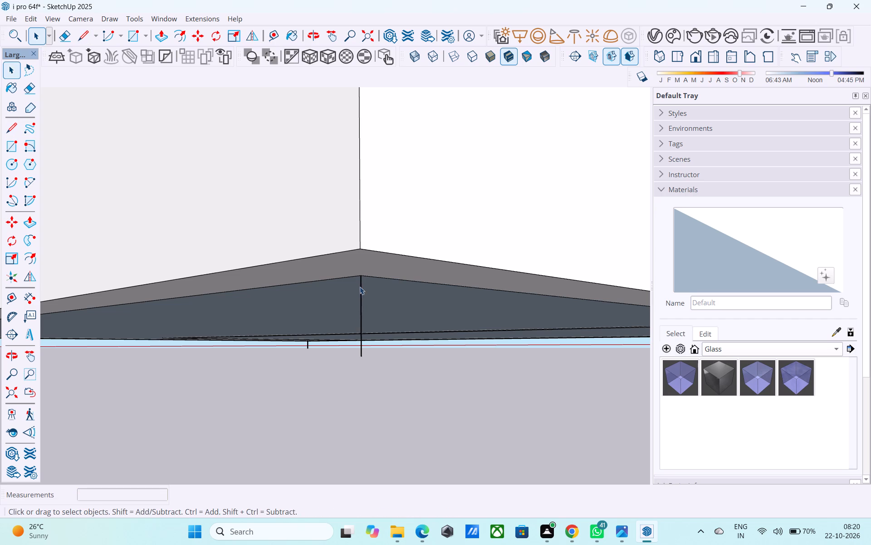
Draw a 28' 6" by 23' 6" rectangle below the house between the lower ends of the two 6" lines.
{"action": "key", "text": "r"}
{"action": "scroll", "coordinate": [313, 365], "scroll_direction": "up", "scroll_amount": 5}
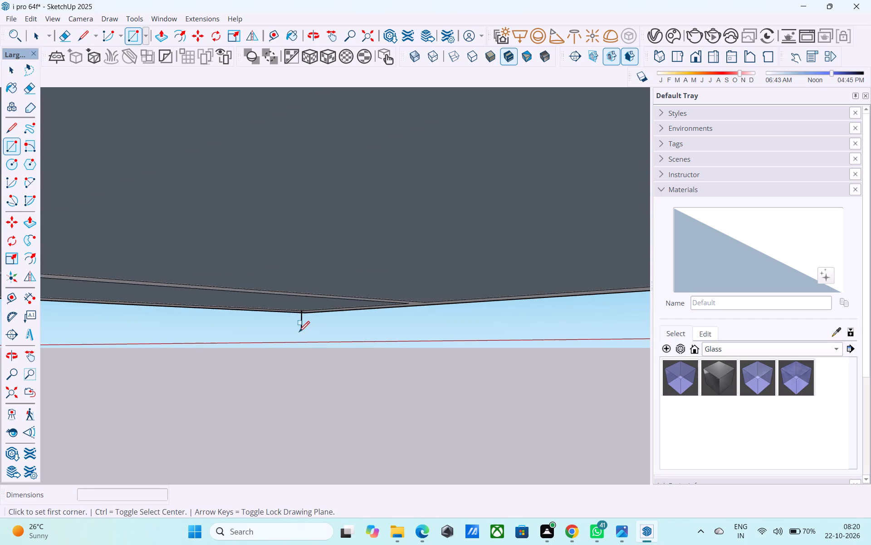
{"action": "left_click", "coordinate": [301, 327]}
{"action": "scroll", "coordinate": [301, 327], "scroll_direction": "down", "scroll_amount": 2}
{"action": "scroll", "coordinate": [301, 327], "scroll_direction": "up", "scroll_amount": 1}
{"action": "scroll", "coordinate": [301, 327], "scroll_direction": "down", "scroll_amount": 11}
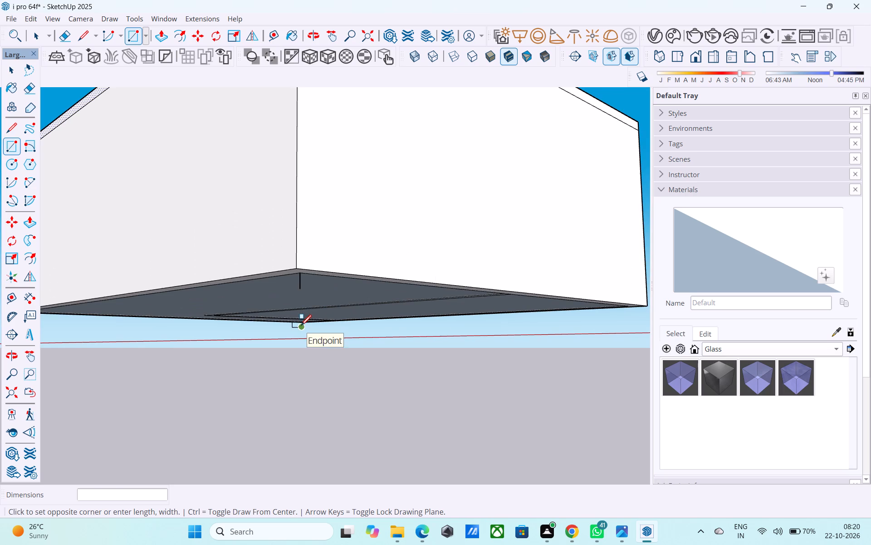
{"action": "left_click", "coordinate": [300, 291]}
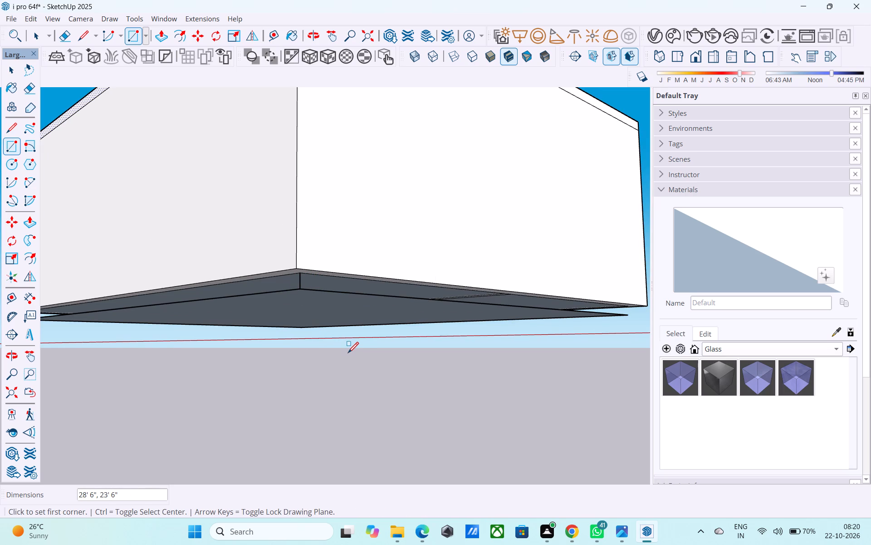
{"action": "scroll", "coordinate": [366, 356], "scroll_direction": "down", "scroll_amount": 1}
{"action": "key", "text": "space"}
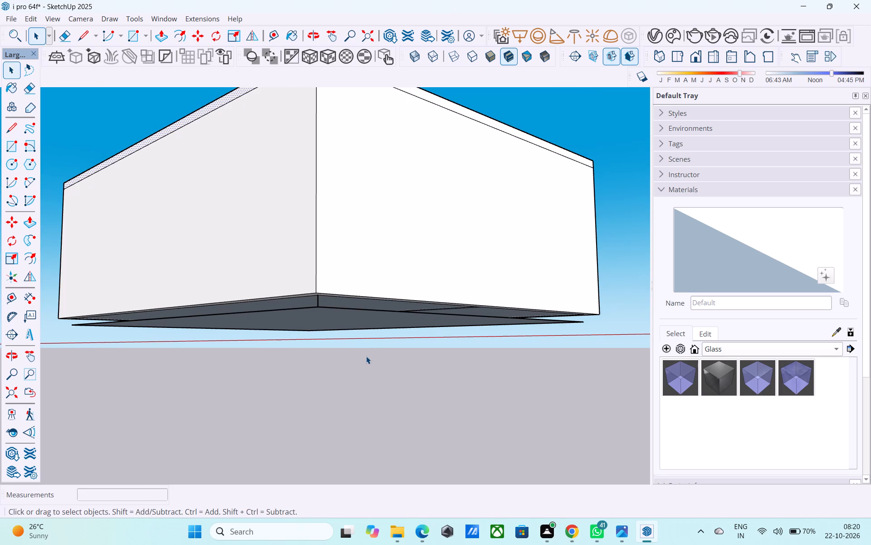
Reverse the face of the new rectangle beneath the house.
{"action": "scroll", "coordinate": [363, 369], "scroll_direction": "down", "scroll_amount": 1}
{"action": "scroll", "coordinate": [335, 444], "scroll_direction": "down", "scroll_amount": 3}
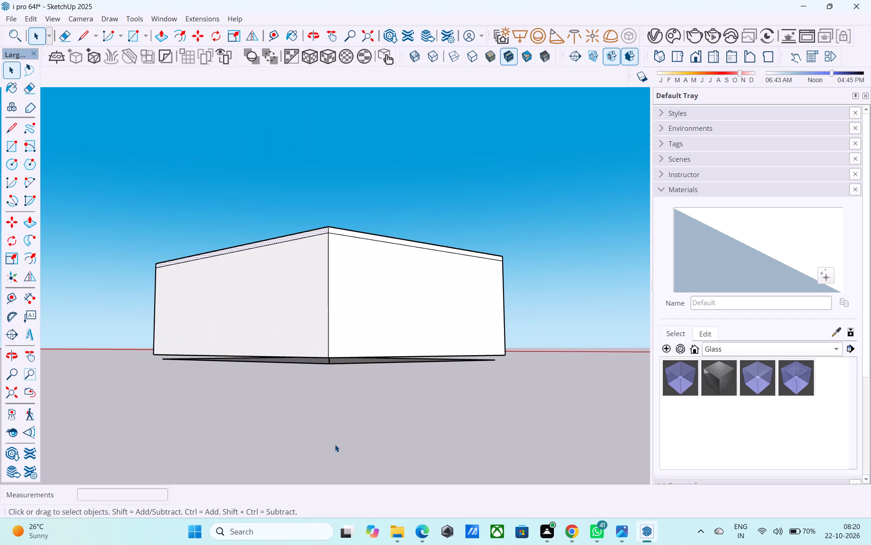
{"action": "middle_click_drag", "start_coordinate": [335, 444], "coordinate": [338, 360]}
{"action": "left_click", "coordinate": [335, 354]}
{"action": "right_click", "coordinate": [335, 353]}
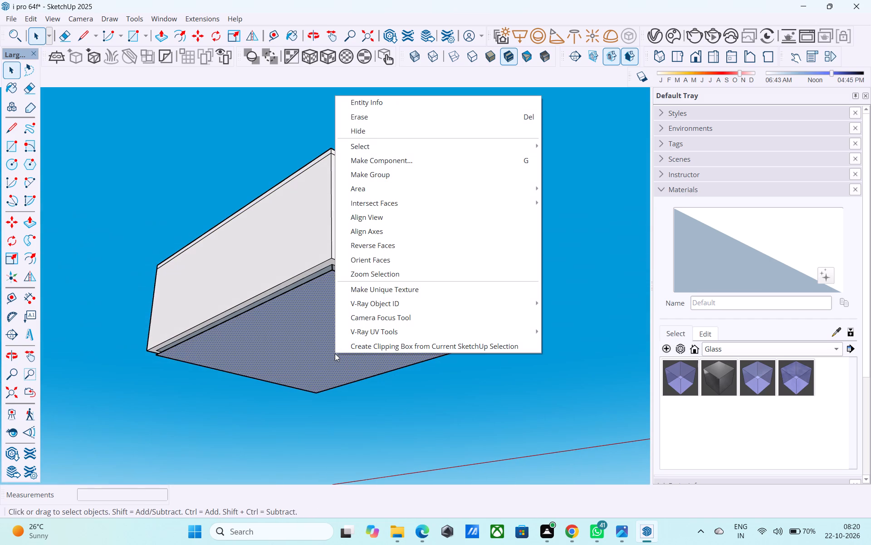
{"action": "left_click", "coordinate": [363, 250]}
Draw a vertical line from the inner wall corner beside the large front opening down to the rectangle's matching corner.
{"action": "middle_click_drag", "start_coordinate": [272, 287], "coordinate": [462, 317]}
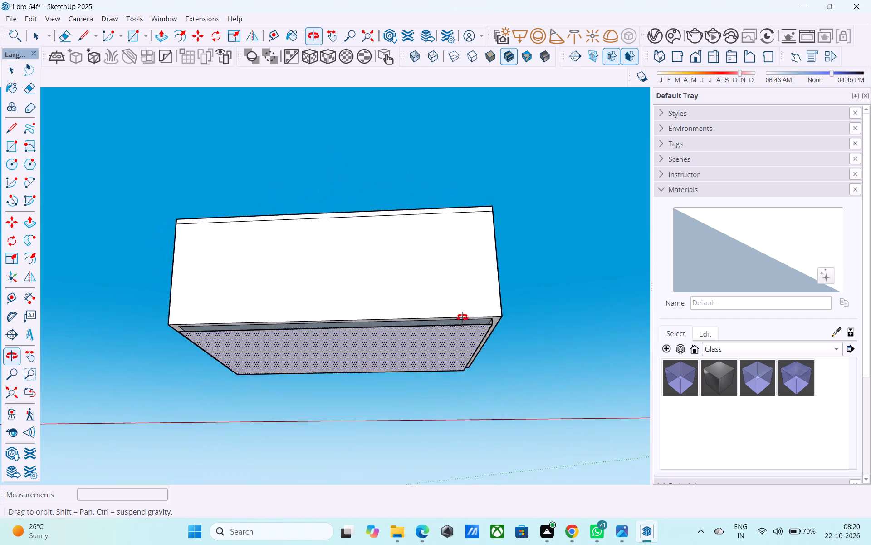
{"action": "middle_click_drag", "start_coordinate": [462, 317], "coordinate": [506, 318]}
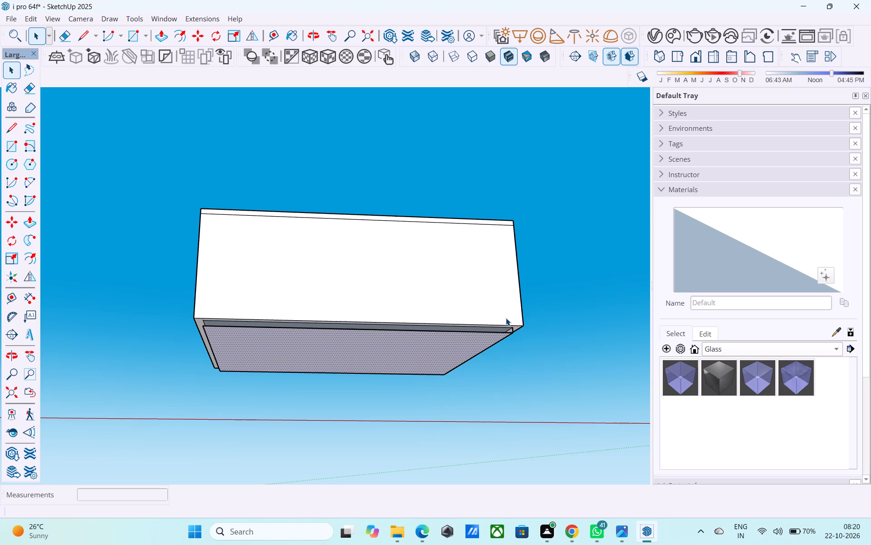
{"action": "scroll", "coordinate": [506, 318], "scroll_direction": "up", "scroll_amount": 1}
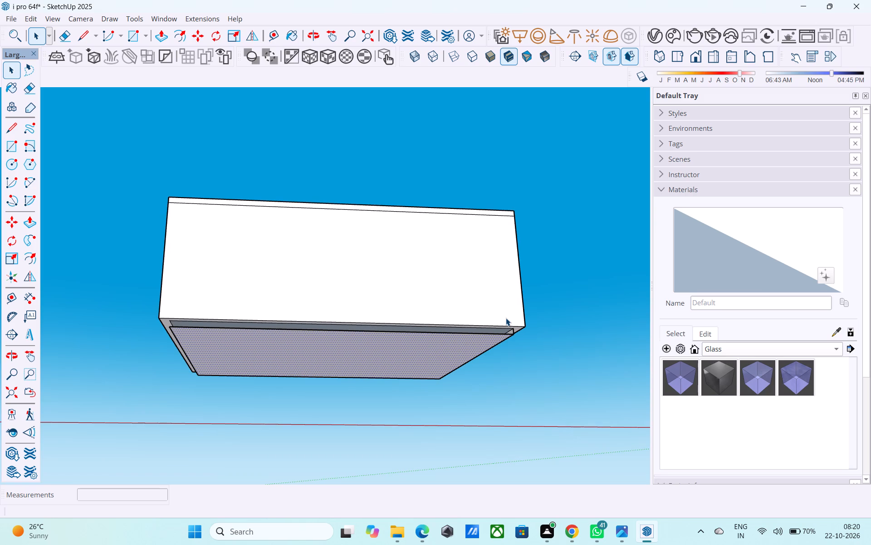
{"action": "scroll", "coordinate": [506, 318], "scroll_direction": "down", "scroll_amount": 4}
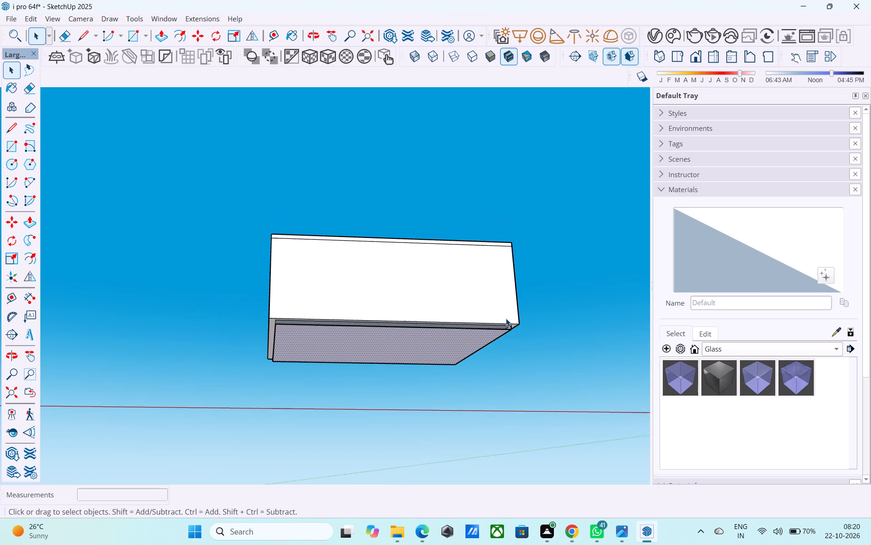
{"action": "scroll", "coordinate": [235, 323], "scroll_direction": "up", "scroll_amount": 1}
{"action": "key", "text": "l"}
{"action": "scroll", "coordinate": [235, 323], "scroll_direction": "up", "scroll_amount": 8}
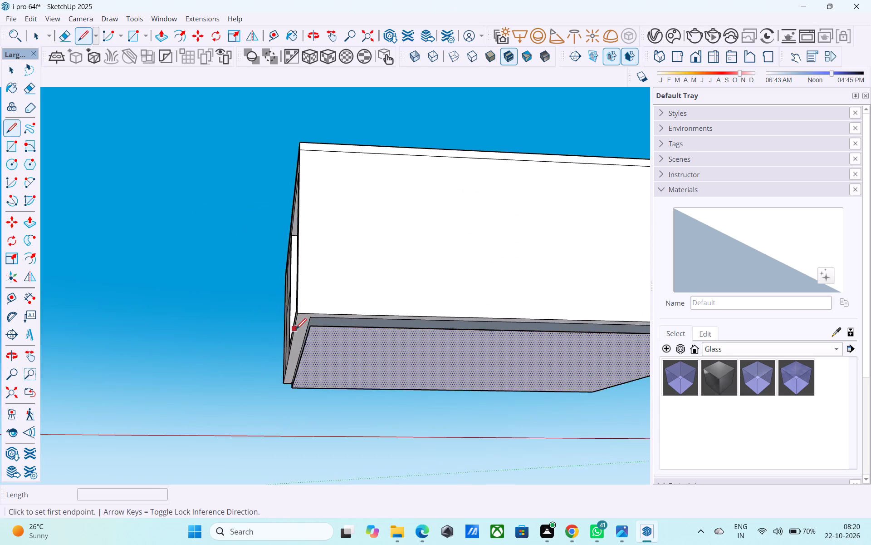
{"action": "scroll", "coordinate": [296, 330], "scroll_direction": "up", "scroll_amount": 6}
{"action": "left_click", "coordinate": [333, 297]}
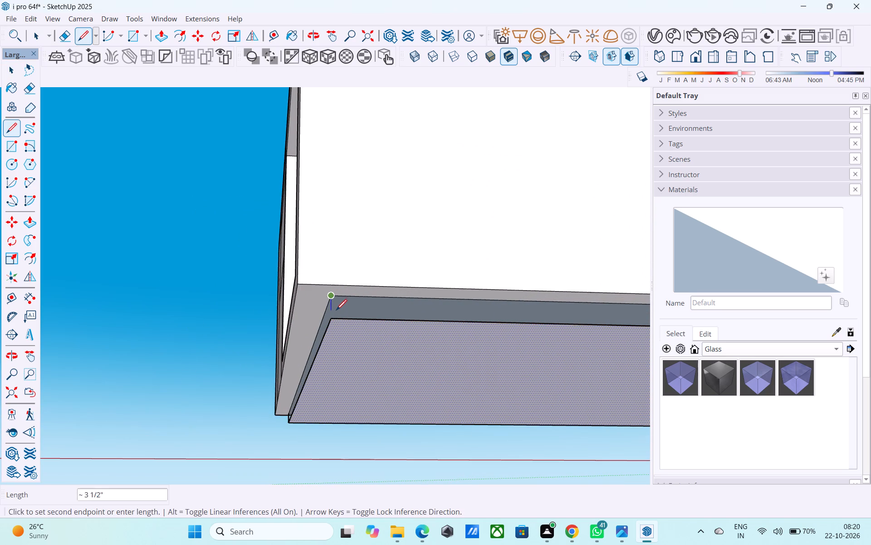
{"action": "left_click", "coordinate": [332, 317]}
{"action": "scroll", "coordinate": [327, 321], "scroll_direction": "down", "scroll_amount": 14}
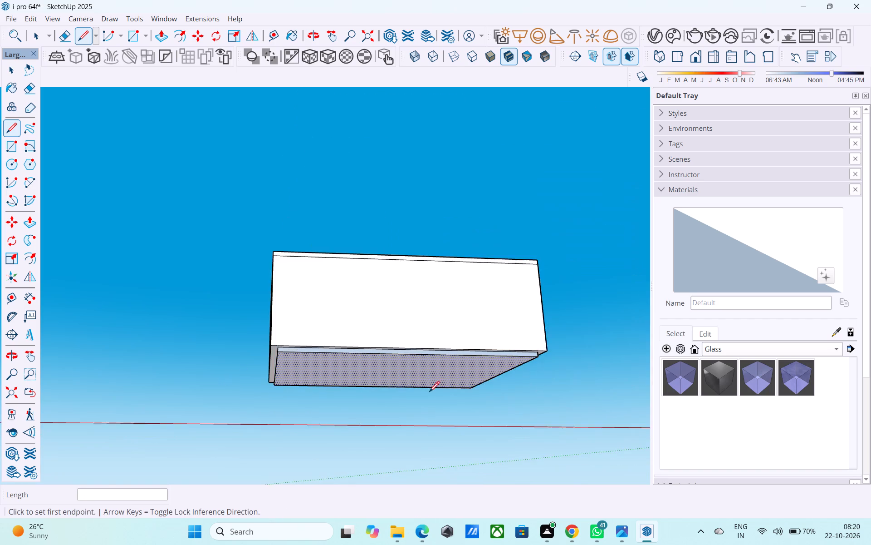
Draw a vertical line from the remaining rear inner wall corner down to the rectangle's matching corner.
{"action": "middle_click_drag", "start_coordinate": [429, 393], "coordinate": [142, 397]}
{"action": "middle_click_drag", "start_coordinate": [505, 355], "coordinate": [318, 370]}
{"action": "scroll", "coordinate": [484, 321], "scroll_direction": "up", "scroll_amount": 8}
{"action": "scroll", "coordinate": [470, 348], "scroll_direction": "down", "scroll_amount": 1}
{"action": "scroll", "coordinate": [470, 356], "scroll_direction": "up", "scroll_amount": 4}
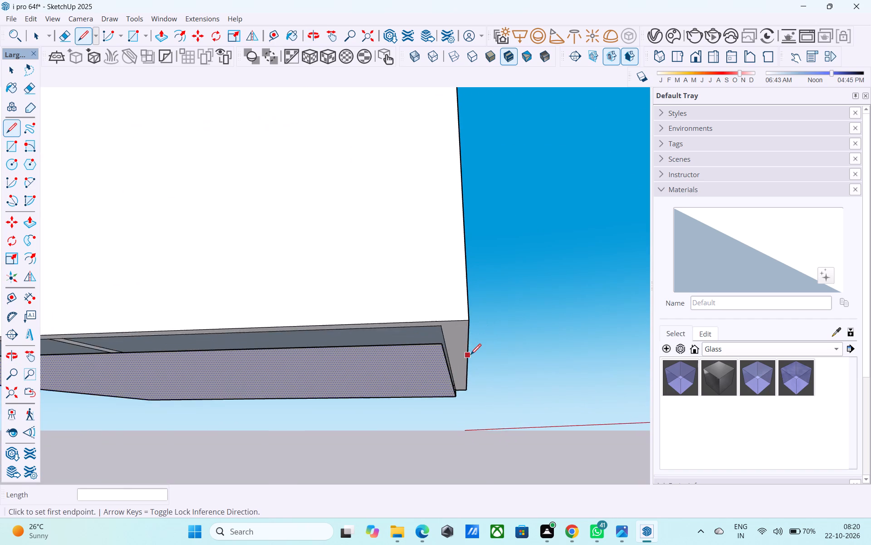
{"action": "scroll", "coordinate": [470, 356], "scroll_direction": "up", "scroll_amount": 7}
{"action": "left_click", "coordinate": [341, 224]}
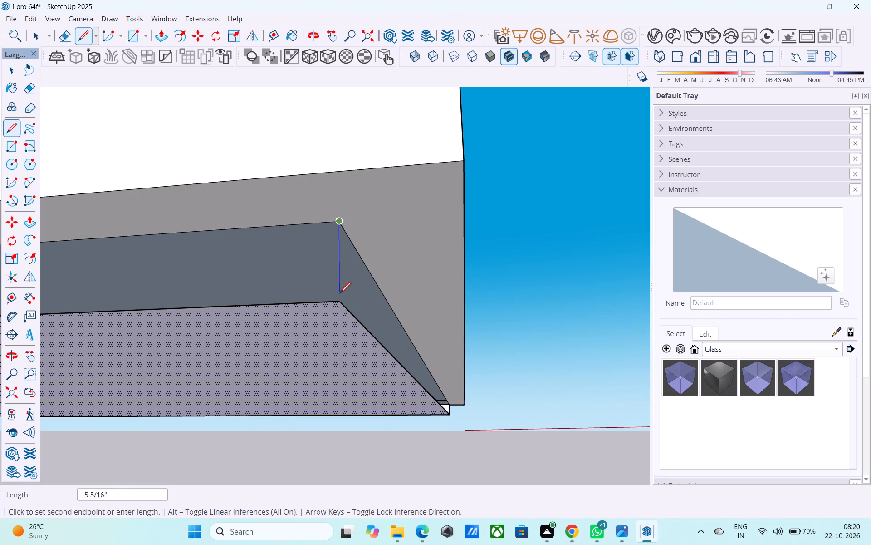
{"action": "left_click", "coordinate": [337, 302]}
{"action": "key", "text": "space"}
Draw a short line beneath the house across the partition wall's end, along the inner edge of the side wall it meets.
{"action": "scroll", "coordinate": [473, 298], "scroll_direction": "down", "scroll_amount": 5}
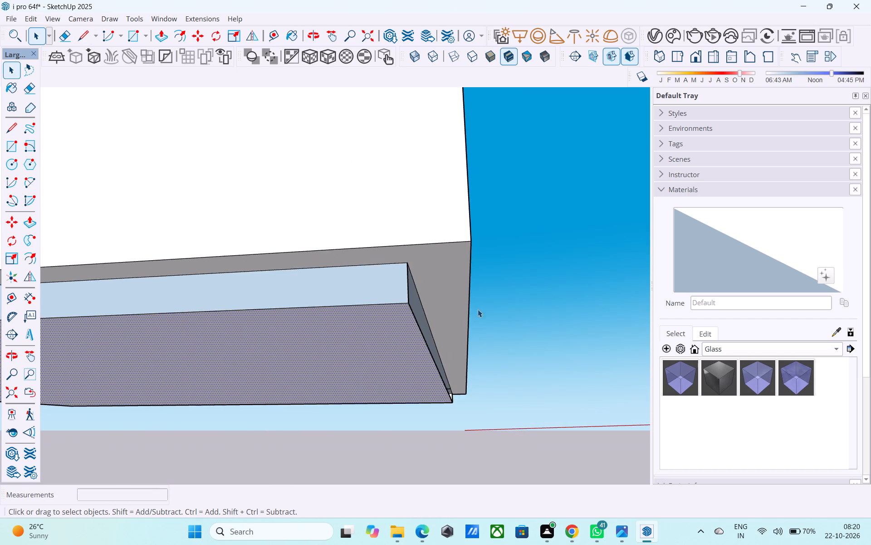
{"action": "scroll", "coordinate": [478, 314], "scroll_direction": "down", "scroll_amount": 3}
{"action": "middle_click_drag", "start_coordinate": [478, 321], "coordinate": [328, 353]}
{"action": "scroll", "coordinate": [315, 334], "scroll_direction": "down", "scroll_amount": 2}
{"action": "scroll", "coordinate": [315, 337], "scroll_direction": "up", "scroll_amount": 1}
{"action": "scroll", "coordinate": [315, 337], "scroll_direction": "down", "scroll_amount": 5}
{"action": "middle_click_drag", "start_coordinate": [429, 332], "coordinate": [294, 305]}
{"action": "middle_click_drag", "start_coordinate": [478, 298], "coordinate": [471, 299]}
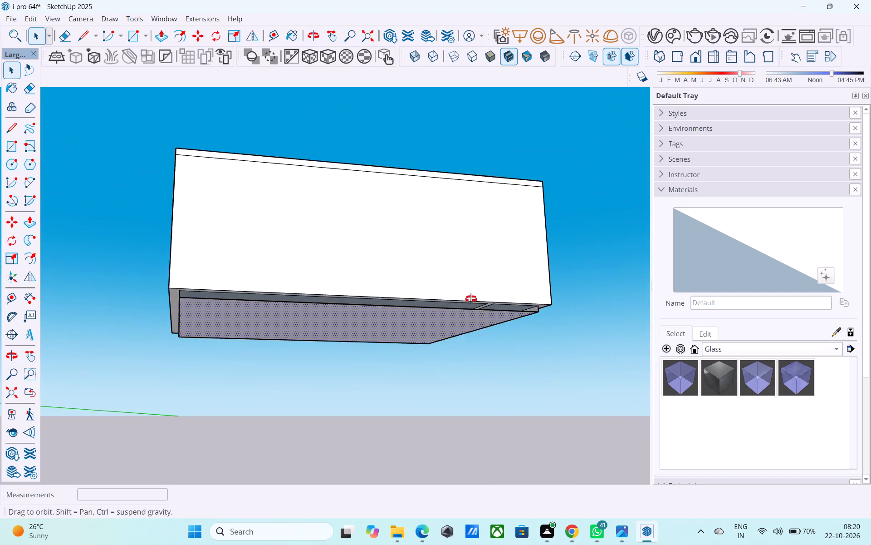
{"action": "middle_click_drag", "start_coordinate": [471, 299], "coordinate": [264, 262]}
{"action": "scroll", "coordinate": [465, 346], "scroll_direction": "up", "scroll_amount": 1}
{"action": "middle_click_drag", "start_coordinate": [461, 347], "coordinate": [504, 350]}
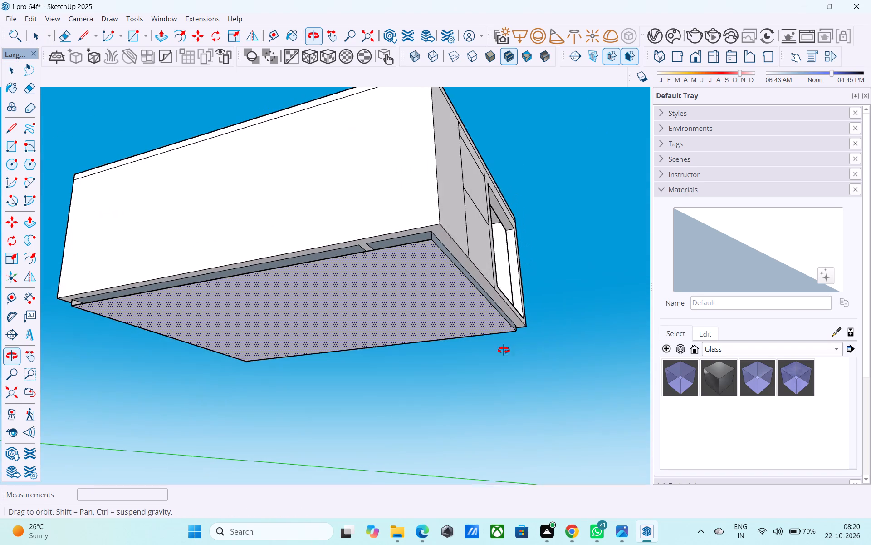
{"action": "middle_click_drag", "start_coordinate": [504, 350], "coordinate": [505, 349]}
{"action": "scroll", "coordinate": [382, 238], "scroll_direction": "up", "scroll_amount": 7}
{"action": "key", "text": "l"}
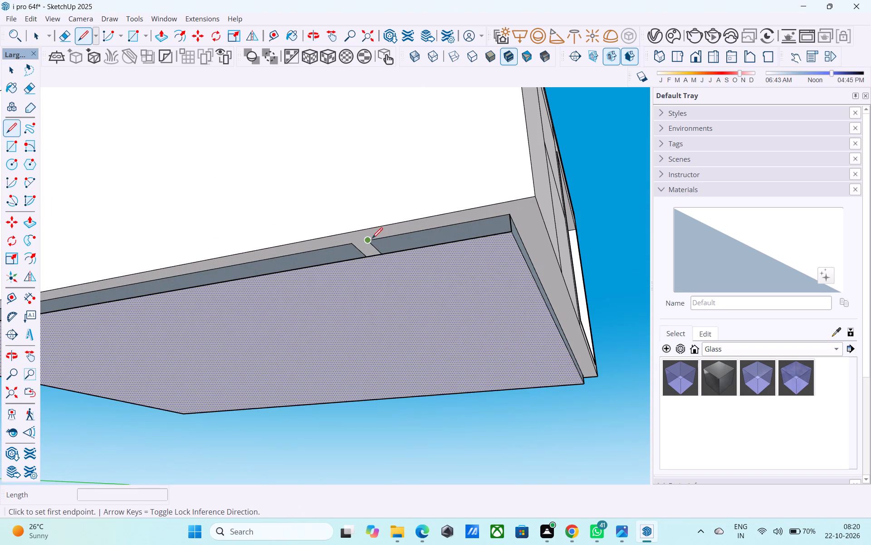
{"action": "left_click", "coordinate": [366, 243]}
{"action": "left_click", "coordinate": [352, 244]}
{"action": "key", "text": "space"}
Reverse the two adjacent base side faces beneath the rear wall and the side wall that meets the partition.
{"action": "middle_click_drag", "start_coordinate": [359, 248], "coordinate": [768, 256]}
{"action": "scroll", "coordinate": [683, 251], "scroll_direction": "up", "scroll_amount": 1}
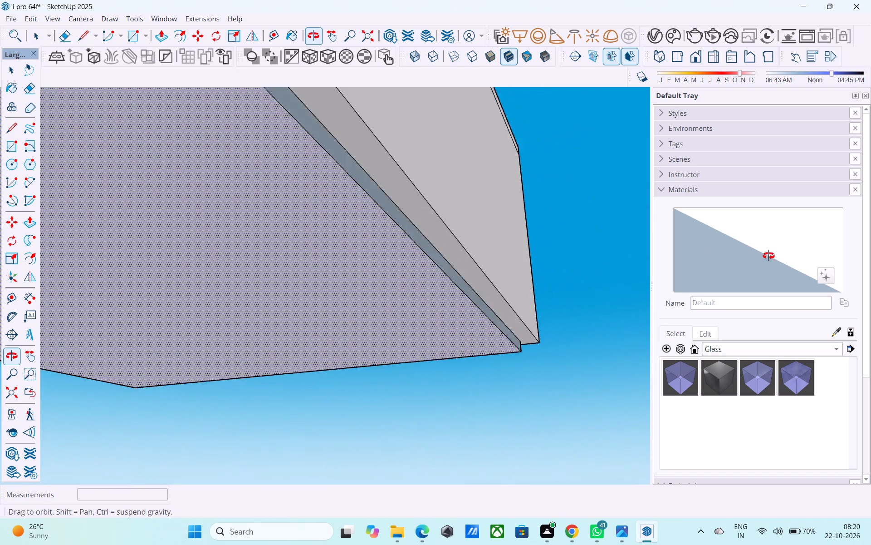
{"action": "middle_click_drag", "start_coordinate": [768, 256], "coordinate": [772, 257]}
{"action": "scroll", "coordinate": [553, 209], "scroll_direction": "down", "scroll_amount": 10}
{"action": "middle_click_drag", "start_coordinate": [535, 261], "coordinate": [515, 341]}
{"action": "scroll", "coordinate": [426, 327], "scroll_direction": "up", "scroll_amount": 5}
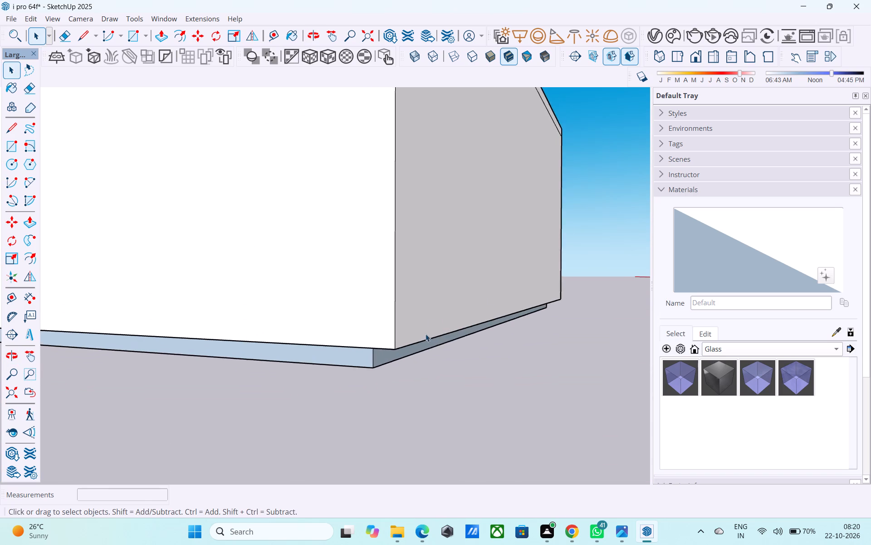
{"action": "scroll", "coordinate": [426, 334], "scroll_direction": "up", "scroll_amount": 2}
{"action": "scroll", "coordinate": [508, 224], "scroll_direction": "down", "scroll_amount": 5}
{"action": "scroll", "coordinate": [443, 300], "scroll_direction": "up", "scroll_amount": 8}
{"action": "left_click", "coordinate": [421, 269]}
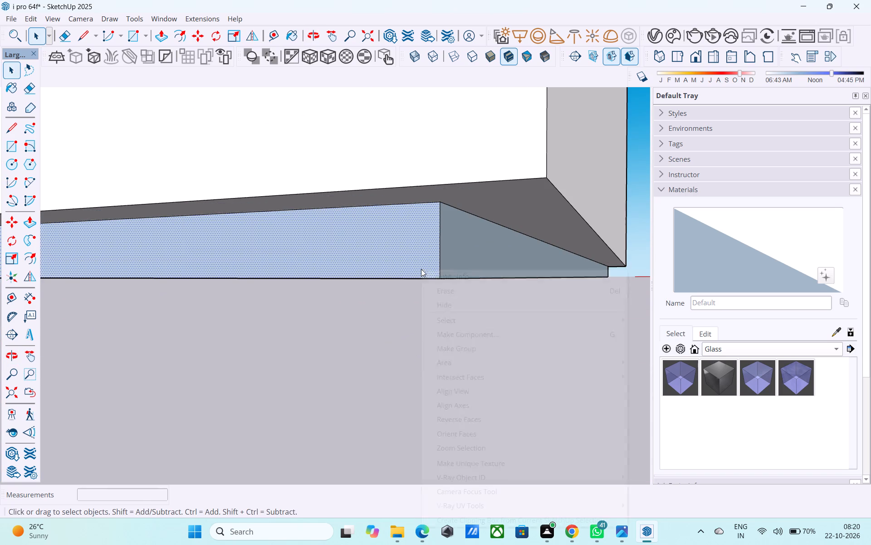
{"action": "right_click", "coordinate": [421, 269]}
{"action": "left_click", "coordinate": [503, 422]}
{"action": "left_click", "coordinate": [477, 264]}
{"action": "right_click", "coordinate": [477, 264]}
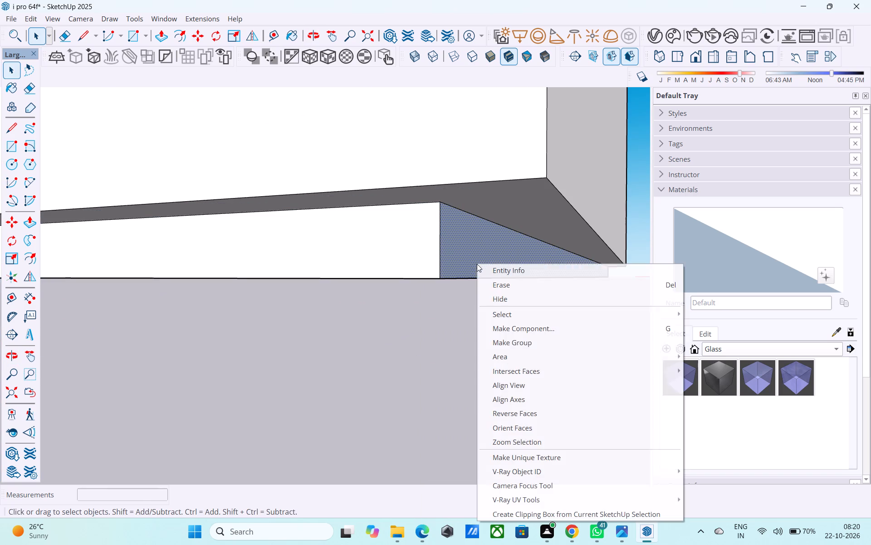
{"action": "left_click", "coordinate": [522, 418]}
Push/Pull the base face beneath the partition-side wall outward 9", flush with the wall above.
{"action": "middle_click_drag", "start_coordinate": [520, 394], "coordinate": [454, 403]}
{"action": "scroll", "coordinate": [444, 355], "scroll_direction": "down", "scroll_amount": 4}
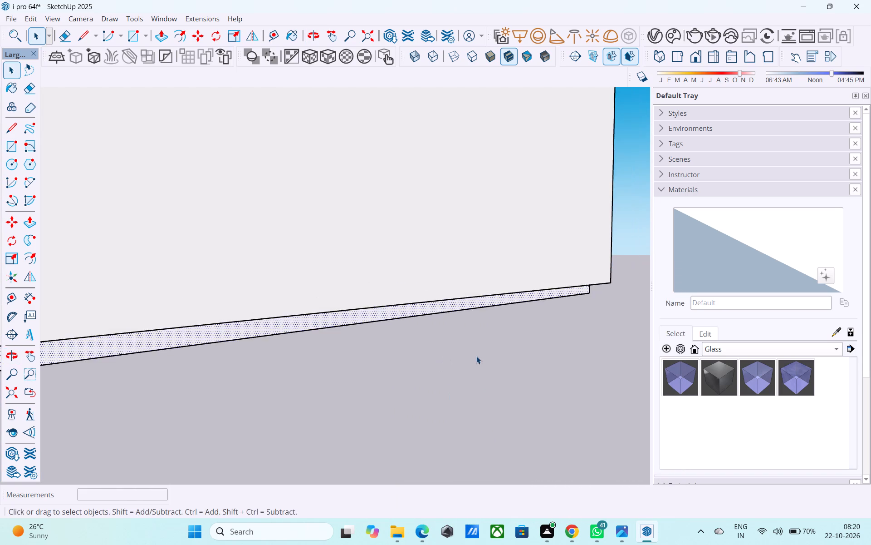
{"action": "scroll", "coordinate": [476, 356], "scroll_direction": "down", "scroll_amount": 18}
{"action": "middle_click_drag", "start_coordinate": [525, 336], "coordinate": [523, 261]}
{"action": "scroll", "coordinate": [477, 265], "scroll_direction": "up", "scroll_amount": 8}
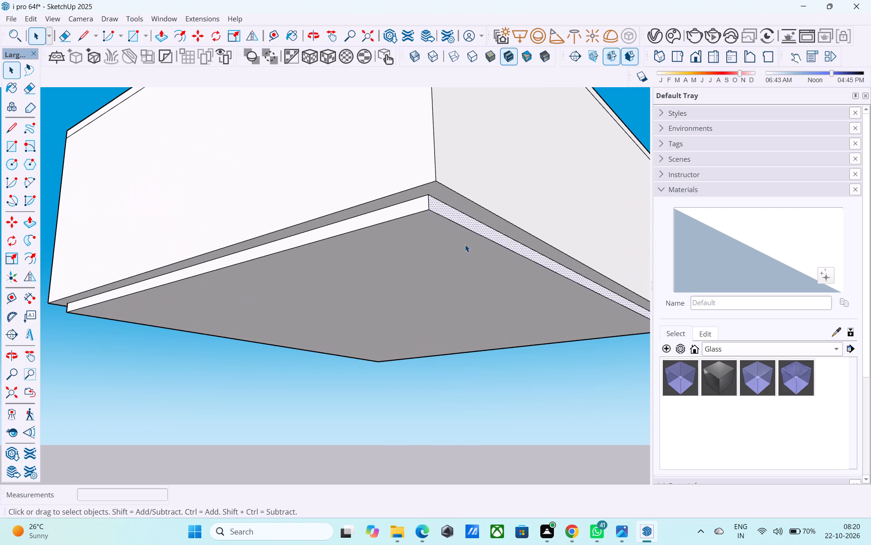
{"action": "key", "text": "p"}
{"action": "left_click", "coordinate": [478, 226]}
{"action": "left_click", "coordinate": [475, 177]}
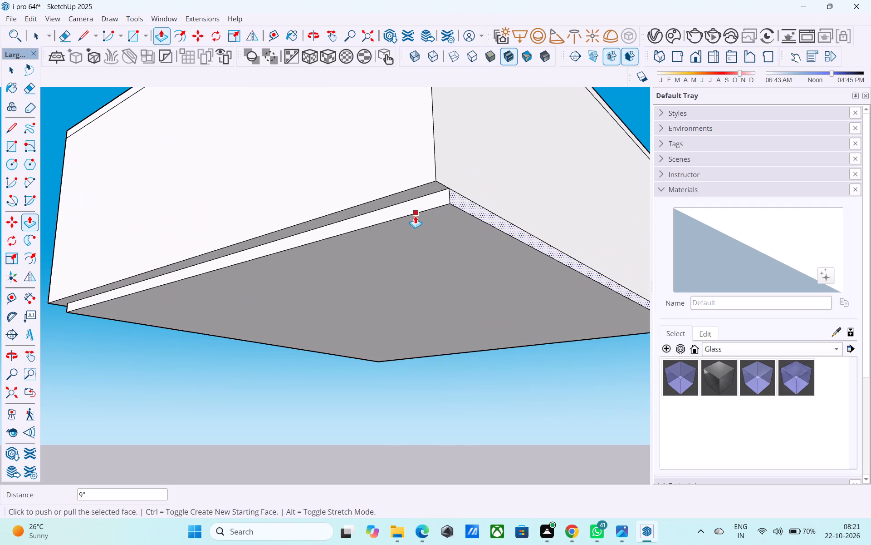
Push/Pull the base face beneath the rear wall outward 9", flush with the wall above.
{"action": "key", "text": "space"}
{"action": "left_click", "coordinate": [407, 210]}
{"action": "key", "text": "p"}
{"action": "left_click", "coordinate": [407, 210]}
{"action": "left_click", "coordinate": [394, 175]}
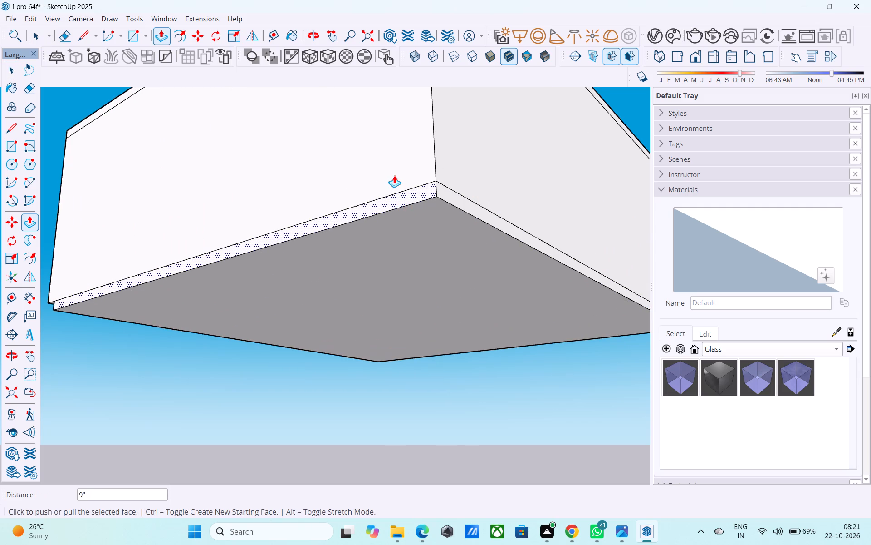
{"action": "key", "text": "space"}
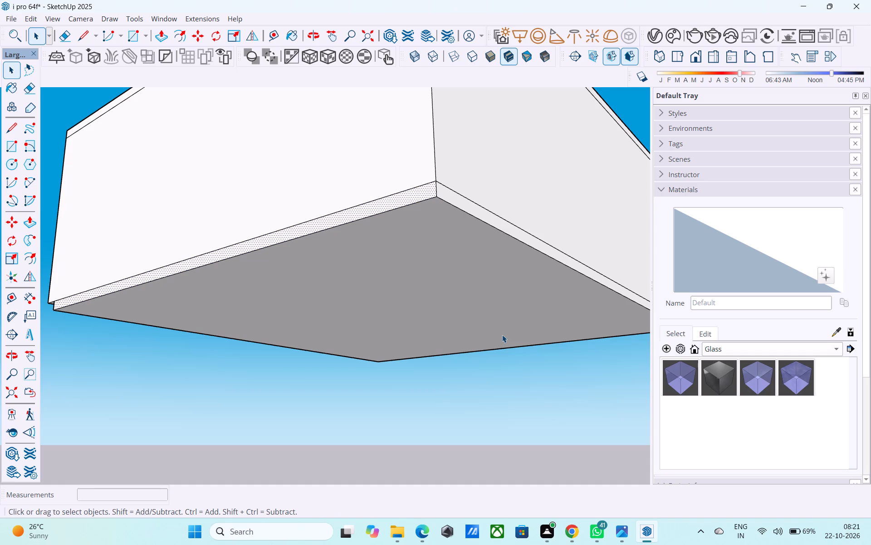
Reverse the base side face beneath the plain side wall nearest the large front opening.
{"action": "scroll", "coordinate": [503, 335], "scroll_direction": "down", "scroll_amount": 1}
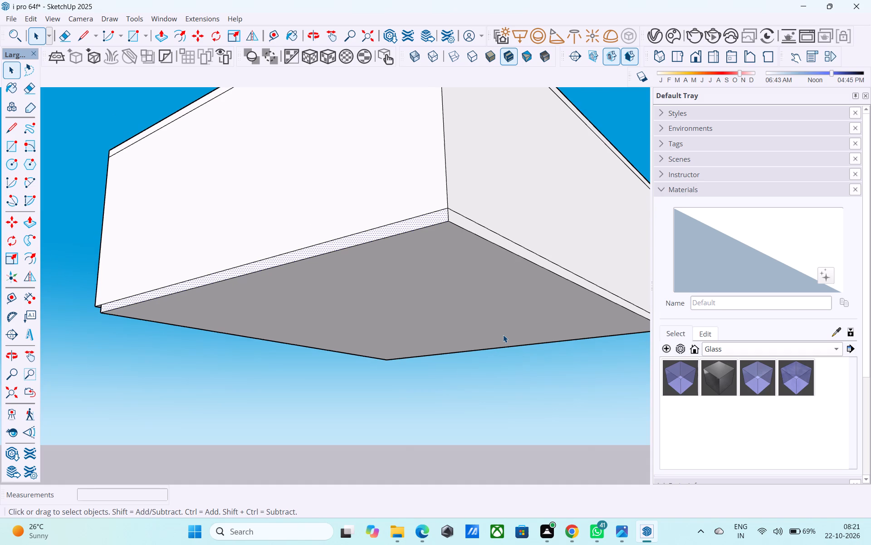
{"action": "scroll", "coordinate": [504, 335], "scroll_direction": "down", "scroll_amount": 2}
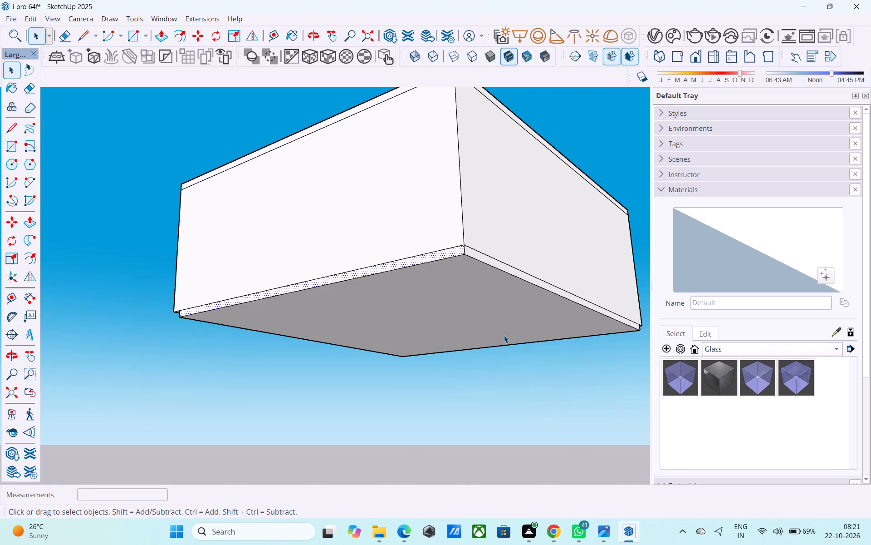
{"action": "scroll", "coordinate": [504, 335], "scroll_direction": "down", "scroll_amount": 2}
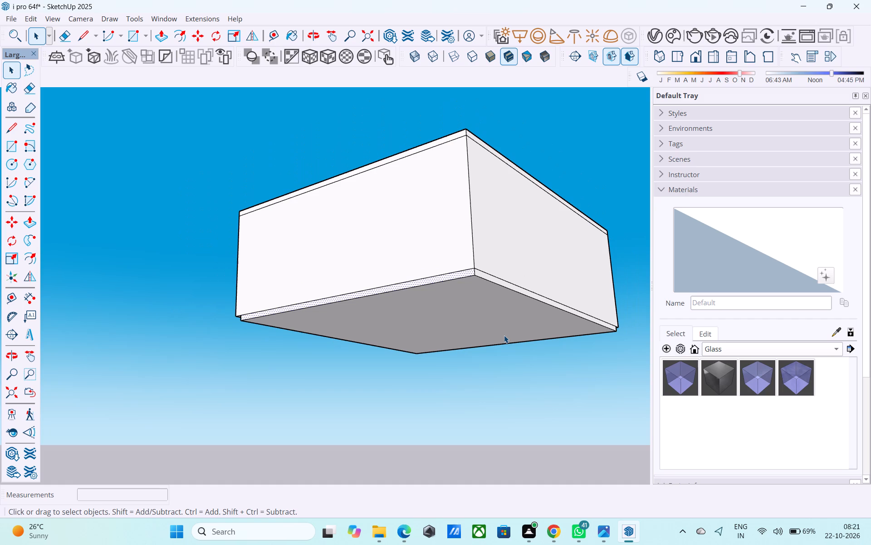
{"action": "scroll", "coordinate": [504, 335], "scroll_direction": "down", "scroll_amount": 5}
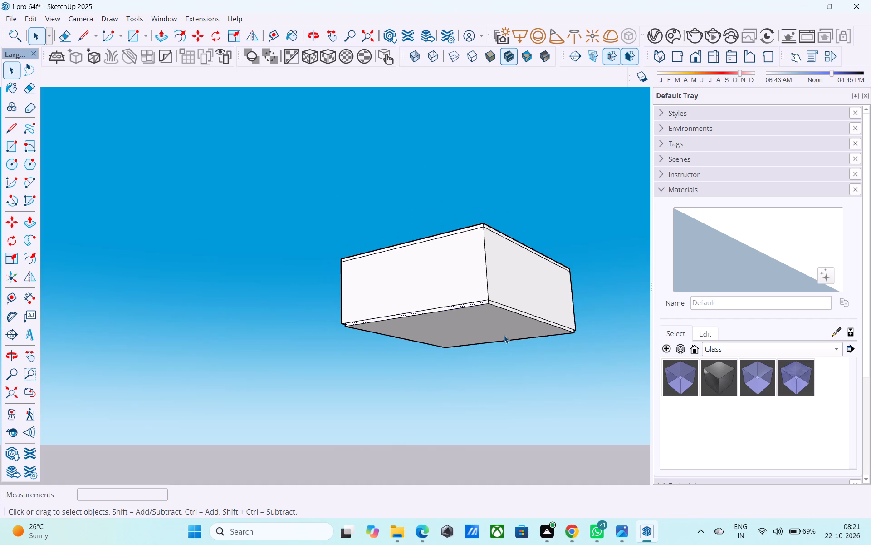
{"action": "scroll", "coordinate": [504, 335], "scroll_direction": "down", "scroll_amount": 3}
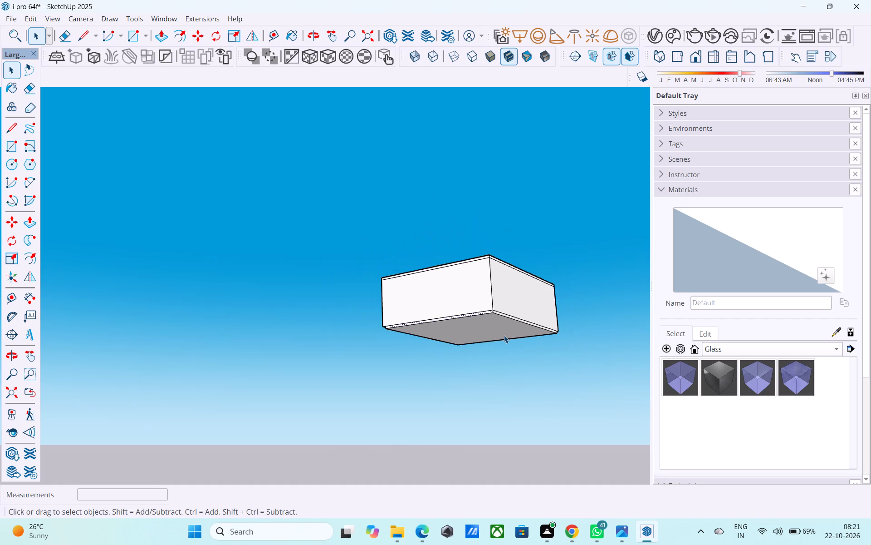
{"action": "middle_click_drag", "start_coordinate": [504, 336], "coordinate": [608, 357]}
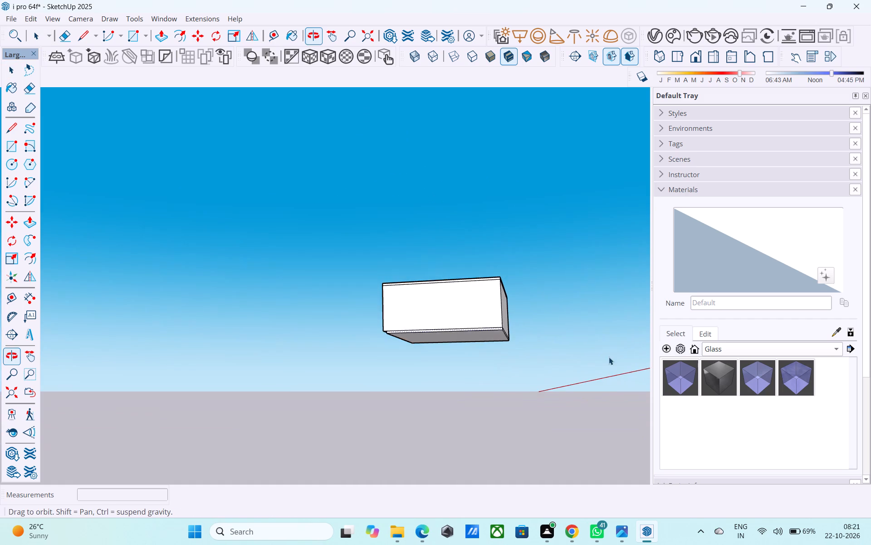
{"action": "scroll", "coordinate": [392, 351], "scroll_direction": "up", "scroll_amount": 7}
{"action": "middle_click_drag", "start_coordinate": [392, 350], "coordinate": [563, 357]}
{"action": "scroll", "coordinate": [563, 357], "scroll_direction": "up", "scroll_amount": 1}
{"action": "scroll", "coordinate": [415, 327], "scroll_direction": "up", "scroll_amount": 15}
{"action": "left_click", "coordinate": [416, 280]}
{"action": "right_click", "coordinate": [416, 280]}
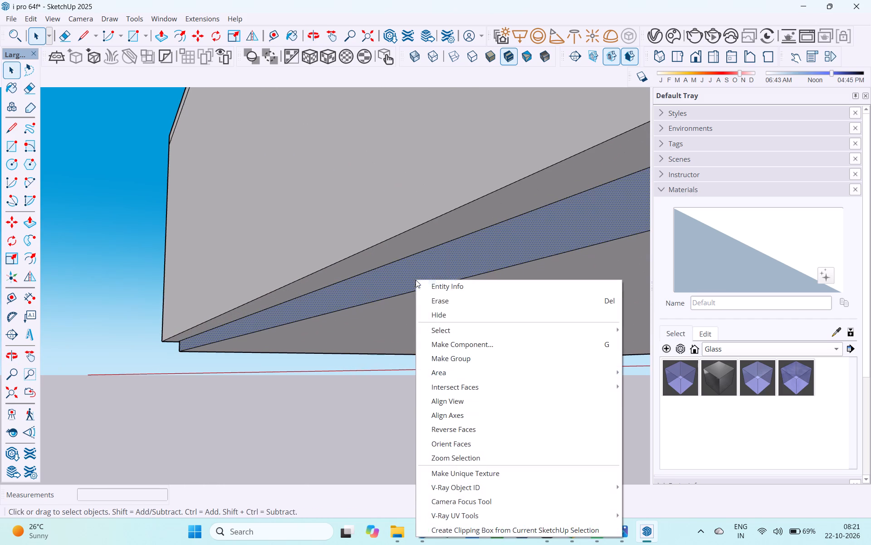
{"action": "left_click", "coordinate": [470, 434]}
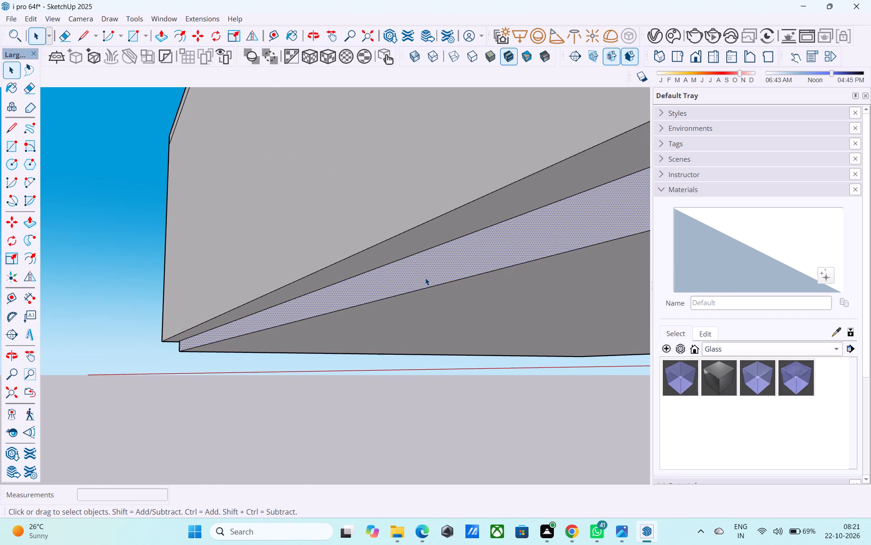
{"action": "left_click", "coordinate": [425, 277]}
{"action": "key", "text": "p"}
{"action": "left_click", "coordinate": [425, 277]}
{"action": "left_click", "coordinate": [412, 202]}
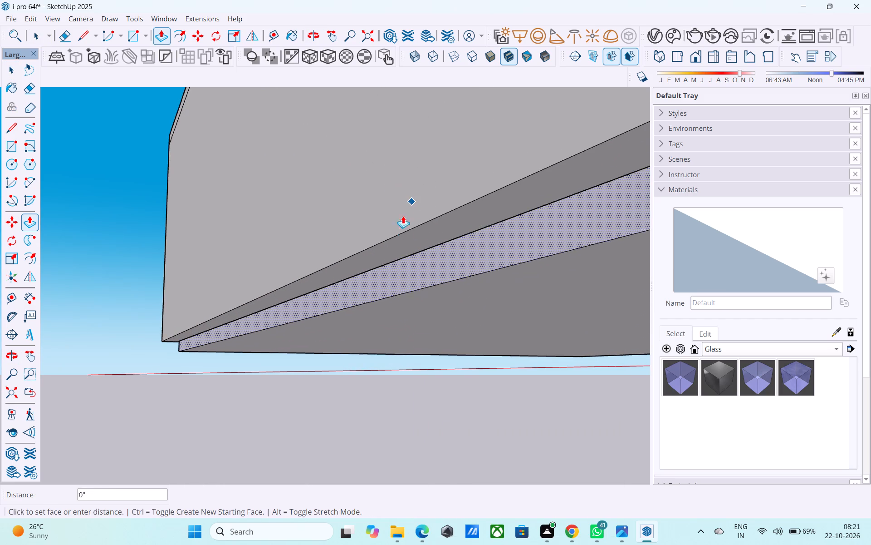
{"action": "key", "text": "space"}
Push/Pull the base face beneath the side wall nearest the front opening outward, flush with the wall above.
{"action": "left_click", "coordinate": [431, 268]}
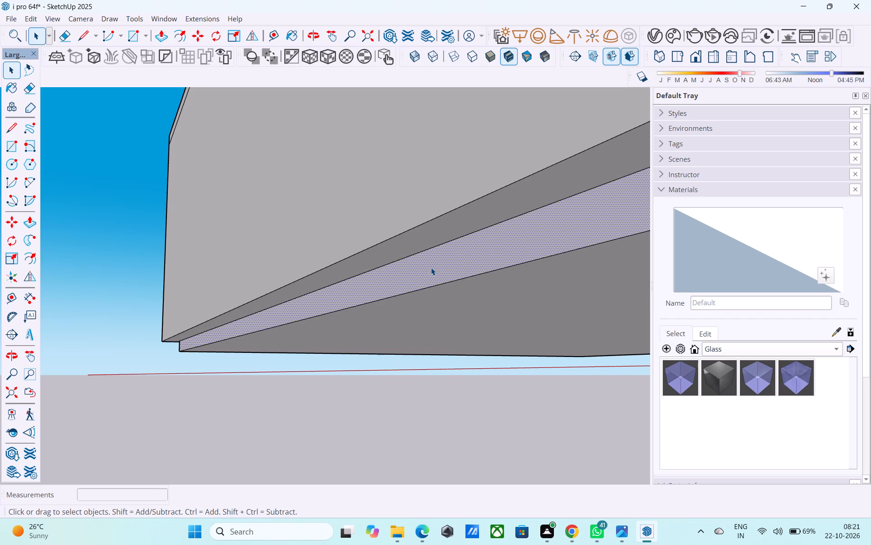
{"action": "key", "text": "p"}
{"action": "left_click", "coordinate": [431, 268]}
{"action": "left_click", "coordinate": [414, 178]}
{"action": "key", "text": "space"}
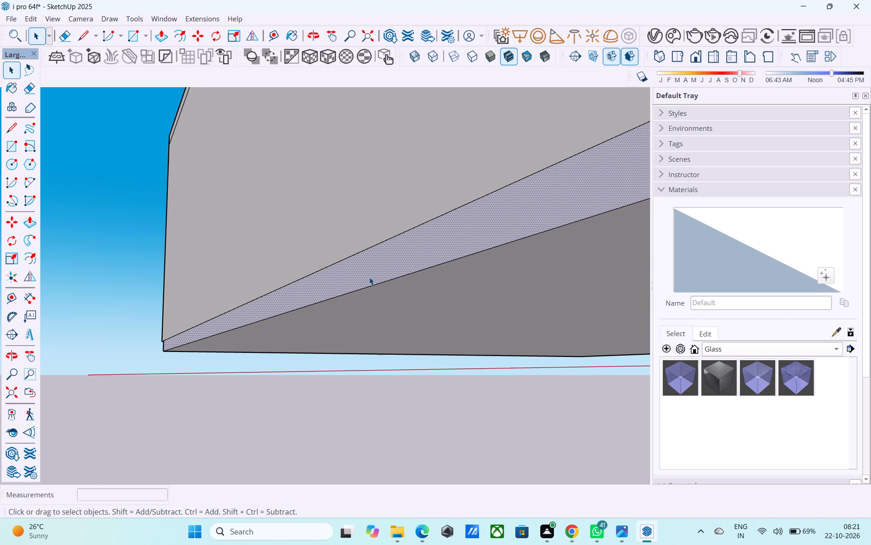
Apply Orient Faces to the base side face beneath the front wall with the large opening.
{"action": "scroll", "coordinate": [369, 277], "scroll_direction": "down", "scroll_amount": 2}
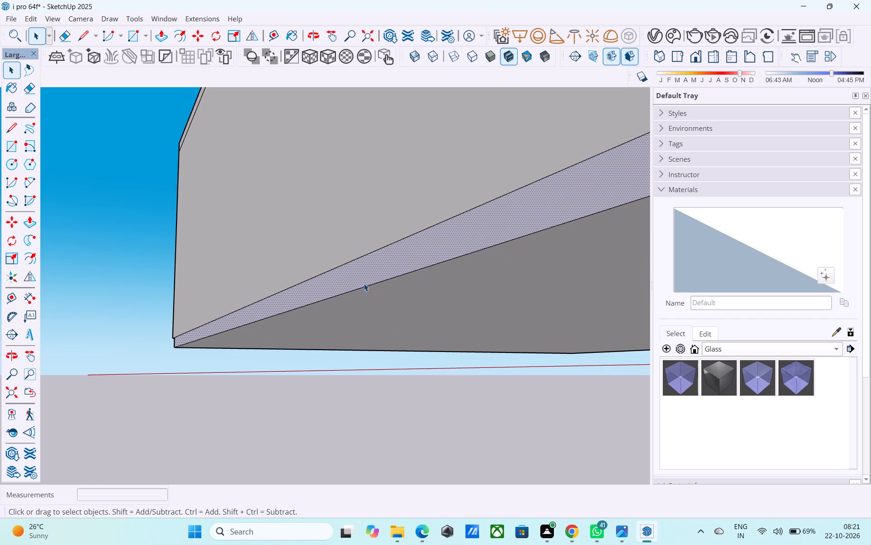
{"action": "scroll", "coordinate": [364, 283], "scroll_direction": "down", "scroll_amount": 1}
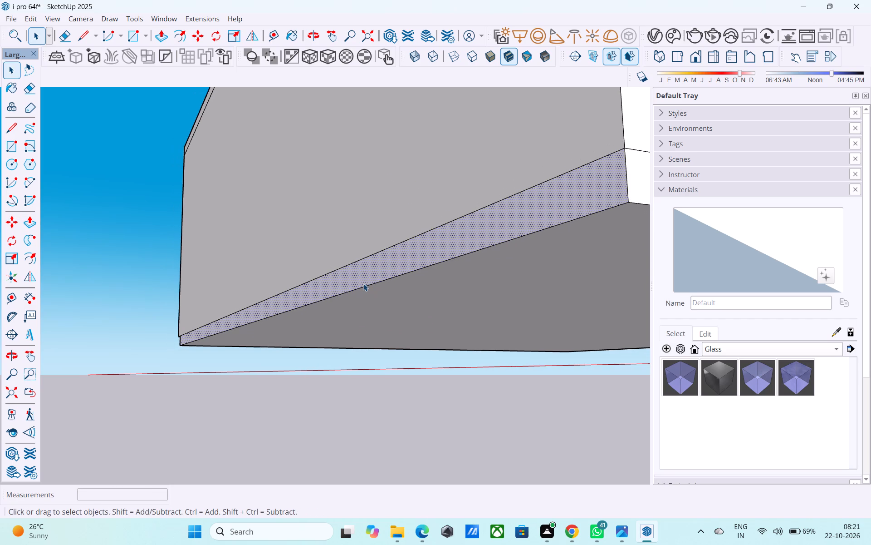
{"action": "scroll", "coordinate": [363, 283], "scroll_direction": "down", "scroll_amount": 2}
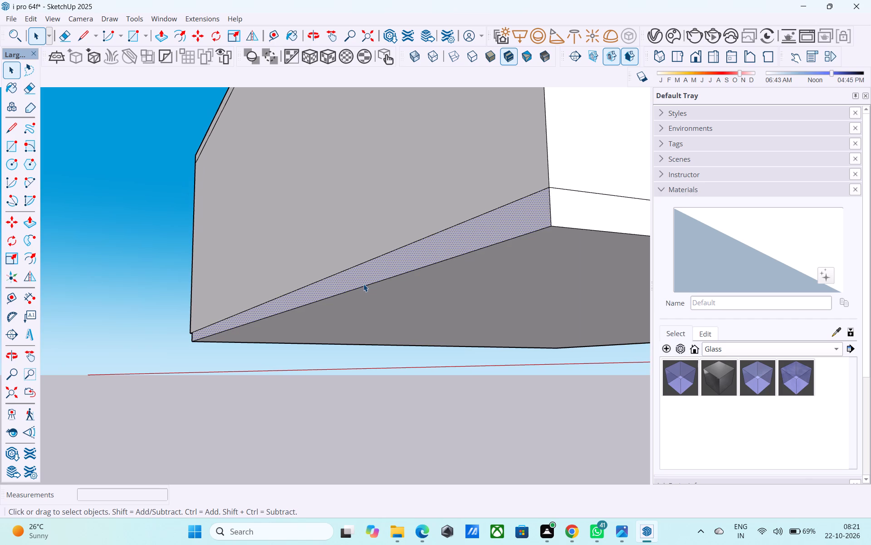
{"action": "scroll", "coordinate": [364, 284], "scroll_direction": "down", "scroll_amount": 1}
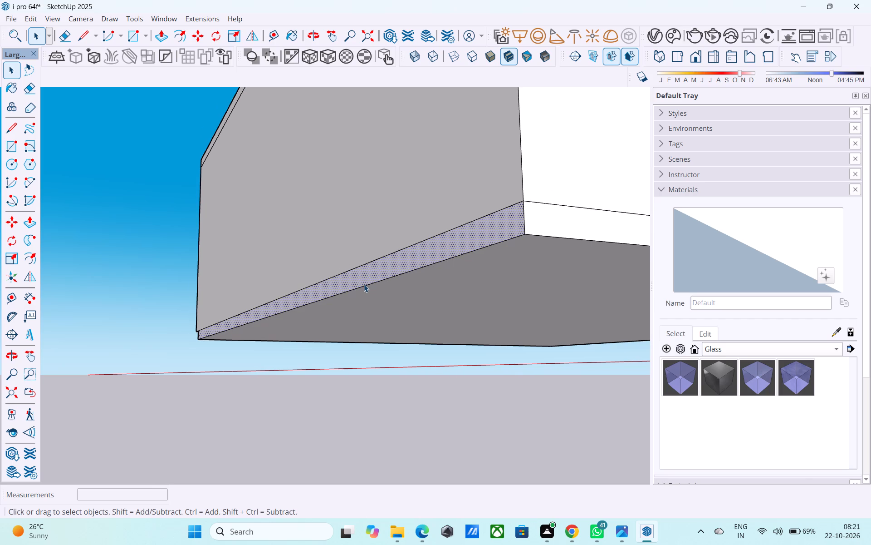
{"action": "scroll", "coordinate": [364, 284], "scroll_direction": "down", "scroll_amount": 3}
{"action": "middle_click_drag", "start_coordinate": [364, 284], "coordinate": [561, 295]}
{"action": "scroll", "coordinate": [562, 301], "scroll_direction": "down", "scroll_amount": 2}
{"action": "scroll", "coordinate": [544, 321], "scroll_direction": "up", "scroll_amount": 1}
{"action": "scroll", "coordinate": [537, 327], "scroll_direction": "down", "scroll_amount": 2}
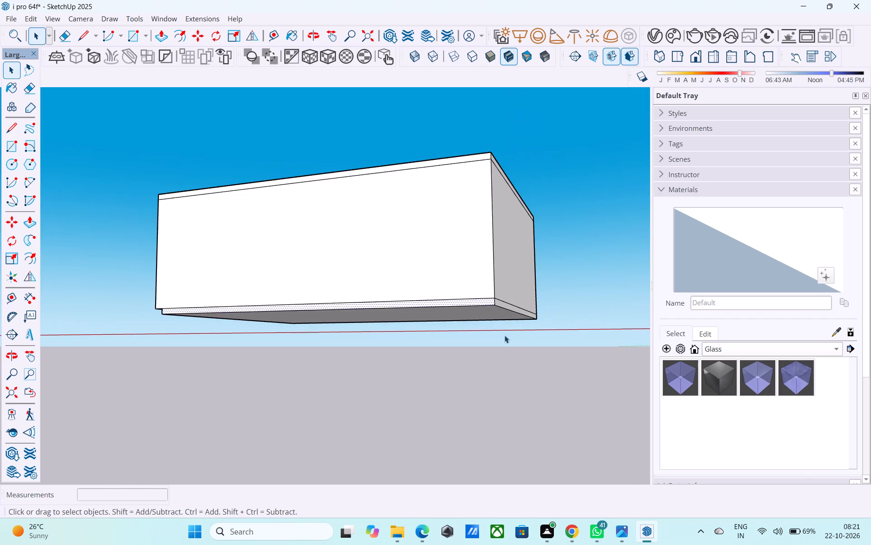
{"action": "scroll", "coordinate": [504, 335], "scroll_direction": "down", "scroll_amount": 3}
{"action": "middle_click_drag", "start_coordinate": [445, 312], "coordinate": [685, 319]}
{"action": "scroll", "coordinate": [269, 324], "scroll_direction": "up", "scroll_amount": 5}
{"action": "middle_click_drag", "start_coordinate": [271, 291], "coordinate": [282, 297]}
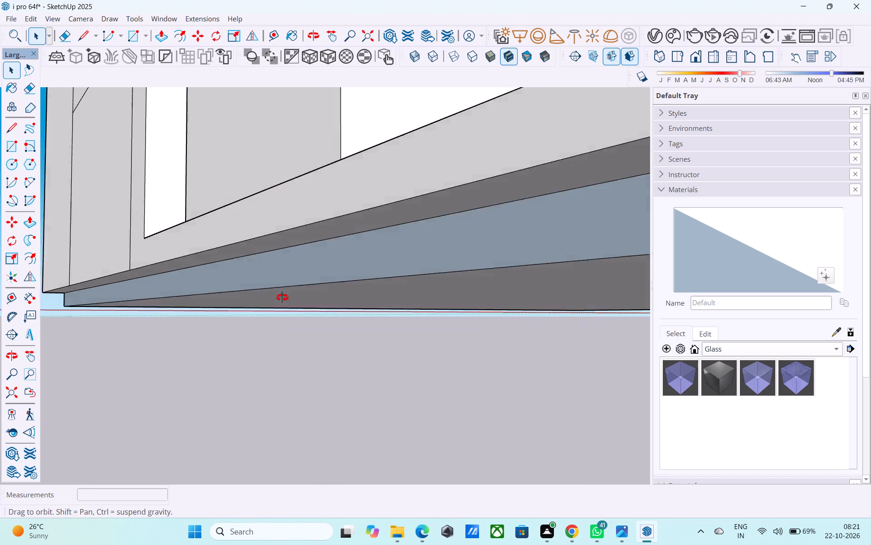
{"action": "middle_click_drag", "start_coordinate": [282, 297], "coordinate": [285, 300]}
{"action": "right_click", "coordinate": [298, 272]}
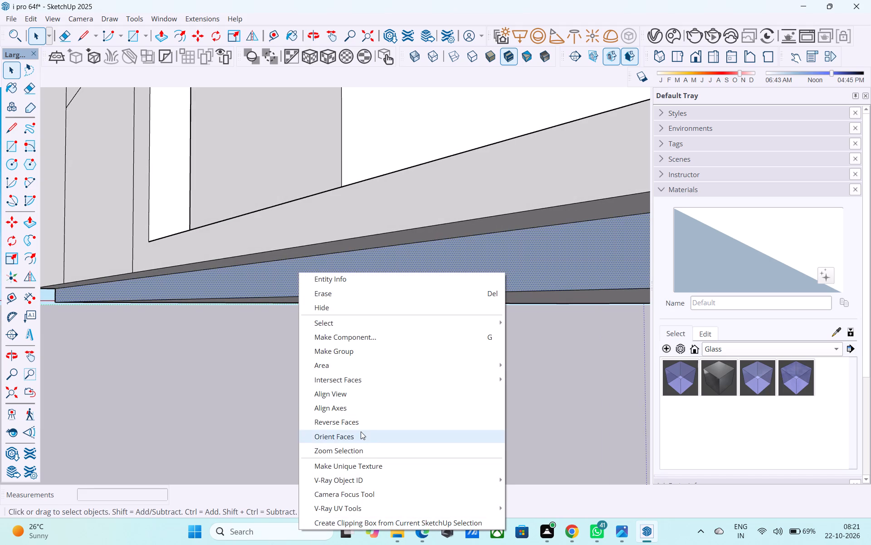
{"action": "left_click", "coordinate": [361, 431]}
Push/Pull the base face beneath the front wall outward, flush with the wall above.
{"action": "left_click", "coordinate": [371, 284]}
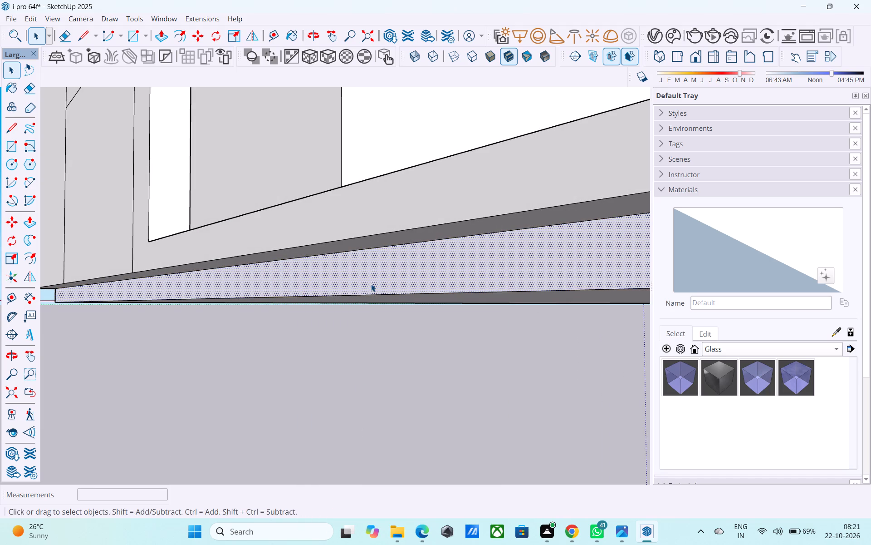
{"action": "key", "text": "p"}
{"action": "left_click", "coordinate": [371, 284]}
{"action": "left_click", "coordinate": [373, 222]}
{"action": "key", "text": "space"}
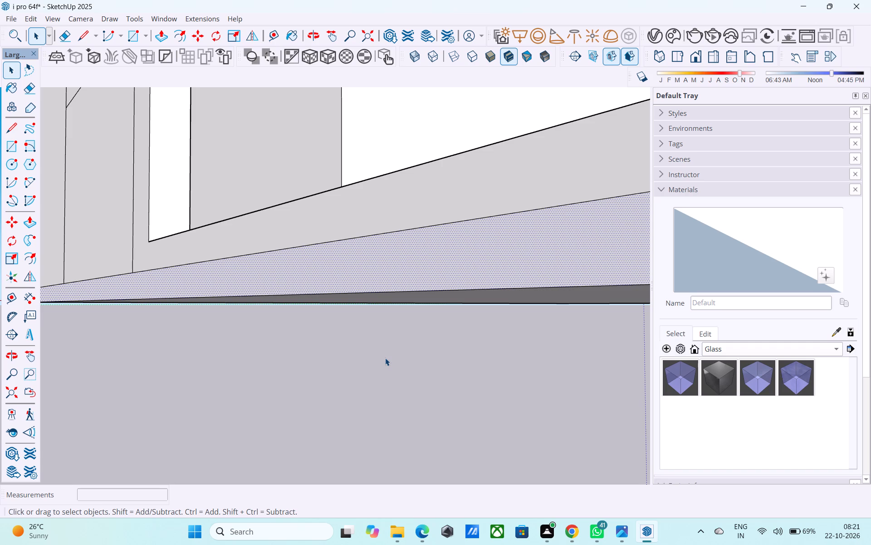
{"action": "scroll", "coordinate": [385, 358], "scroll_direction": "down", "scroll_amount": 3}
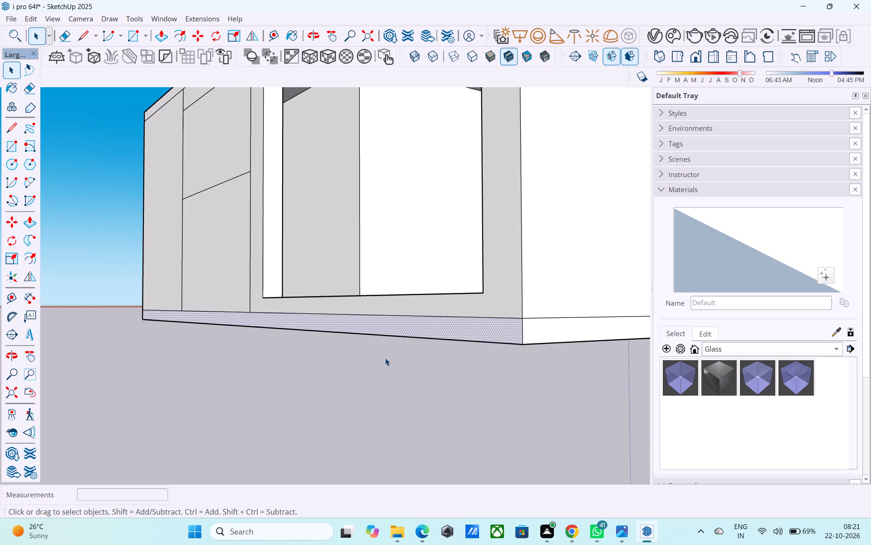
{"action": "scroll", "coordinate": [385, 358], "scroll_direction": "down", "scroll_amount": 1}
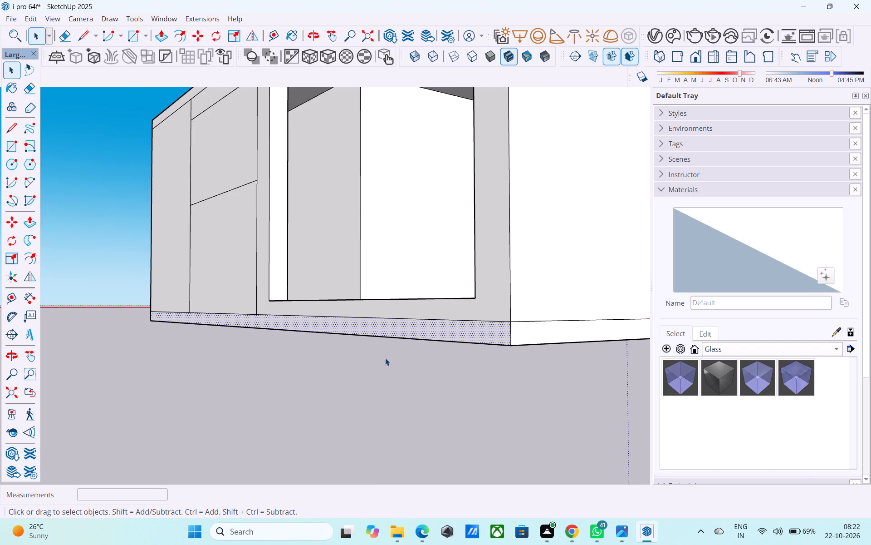
Examine the house's front opening, side wall and flush base from outside.
{"action": "middle_click_drag", "start_coordinate": [391, 346], "coordinate": [388, 408]}
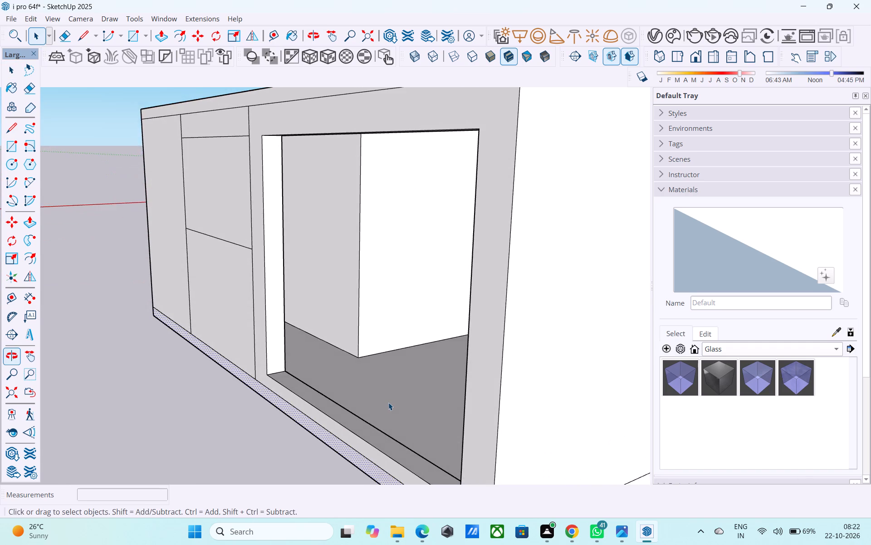
{"action": "scroll", "coordinate": [388, 402], "scroll_direction": "down", "scroll_amount": 5}
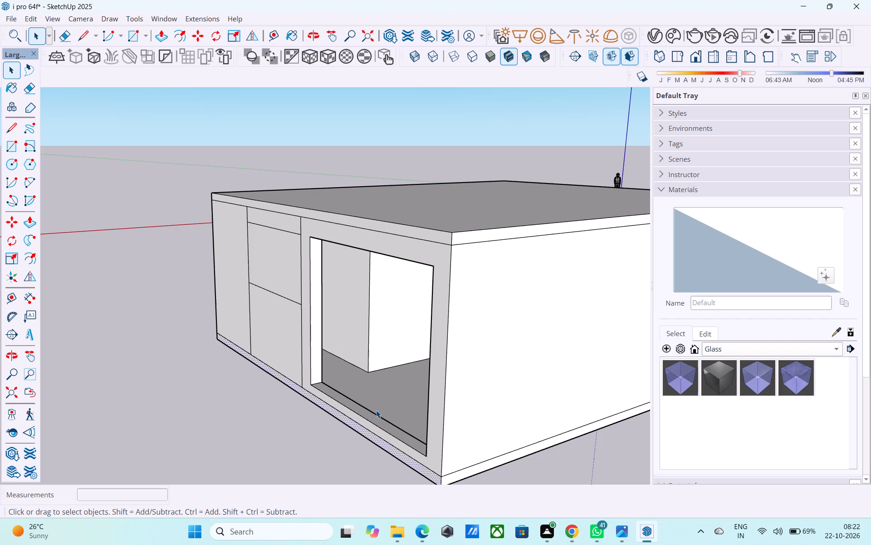
{"action": "scroll", "coordinate": [376, 411], "scroll_direction": "down", "scroll_amount": 4}
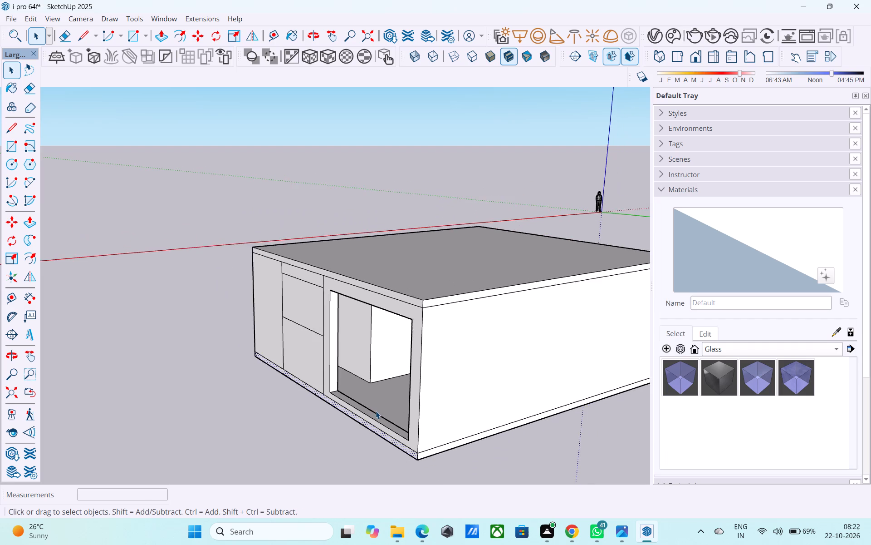
{"action": "scroll", "coordinate": [376, 411], "scroll_direction": "down", "scroll_amount": 2}
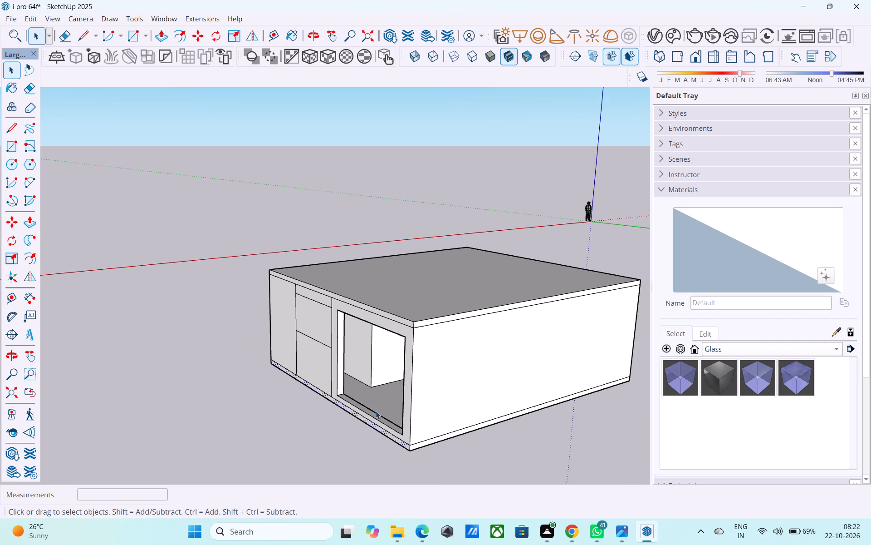
{"action": "scroll", "coordinate": [376, 411], "scroll_direction": "down", "scroll_amount": 1}
{"action": "middle_click_drag", "start_coordinate": [376, 411], "coordinate": [420, 400]}
{"action": "middle_click_drag", "start_coordinate": [419, 400], "coordinate": [437, 388]}
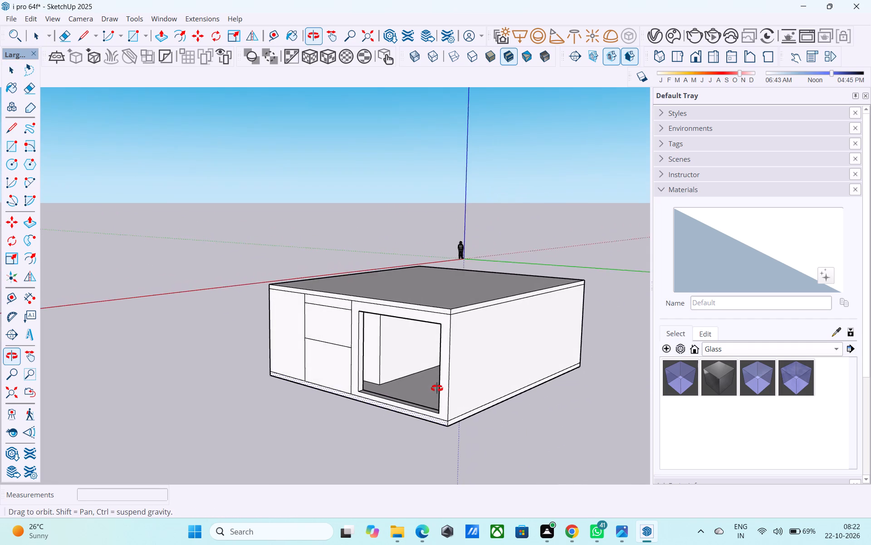
{"action": "middle_click_drag", "start_coordinate": [437, 388], "coordinate": [439, 385]}
{"action": "scroll", "coordinate": [440, 384], "scroll_direction": "up", "scroll_amount": 1}
Save the house model.
{"action": "key", "text": "ctrl+s"}
{"action": "key", "text": "space"}
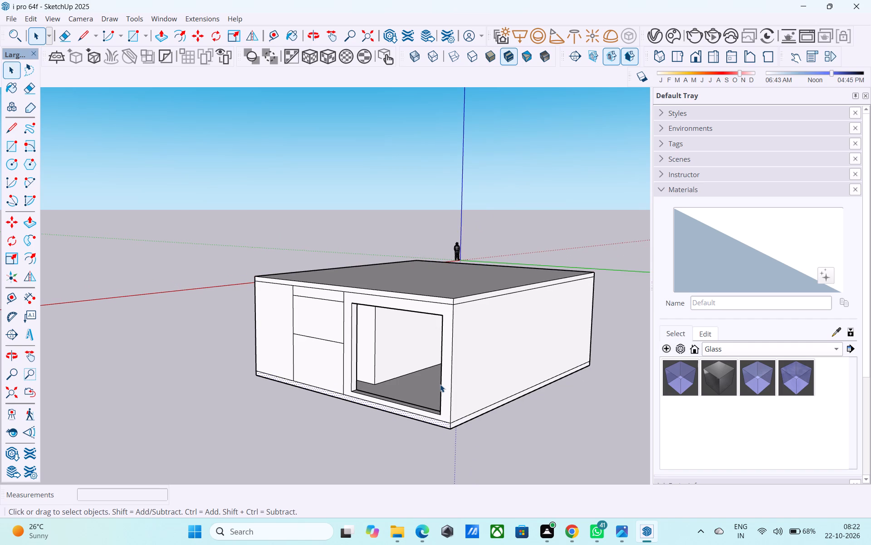
Examine the whole house's exterior from a distance, checking its roof slab, front wall and side wall.
{"action": "scroll", "coordinate": [440, 384], "scroll_direction": "up", "scroll_amount": 2}
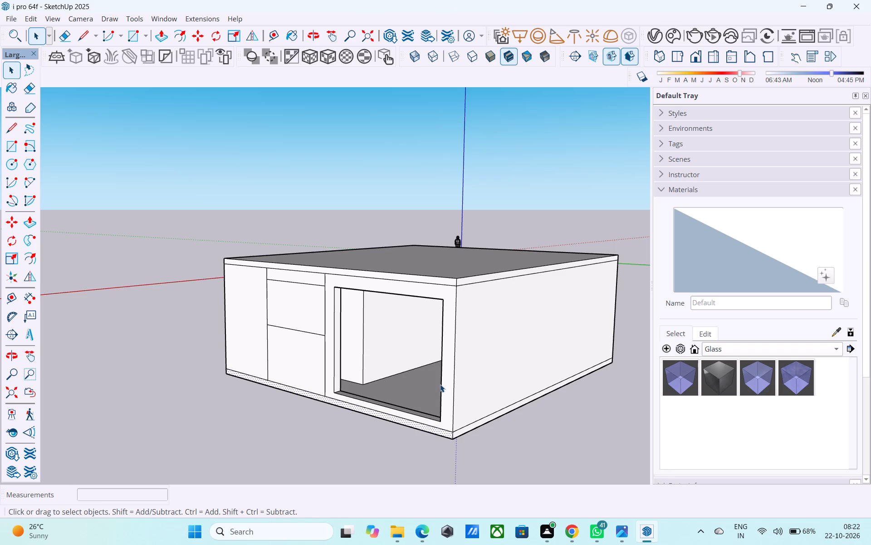
{"action": "scroll", "coordinate": [440, 384], "scroll_direction": "down", "scroll_amount": 1}
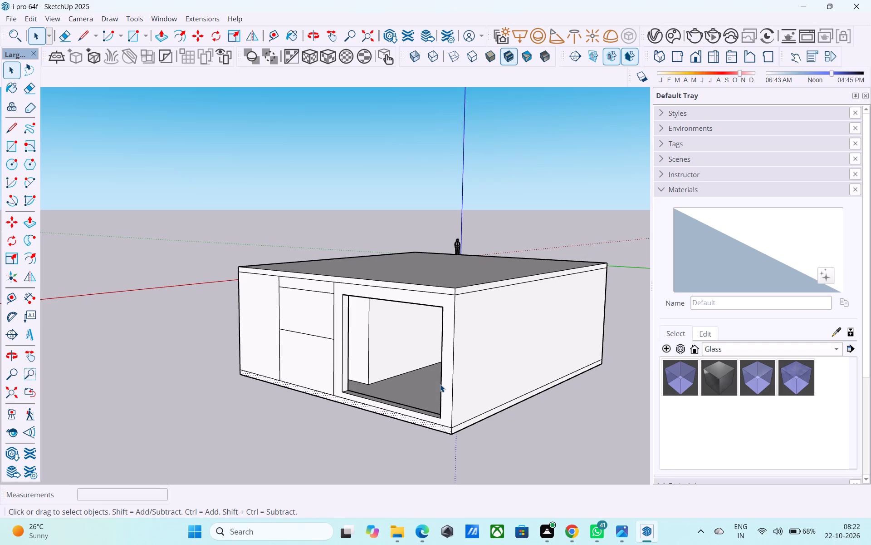
{"action": "middle_click_drag", "start_coordinate": [440, 384], "coordinate": [444, 389]}
{"action": "scroll", "coordinate": [433, 387], "scroll_direction": "down", "scroll_amount": 1}
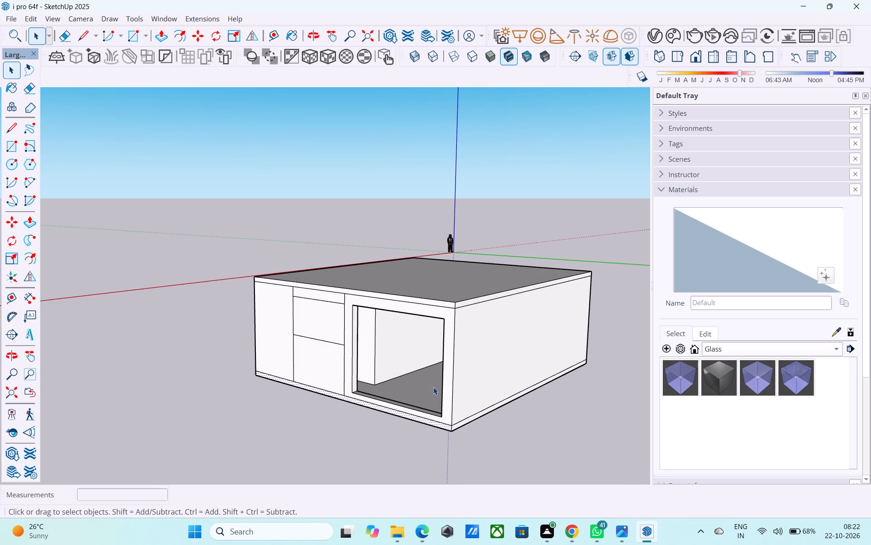
{"action": "scroll", "coordinate": [433, 387], "scroll_direction": "down", "scroll_amount": 3}
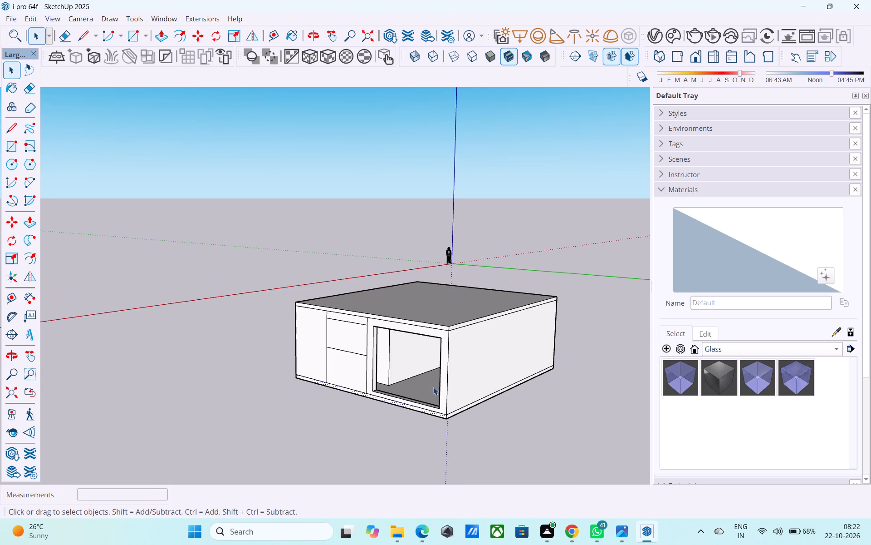
{"action": "scroll", "coordinate": [433, 387], "scroll_direction": "down", "scroll_amount": 2}
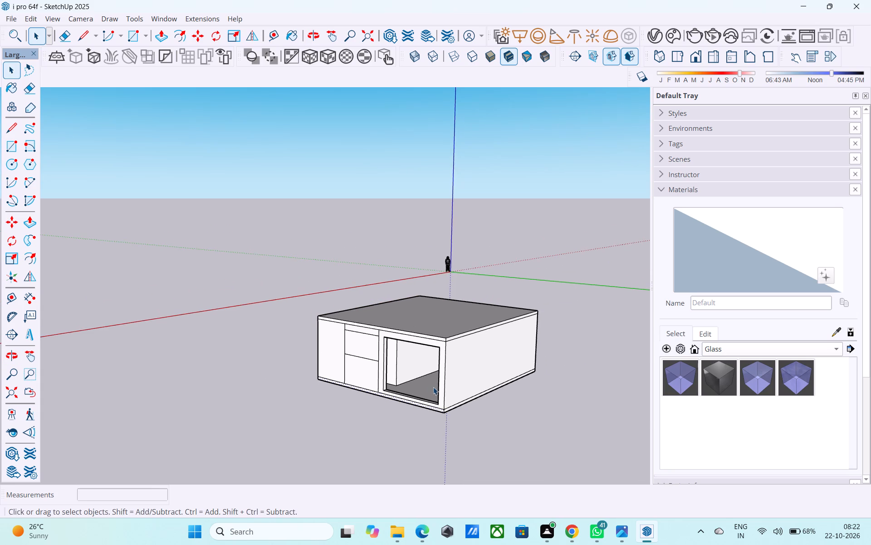
{"action": "middle_click_drag", "start_coordinate": [433, 387], "coordinate": [433, 411]}
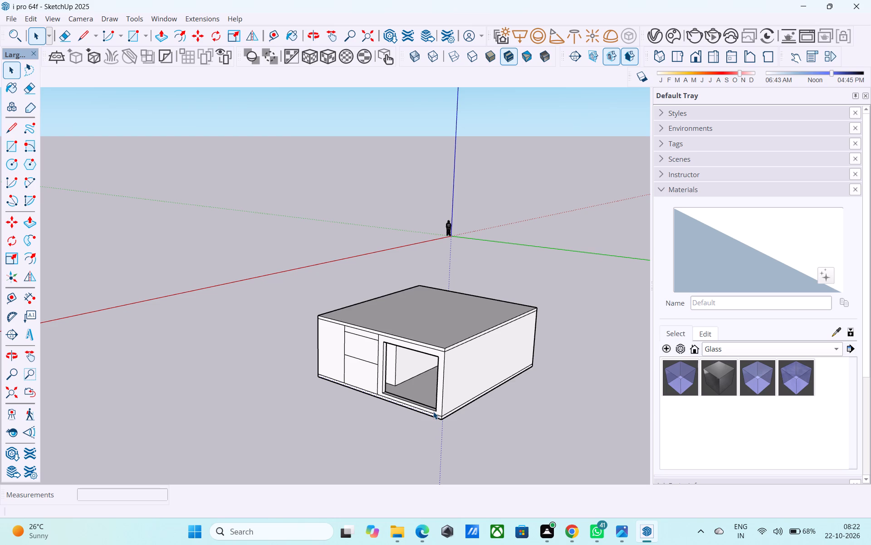
{"action": "scroll", "coordinate": [433, 411], "scroll_direction": "down", "scroll_amount": 1}
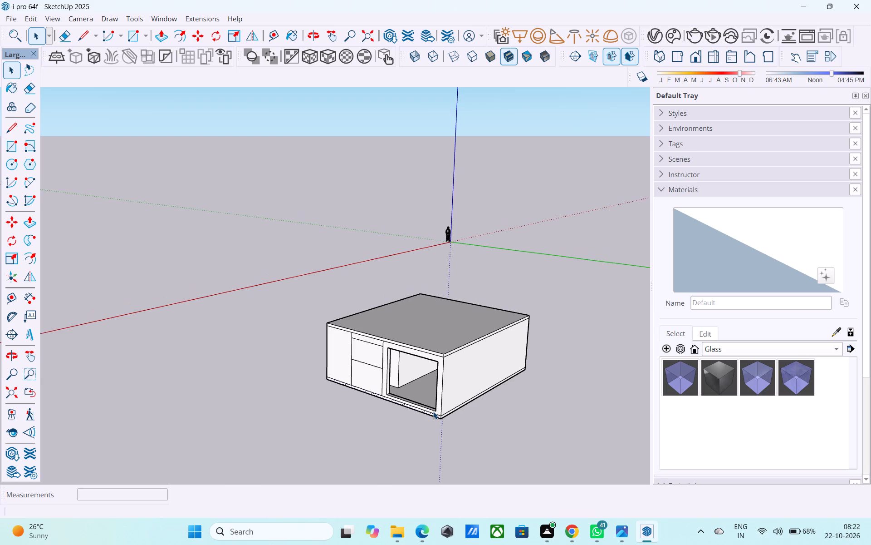
{"action": "scroll", "coordinate": [433, 411], "scroll_direction": "down", "scroll_amount": 2}
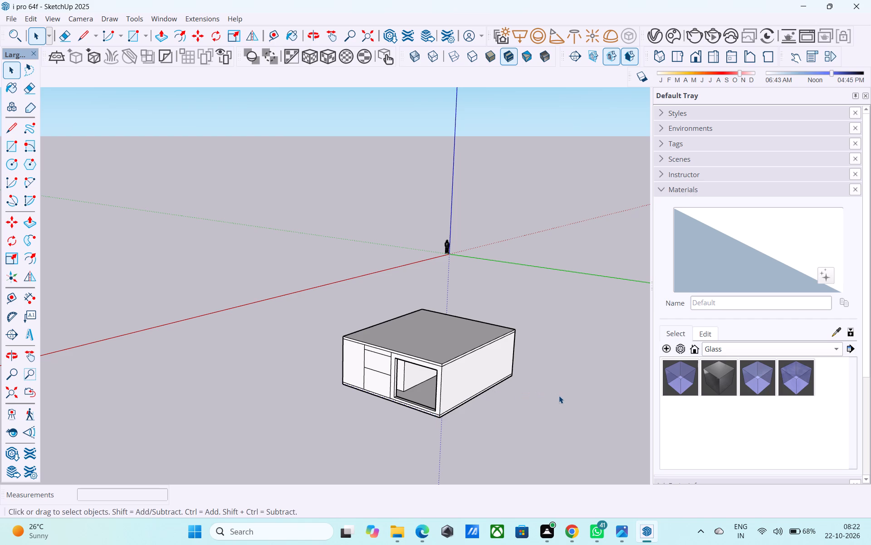
{"action": "scroll", "coordinate": [559, 396], "scroll_direction": "down", "scroll_amount": 2}
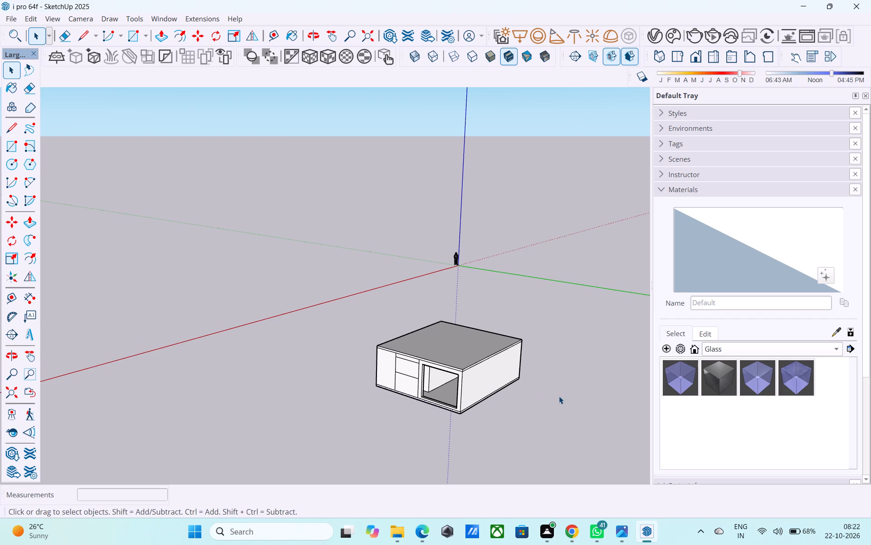
{"action": "middle_click_drag", "start_coordinate": [536, 409], "coordinate": [537, 408]}
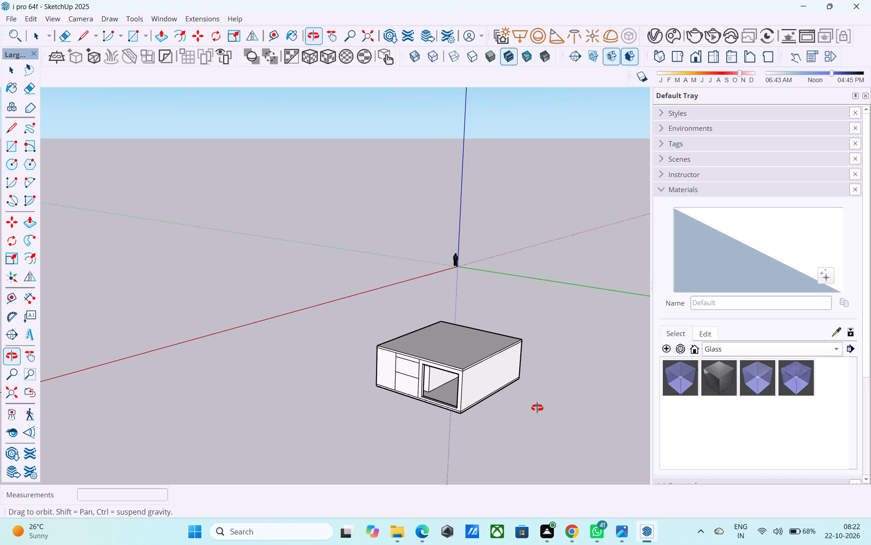
{"action": "middle_click_drag", "start_coordinate": [537, 408], "coordinate": [545, 397]}
{"action": "scroll", "coordinate": [545, 397], "scroll_direction": "up", "scroll_amount": 1}
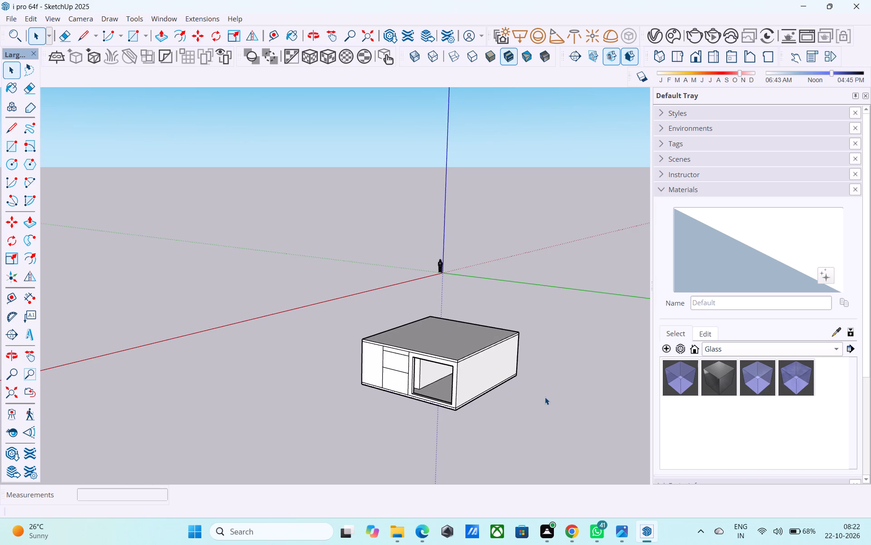
{"action": "scroll", "coordinate": [545, 397], "scroll_direction": "down", "scroll_amount": 2}
{"action": "middle_click_drag", "start_coordinate": [425, 422], "coordinate": [492, 347]}
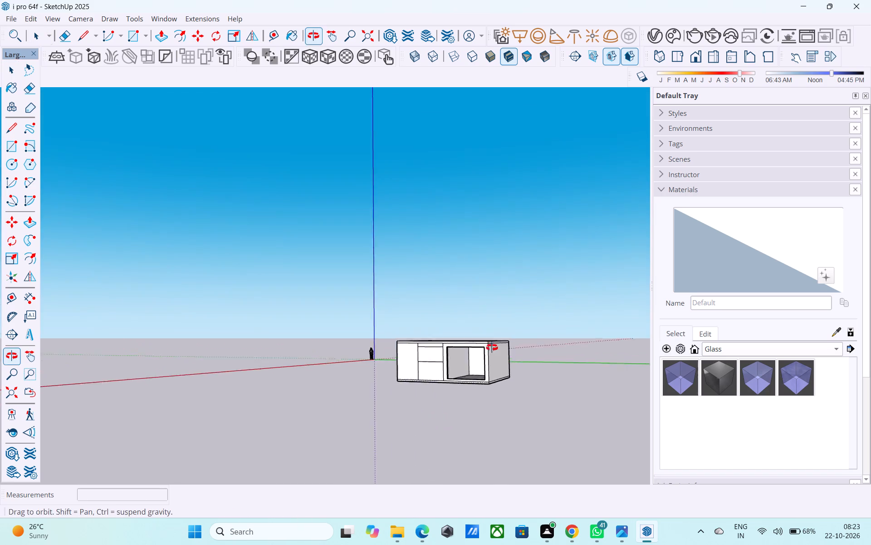
{"action": "middle_click_drag", "start_coordinate": [492, 347], "coordinate": [493, 343]}
{"action": "scroll", "coordinate": [494, 336], "scroll_direction": "up", "scroll_amount": 8}
{"action": "scroll", "coordinate": [463, 357], "scroll_direction": "down", "scroll_amount": 1}
Copy the roof slab's top front edge 4' back across the roof surface.
{"action": "middle_click_drag", "start_coordinate": [460, 355], "coordinate": [483, 434]}
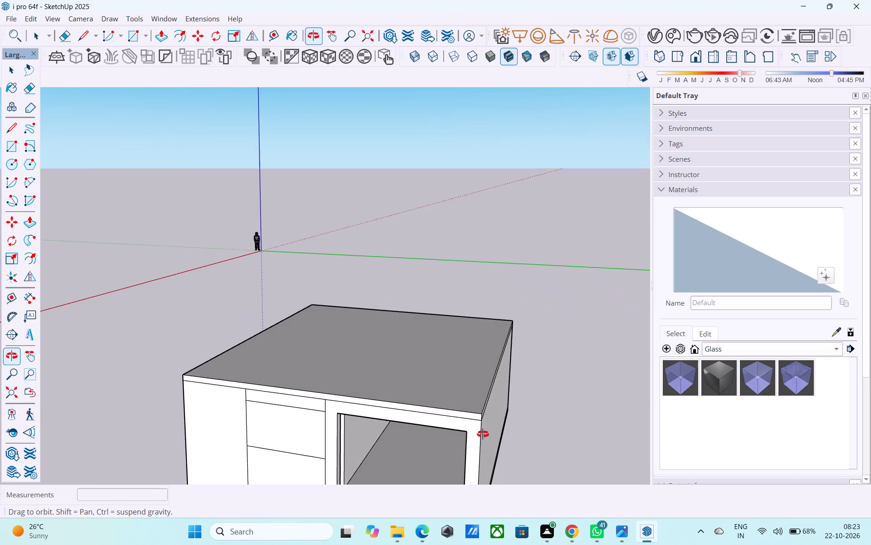
{"action": "middle_click_drag", "start_coordinate": [483, 434], "coordinate": [485, 480]}
{"action": "left_click", "coordinate": [411, 381]}
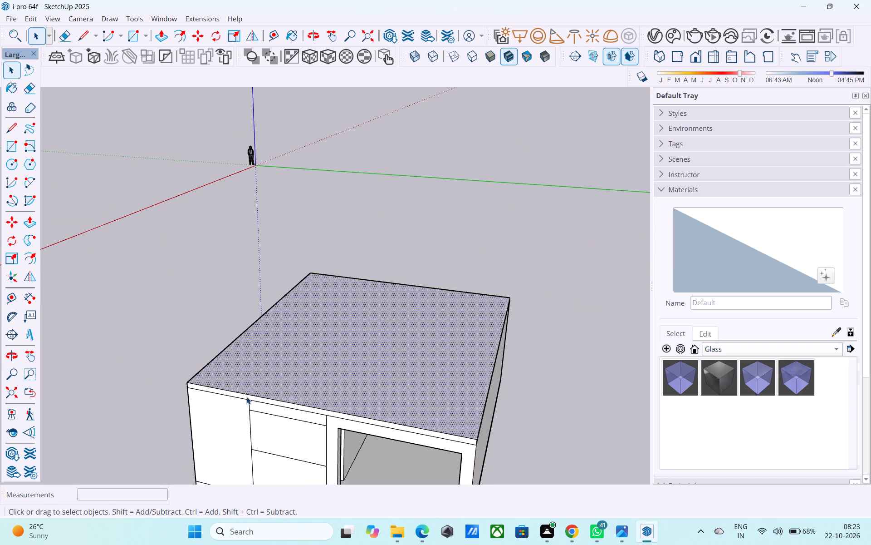
{"action": "left_click", "coordinate": [244, 392]}
{"action": "key", "text": "m"}
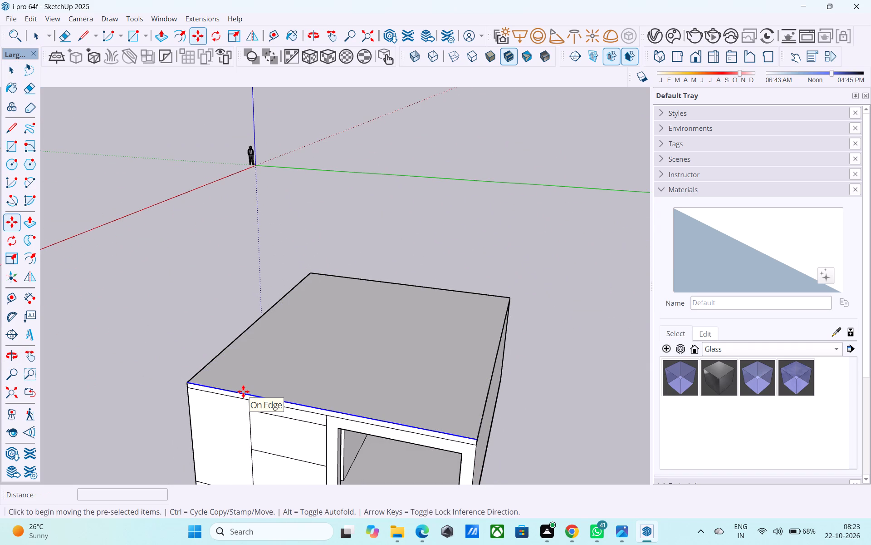
{"action": "left_click", "coordinate": [474, 441]}
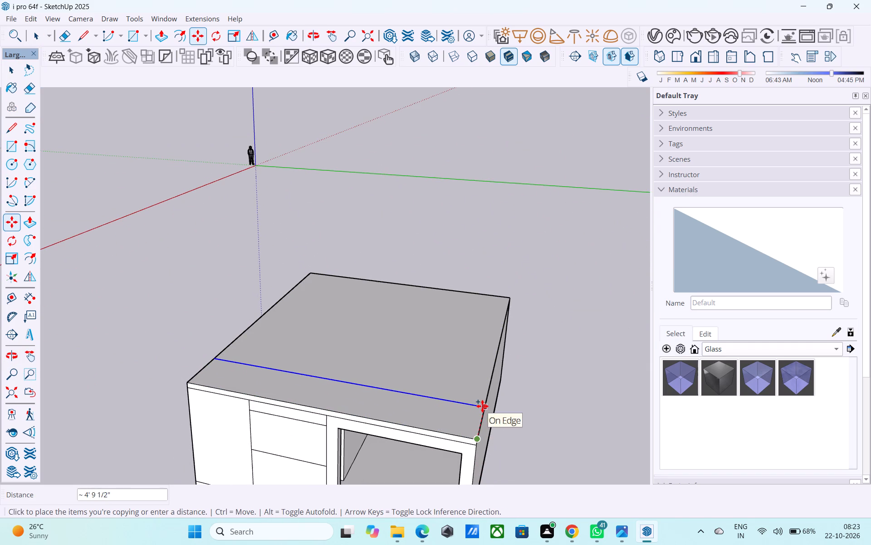
{"action": "type", "text": "4'"}
{"action": "key", "text": "Return"}
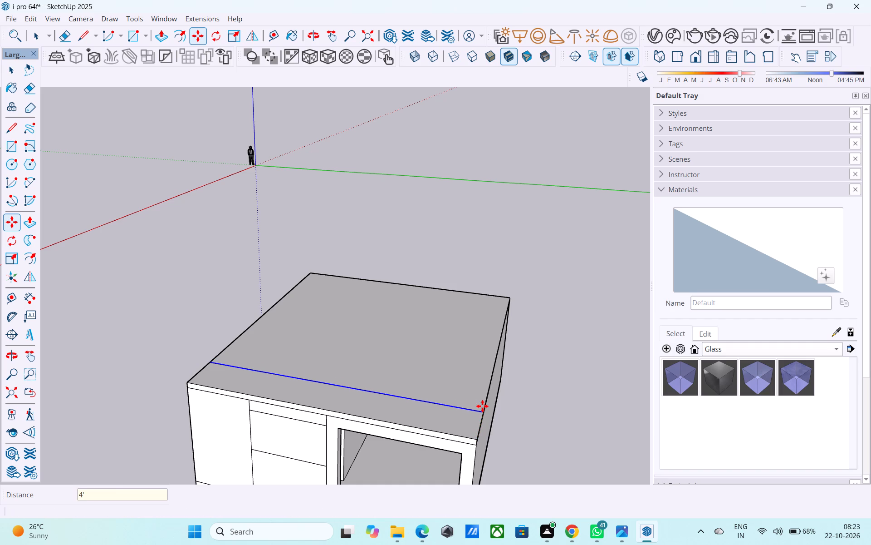
{"action": "key", "text": "space"}
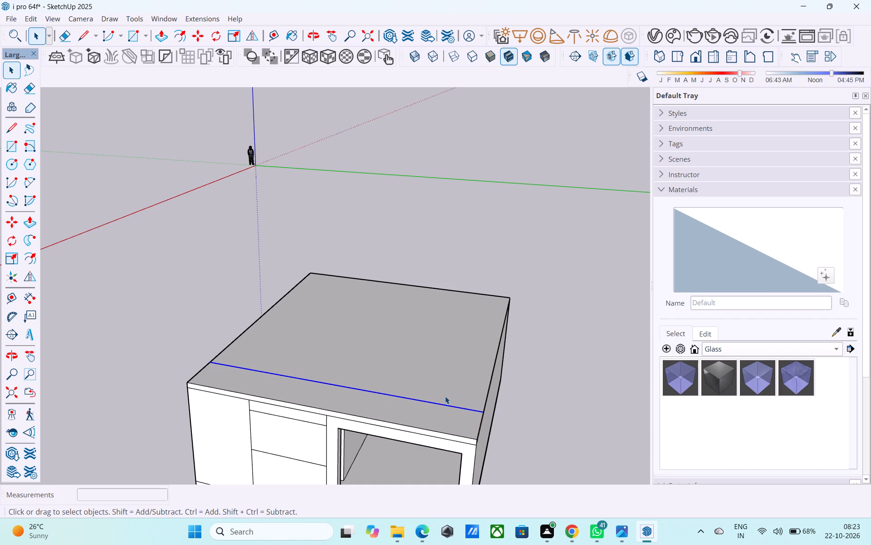
Copy the dividing line on the roof a further 2' toward the back of the house.
{"action": "scroll", "coordinate": [445, 396], "scroll_direction": "down", "scroll_amount": 2}
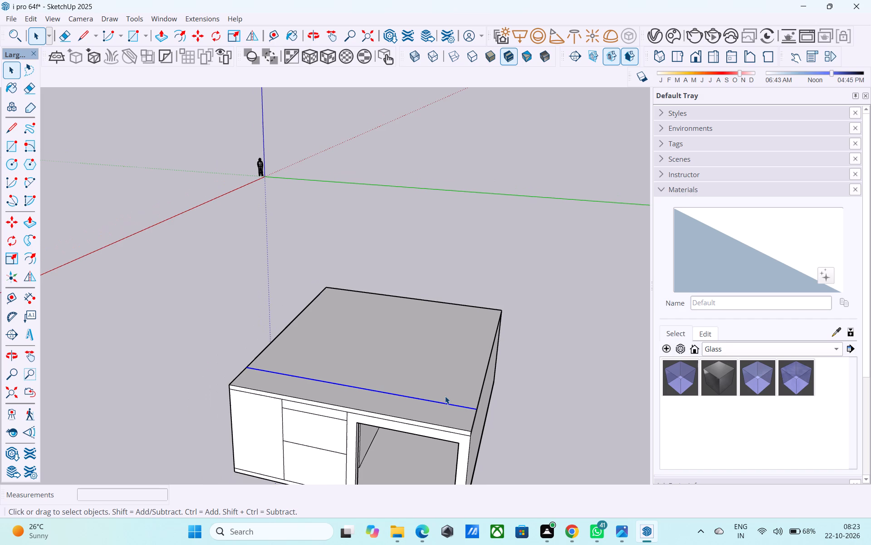
{"action": "scroll", "coordinate": [445, 396], "scroll_direction": "down", "scroll_amount": 1}
{"action": "middle_click_drag", "start_coordinate": [445, 396], "coordinate": [475, 514]}
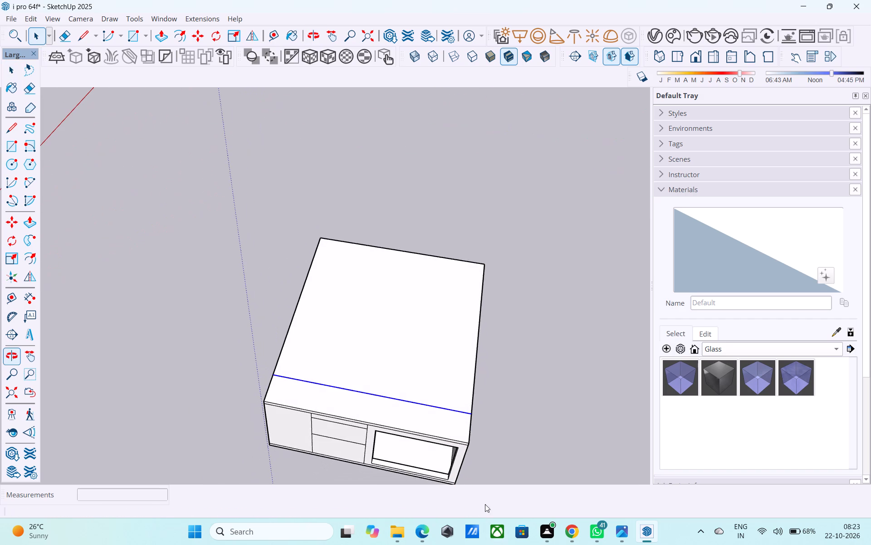
{"action": "left_click", "coordinate": [436, 317]}
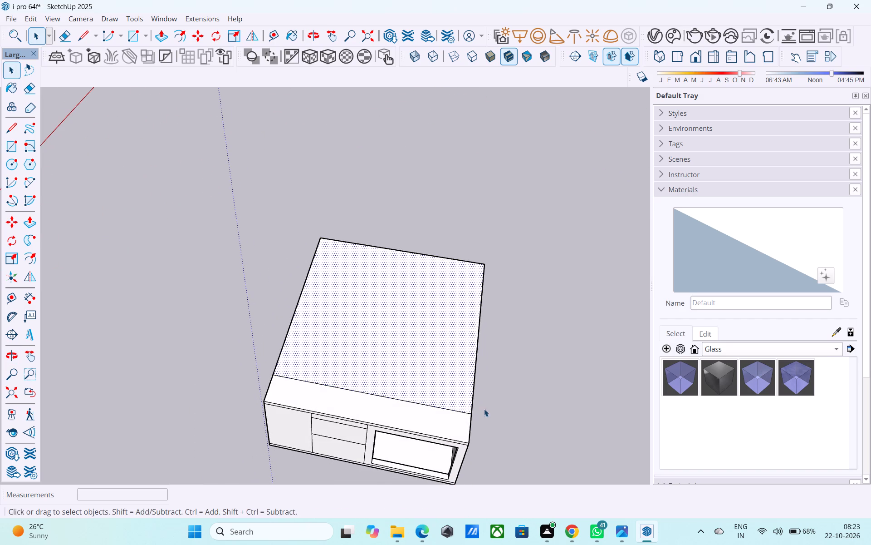
{"action": "scroll", "coordinate": [453, 408], "scroll_direction": "up", "scroll_amount": 5}
{"action": "left_click", "coordinate": [456, 412]}
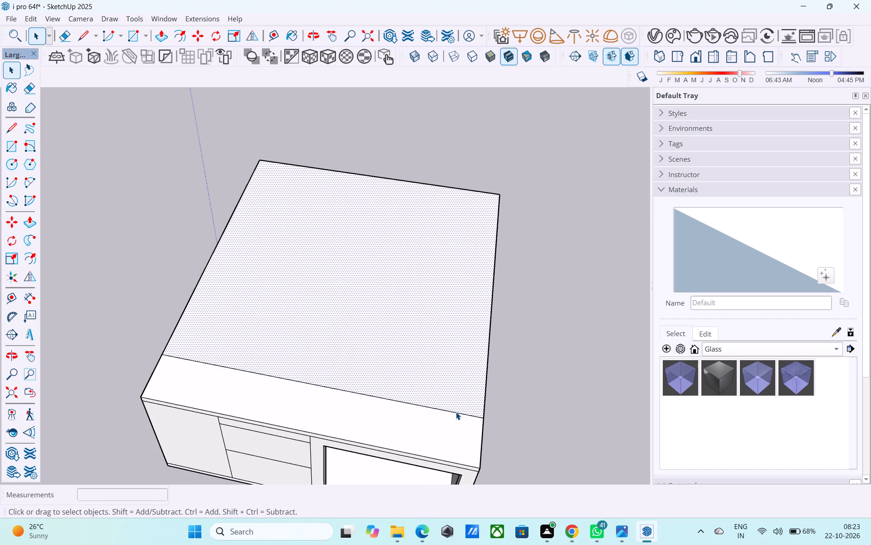
{"action": "key", "text": "m"}
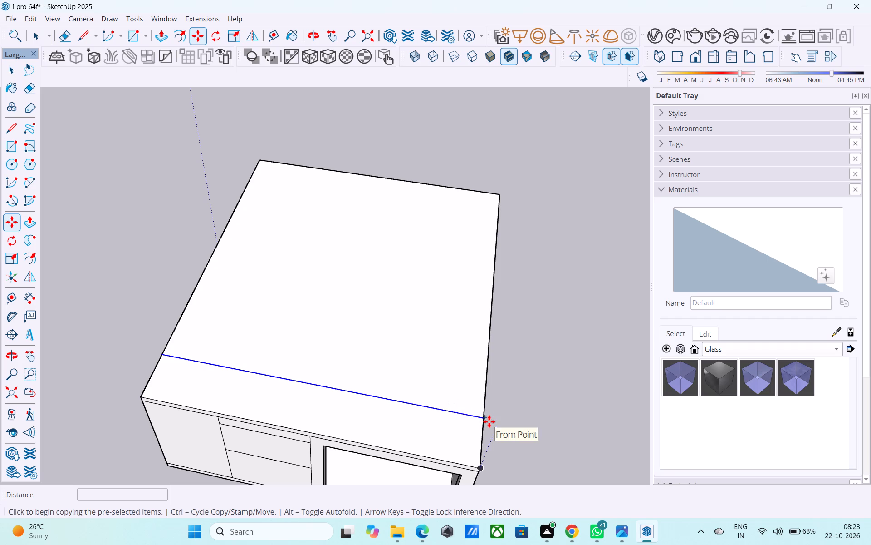
{"action": "left_click", "coordinate": [484, 417]}
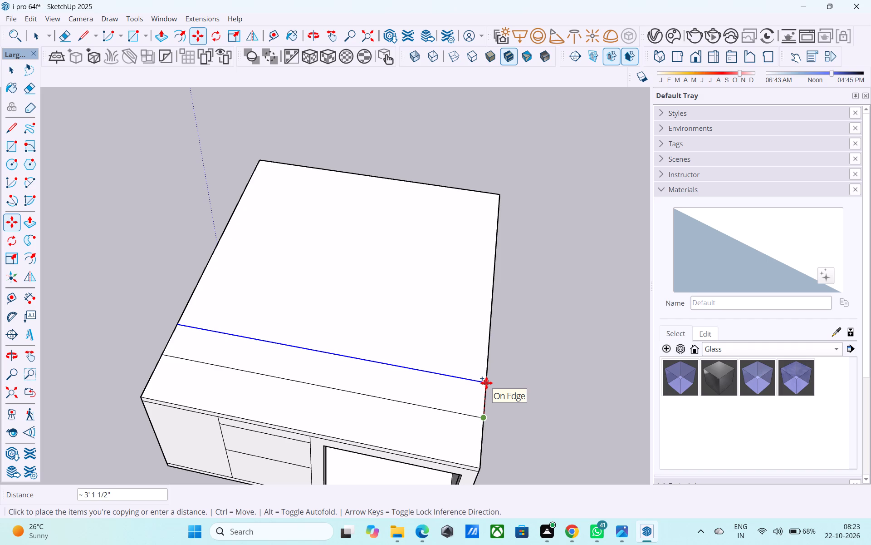
{"action": "key", "text": "2"}
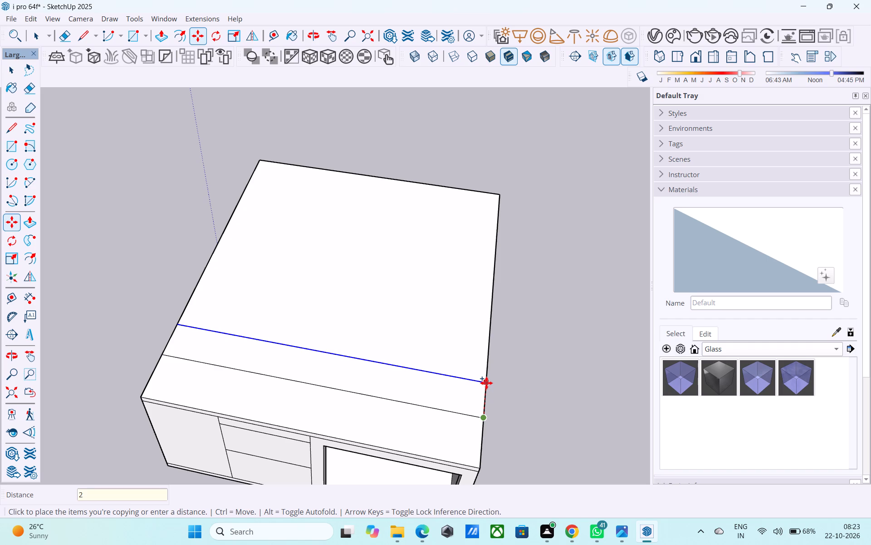
{"action": "key", "text": "apostrophe"}
{"action": "key", "text": "Return"}
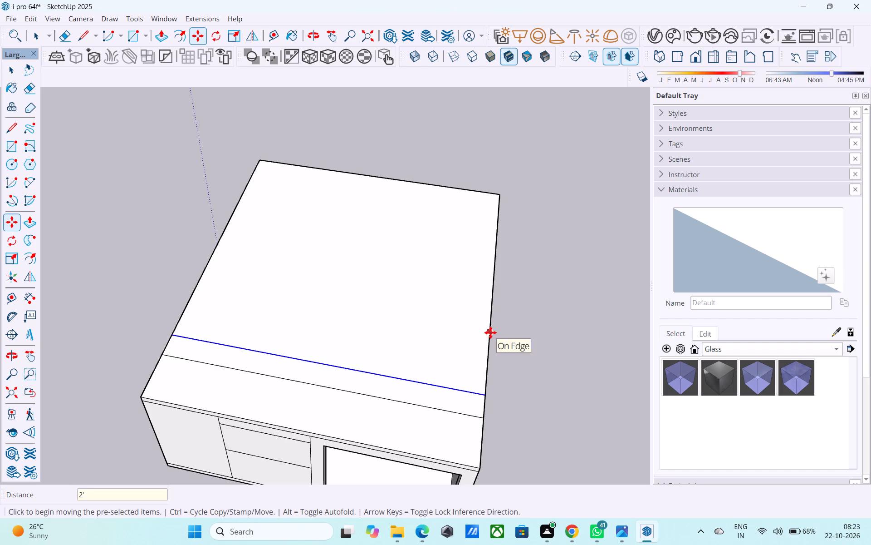
Erase the roof dividing line nearer the front edge, keeping the one farther back.
{"action": "middle_click_drag", "start_coordinate": [449, 377], "coordinate": [431, 375]}
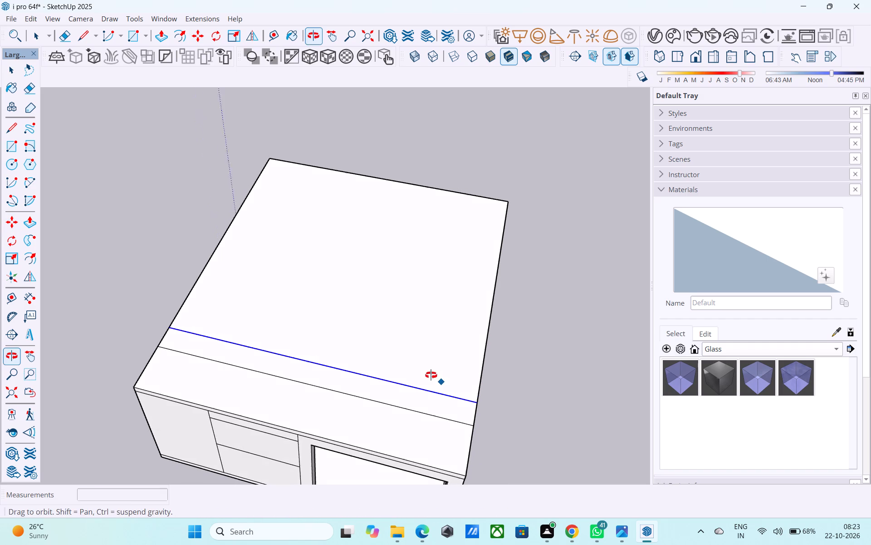
{"action": "middle_click_drag", "start_coordinate": [431, 375], "coordinate": [430, 375]}
{"action": "scroll", "coordinate": [366, 371], "scroll_direction": "up", "scroll_amount": 3}
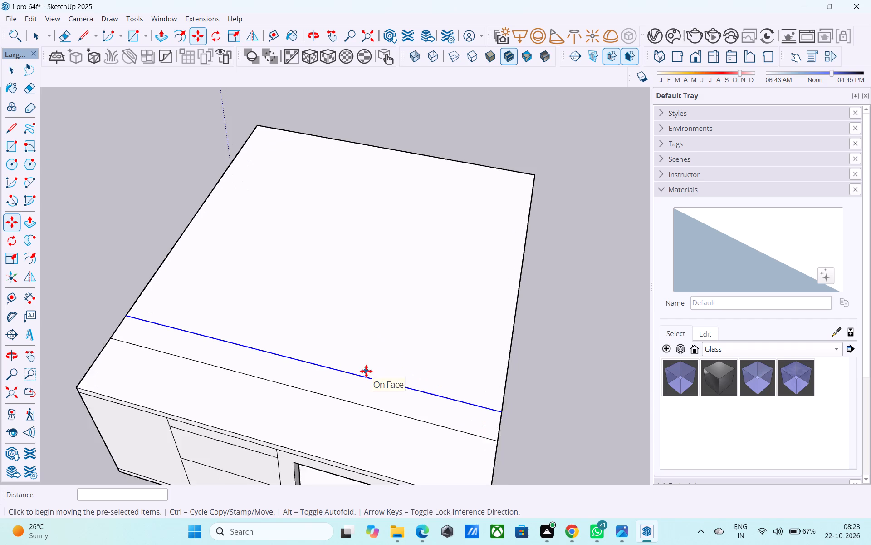
{"action": "key", "text": "e"}
{"action": "left_click_drag", "start_coordinate": [354, 403], "coordinate": [349, 417]}
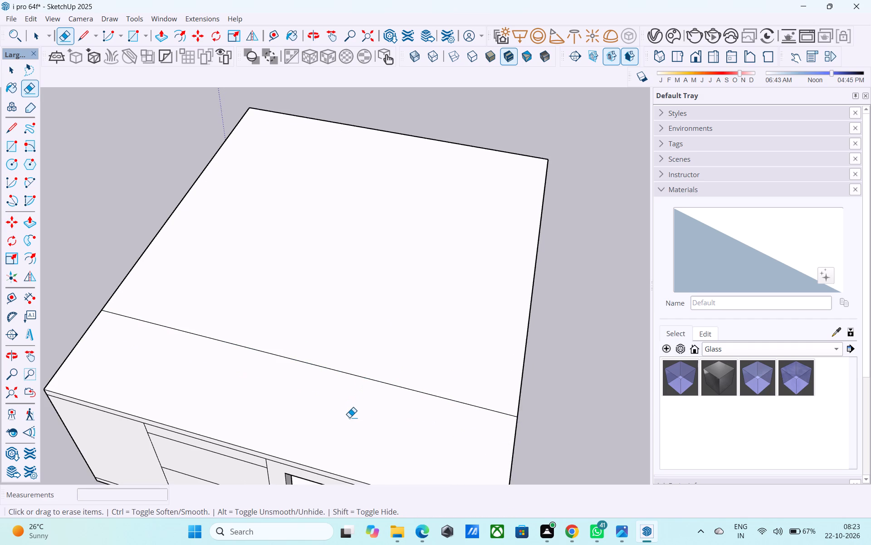
Save the model.
{"action": "key", "text": "space"}
{"action": "key", "text": "space"}
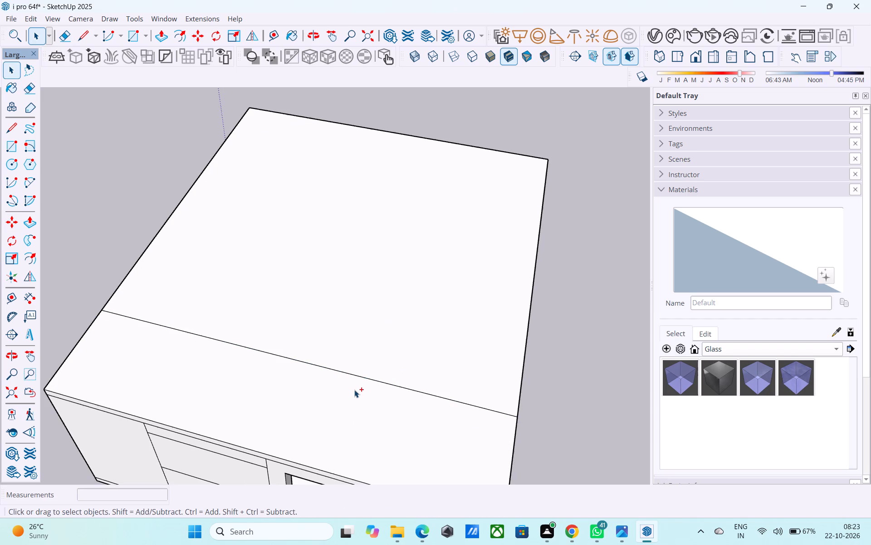
{"action": "key", "text": "ctrl+s"}
{"action": "key", "text": "space"}
Offset the outline of the large rear roof face 6" inward.
{"action": "scroll", "coordinate": [360, 384], "scroll_direction": "down", "scroll_amount": 2}
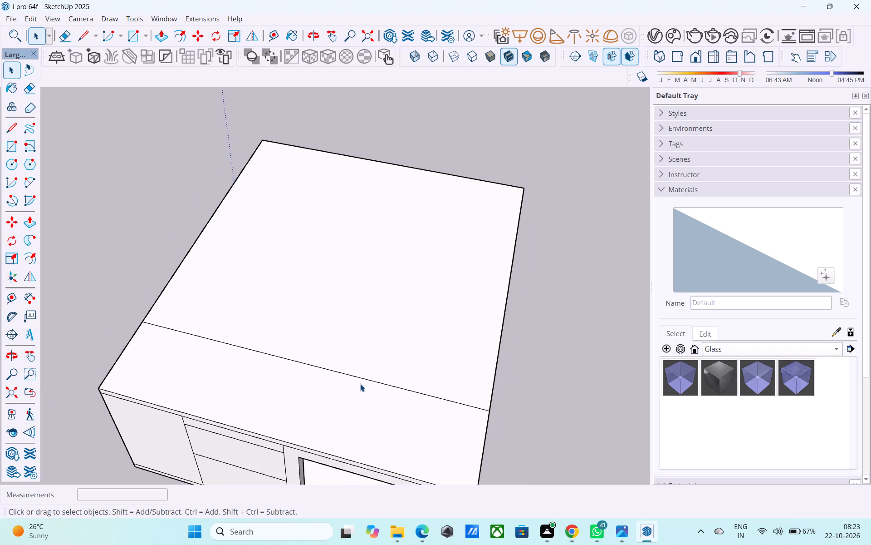
{"action": "scroll", "coordinate": [360, 384], "scroll_direction": "down", "scroll_amount": 1}
{"action": "middle_click_drag", "start_coordinate": [361, 384], "coordinate": [369, 364]}
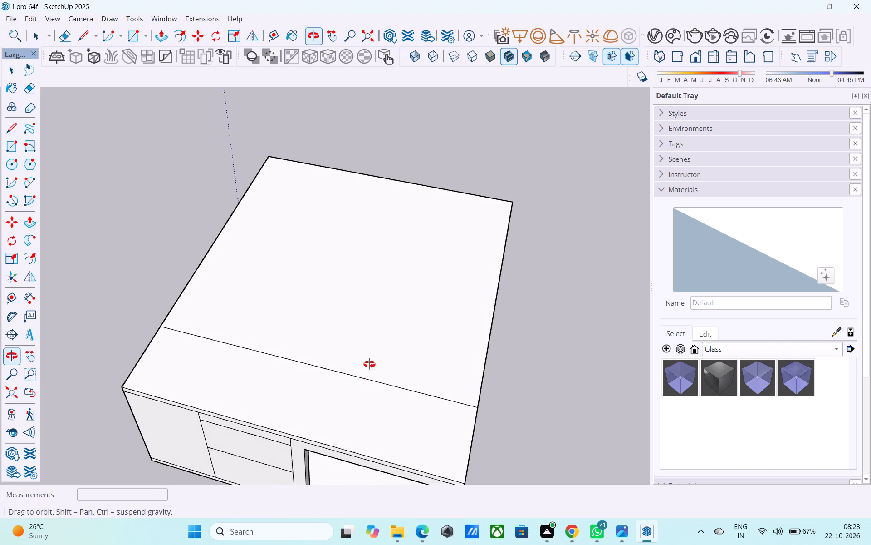
{"action": "middle_click_drag", "start_coordinate": [369, 364], "coordinate": [569, 387]}
{"action": "left_click", "coordinate": [367, 326]}
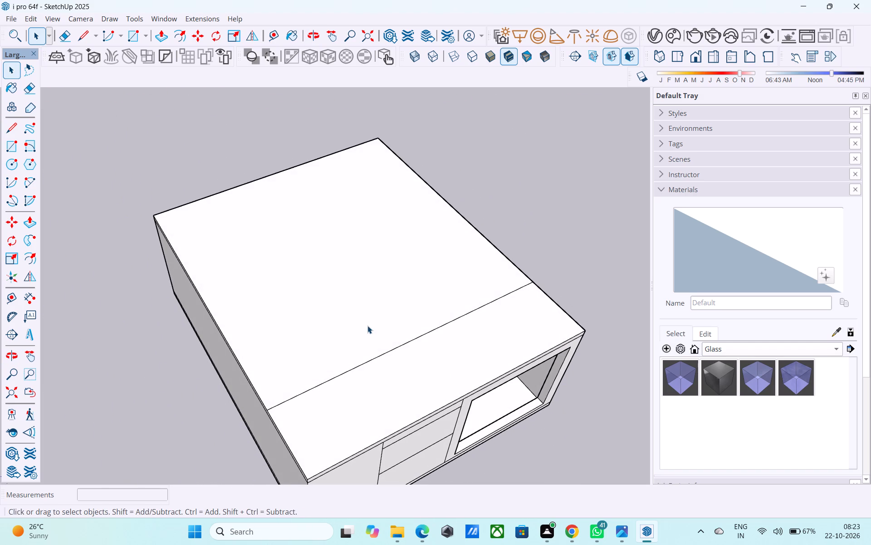
{"action": "key", "text": "f"}
{"action": "left_click", "coordinate": [365, 321]}
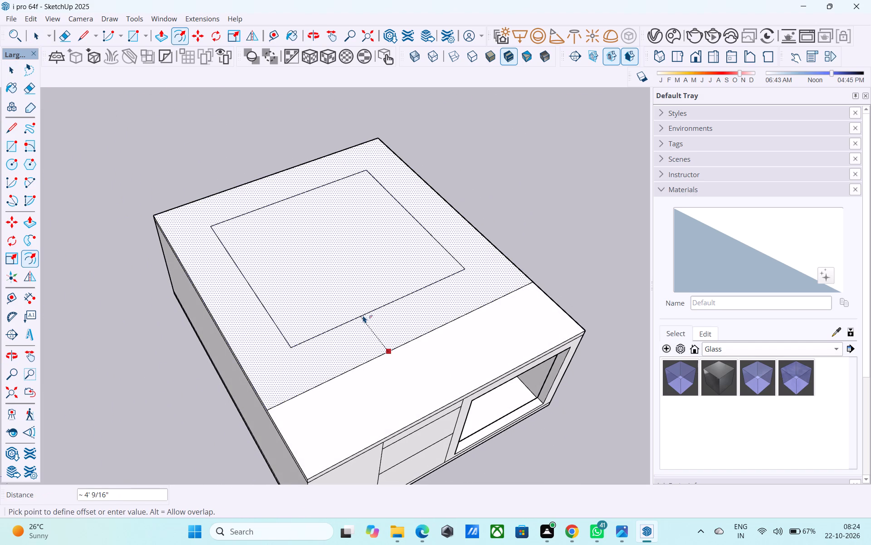
{"action": "type", "text": "6\""}
{"action": "key", "text": "Return"}
{"action": "key", "text": "space"}
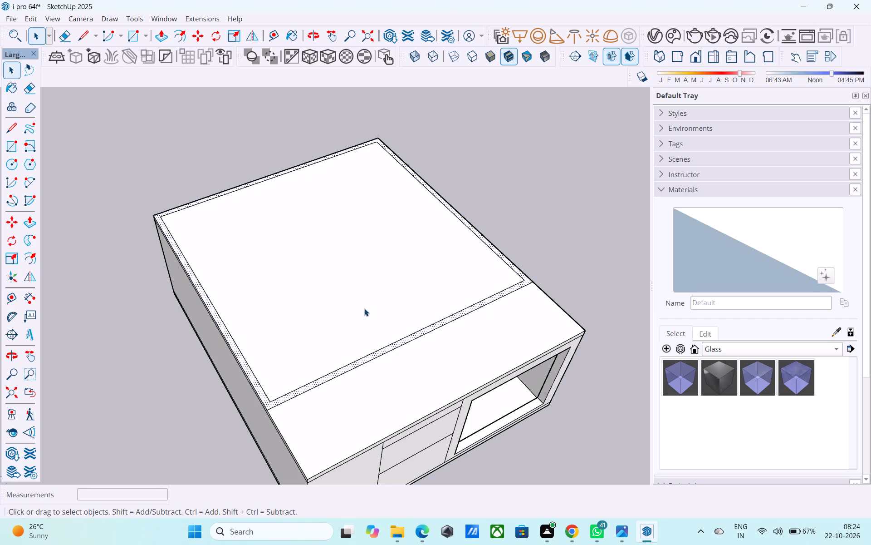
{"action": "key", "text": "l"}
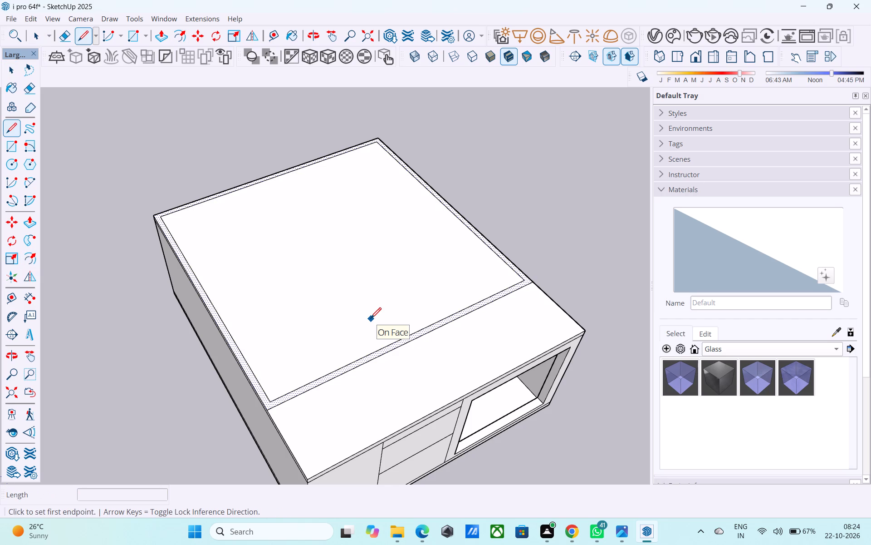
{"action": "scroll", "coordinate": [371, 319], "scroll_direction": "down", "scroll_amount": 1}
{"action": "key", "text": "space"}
Copy the inner left edge of the rear roof's offset border 8' across the roof toward the house's right side.
{"action": "middle_click_drag", "start_coordinate": [371, 322], "coordinate": [332, 345]}
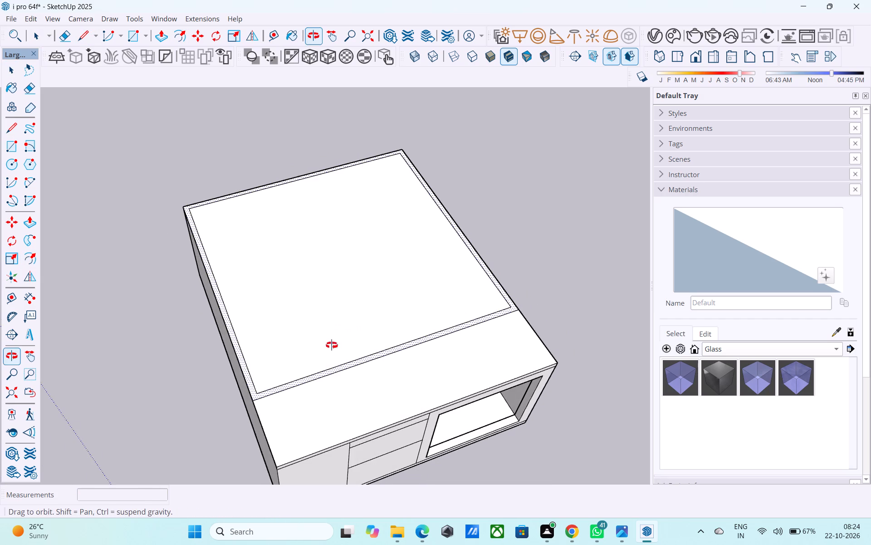
{"action": "middle_click_drag", "start_coordinate": [332, 345], "coordinate": [328, 352]}
{"action": "left_click", "coordinate": [252, 391]}
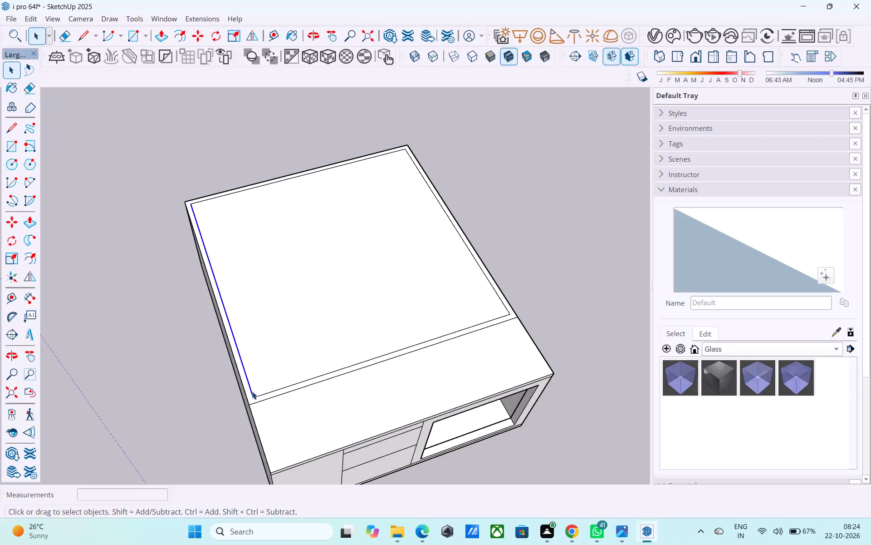
{"action": "key", "text": "m"}
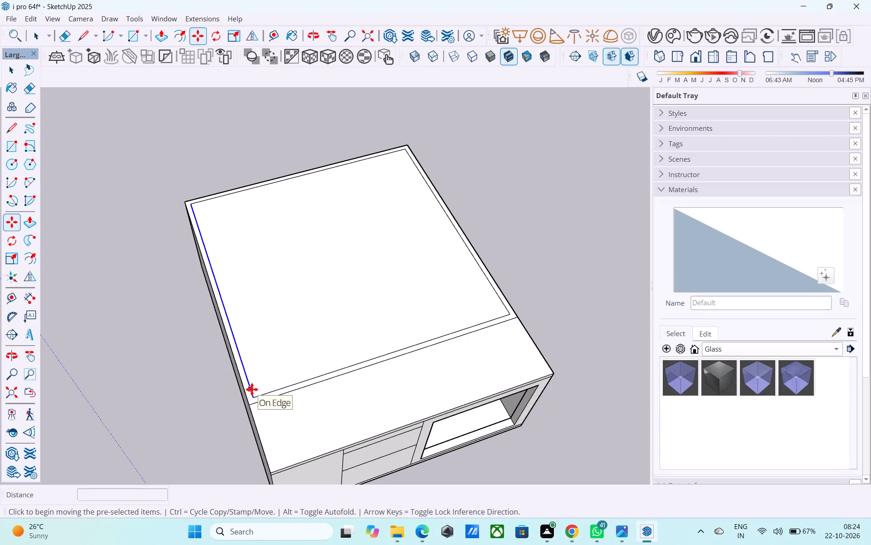
{"action": "left_click", "coordinate": [254, 394]}
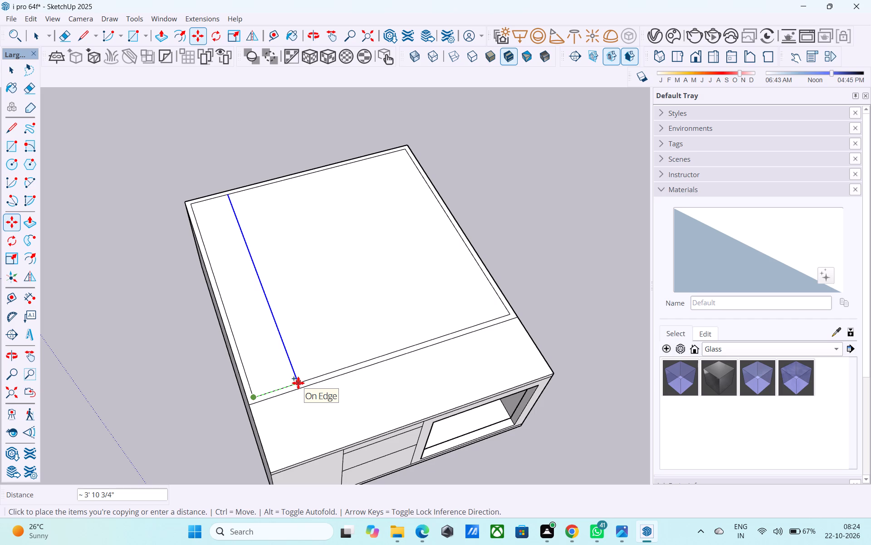
{"action": "type", "text": "10'"}
{"action": "key", "text": "Return"}
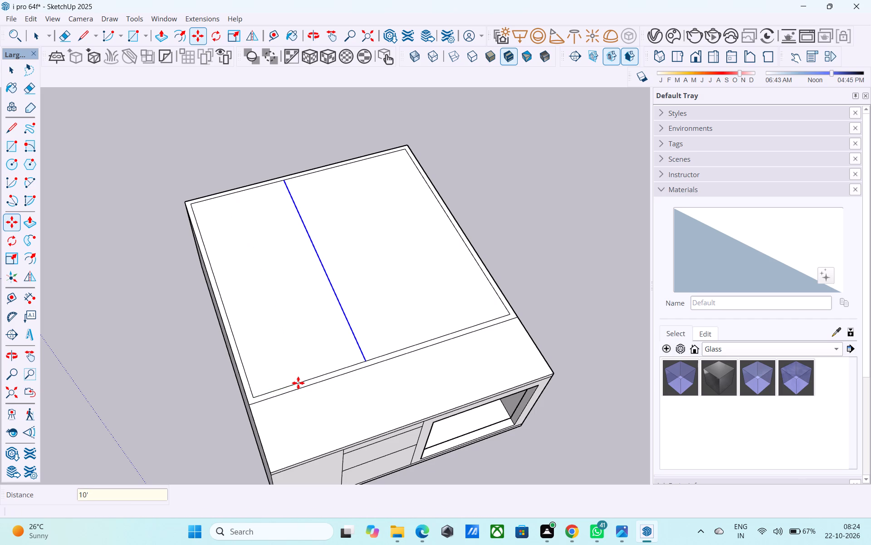
{"action": "type", "text": "8'"}
{"action": "key", "text": "Return"}
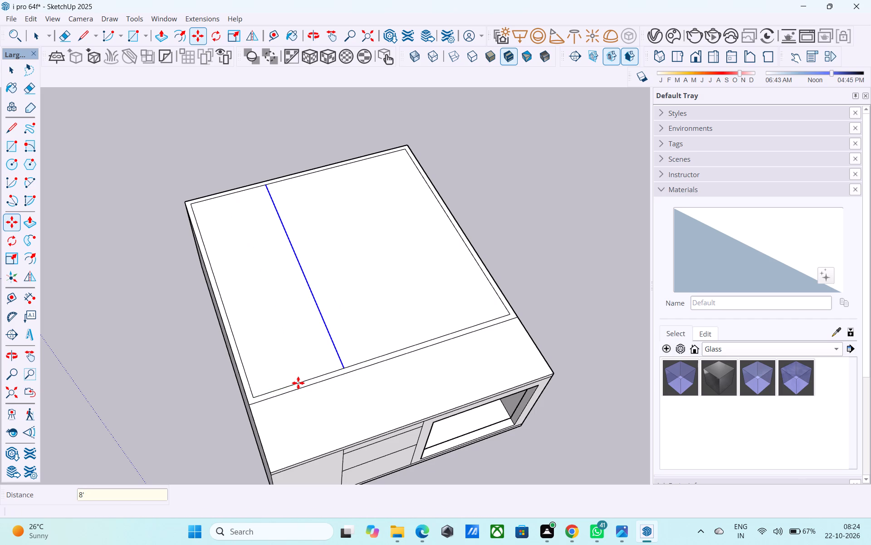
{"action": "key", "text": "space"}
Copy the new roof dividing line 6" back toward the left border to outline a partition wall strip.
{"action": "middle_click_drag", "start_coordinate": [297, 381], "coordinate": [229, 381]}
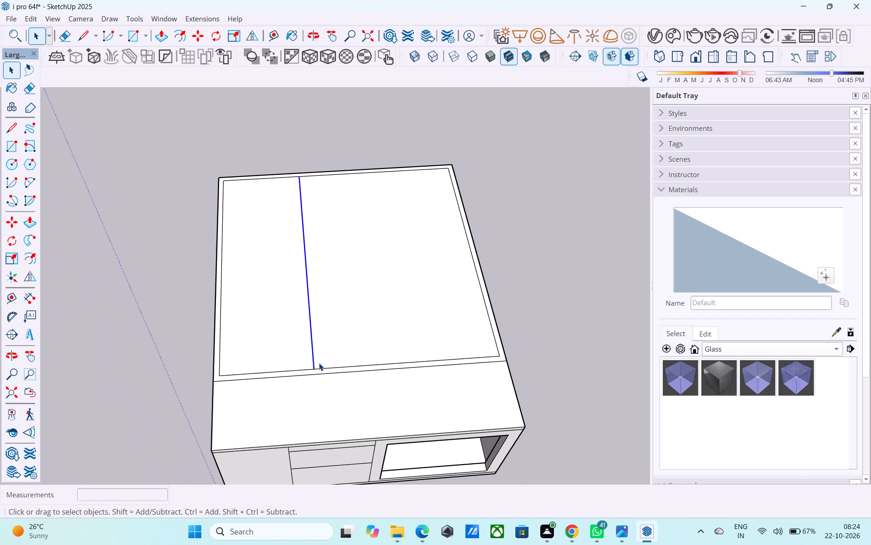
{"action": "key", "text": "m"}
{"action": "scroll", "coordinate": [318, 364], "scroll_direction": "up", "scroll_amount": 4}
{"action": "left_click", "coordinate": [310, 367]}
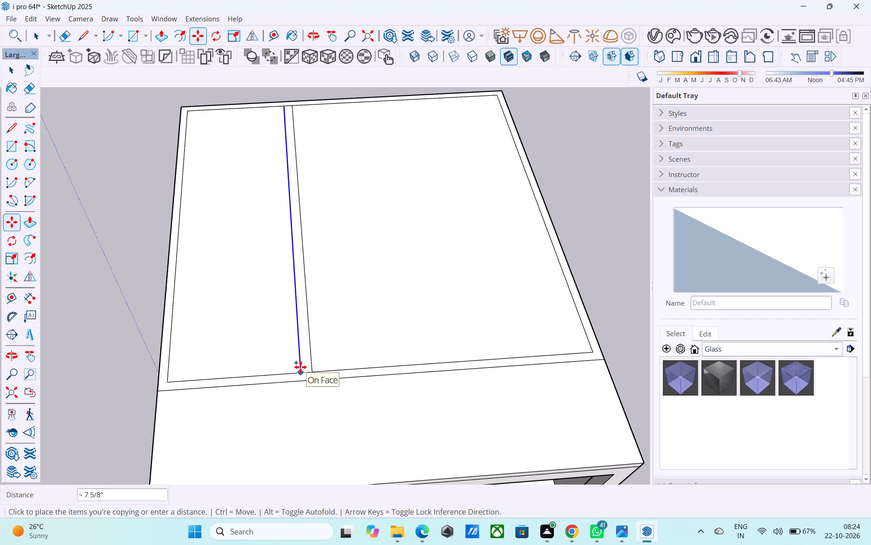
{"action": "type", "text": "6\""}
{"action": "key", "text": "Return"}
{"action": "key", "text": "space"}
Copy the partition strip's right-hand line 4' toward the right side of the rear roof face.
{"action": "left_click", "coordinate": [311, 372]}
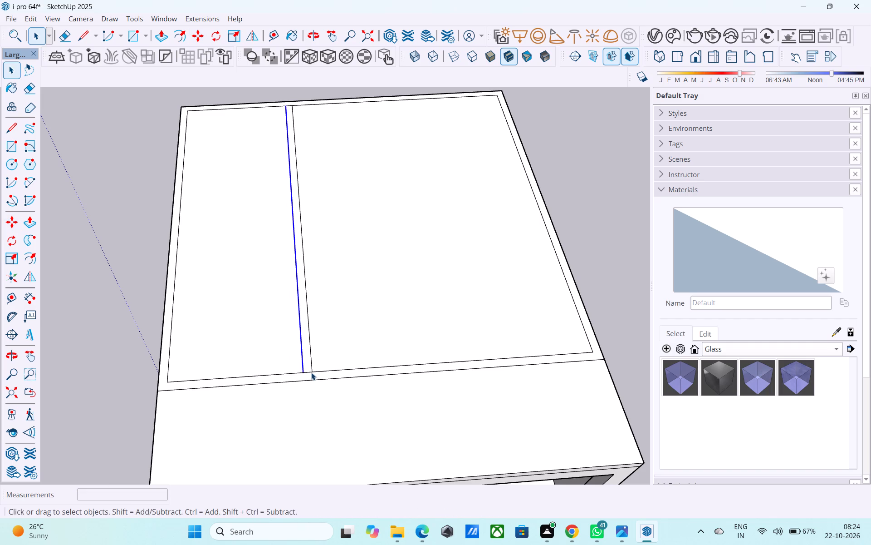
{"action": "left_click", "coordinate": [311, 365]}
{"action": "key", "text": "m"}
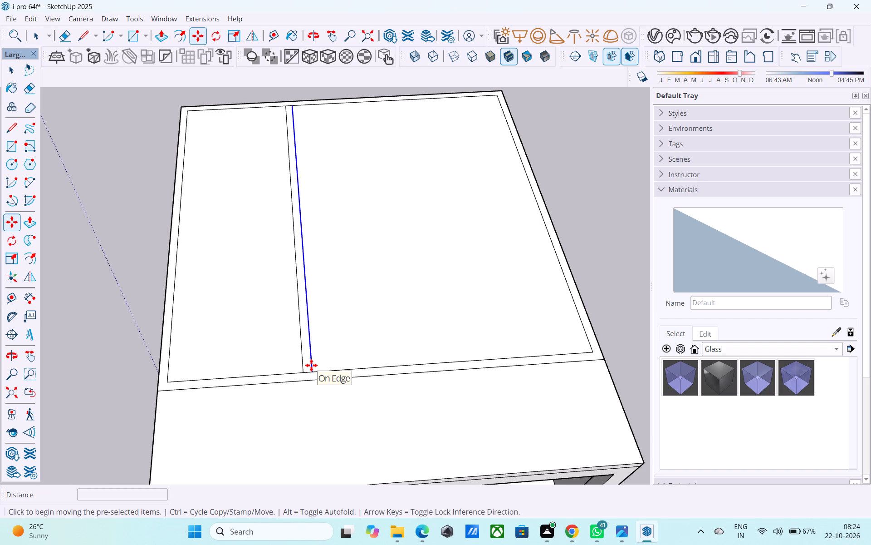
{"action": "left_click", "coordinate": [313, 372]}
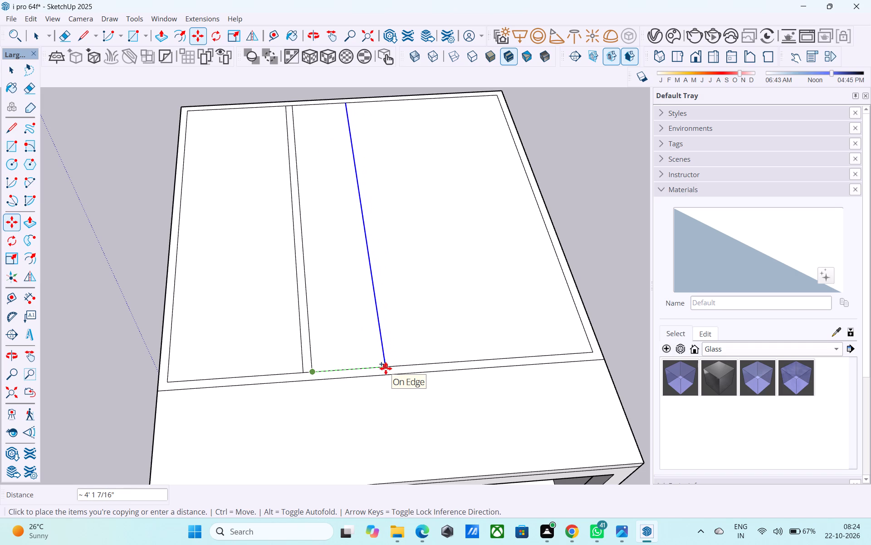
{"action": "type", "text": "4'"}
{"action": "key", "text": "Return"}
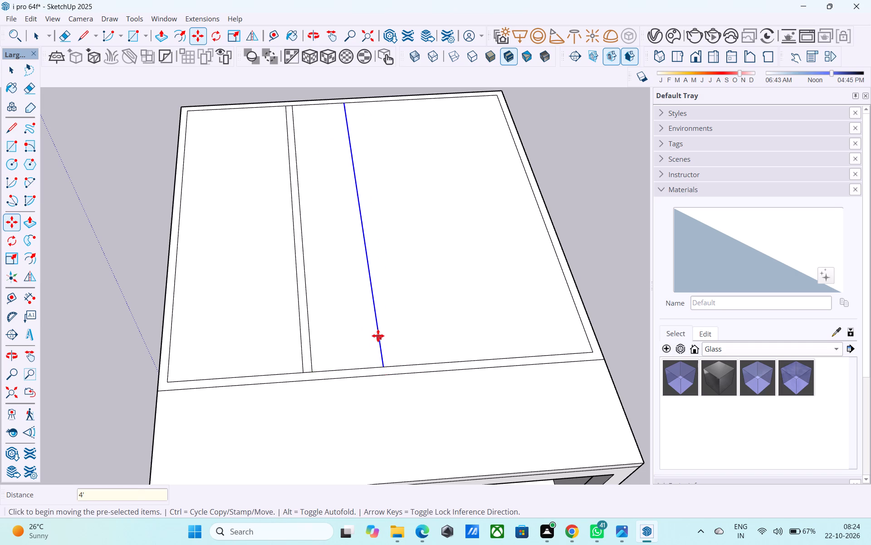
Copy the newest dividing line a further 6" to the right to outline a second partition strip.
{"action": "scroll", "coordinate": [377, 332], "scroll_direction": "up", "scroll_amount": 1}
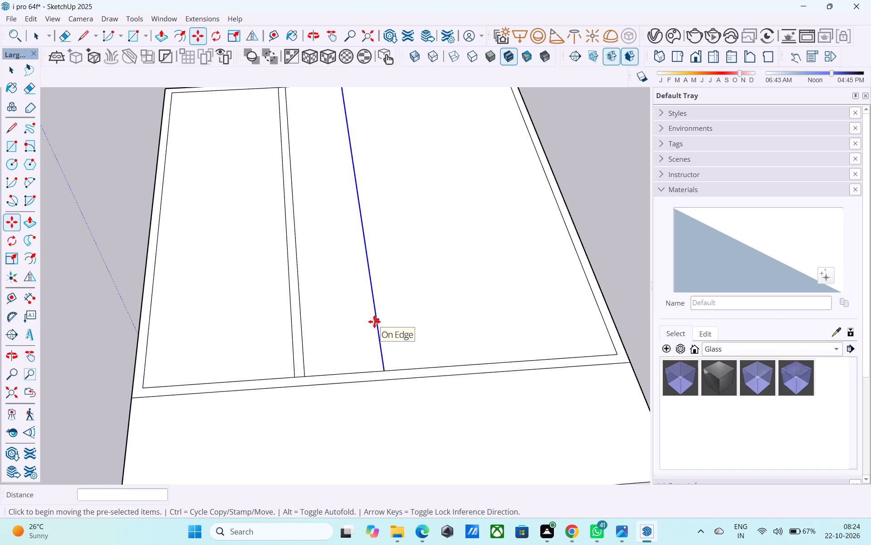
{"action": "scroll", "coordinate": [374, 322], "scroll_direction": "up", "scroll_amount": 1}
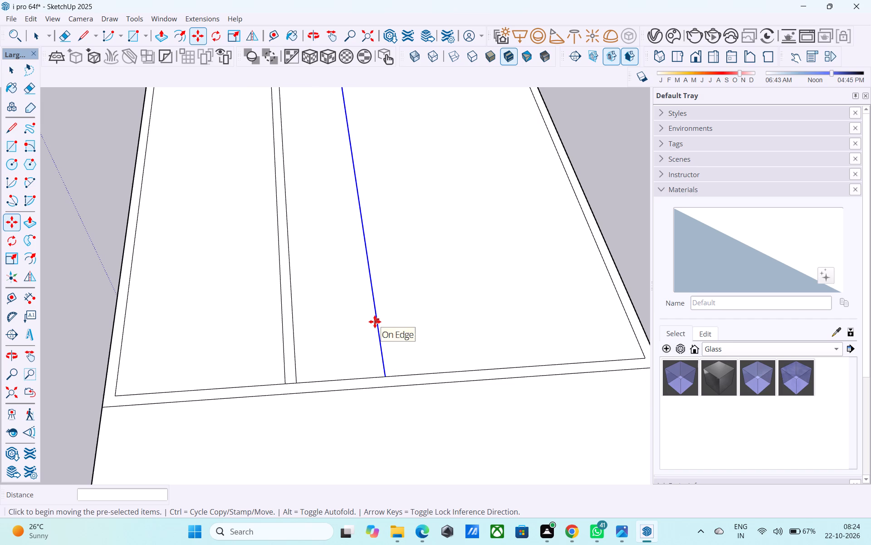
{"action": "scroll", "coordinate": [375, 322], "scroll_direction": "down", "scroll_amount": 2}
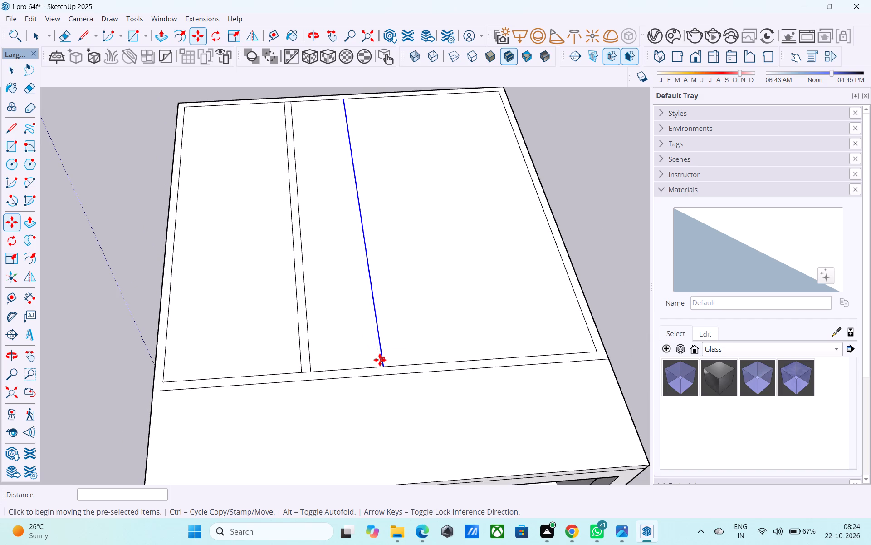
{"action": "scroll", "coordinate": [380, 361], "scroll_direction": "up", "scroll_amount": 3}
{"action": "key", "text": "m"}
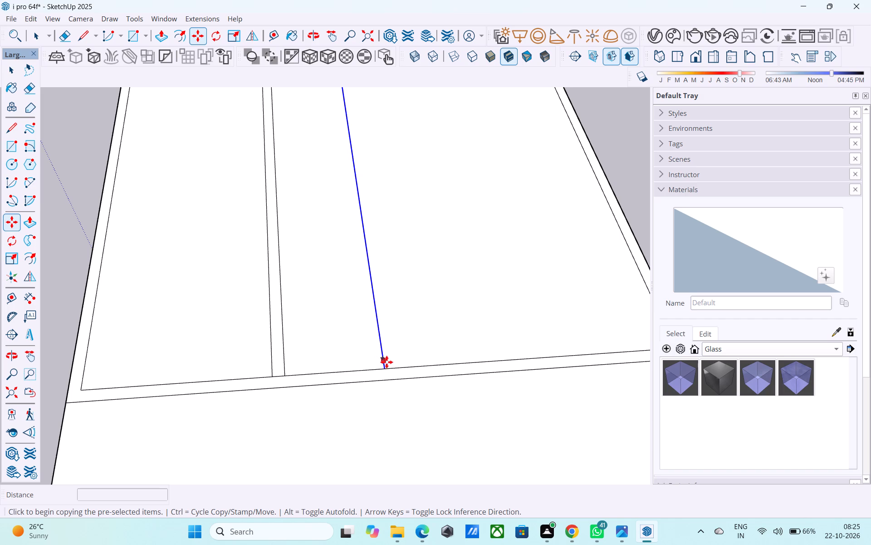
{"action": "left_click", "coordinate": [387, 363]}
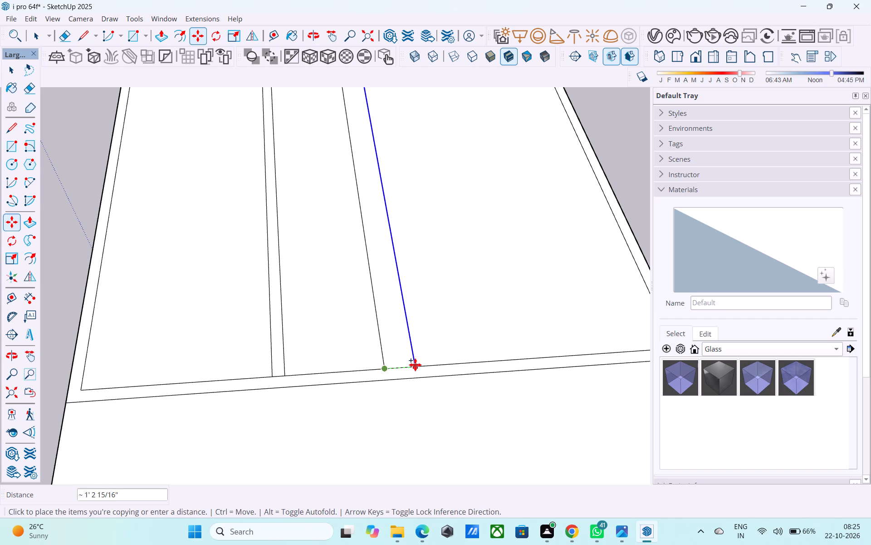
{"action": "type", "text": "6\""}
{"action": "key", "text": "Return"}
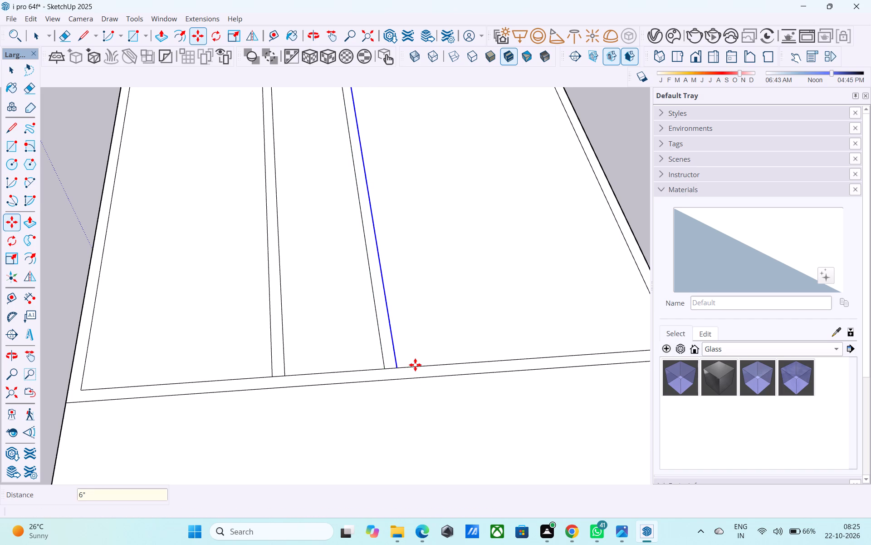
{"action": "scroll", "coordinate": [385, 379], "scroll_direction": "down", "scroll_amount": 2}
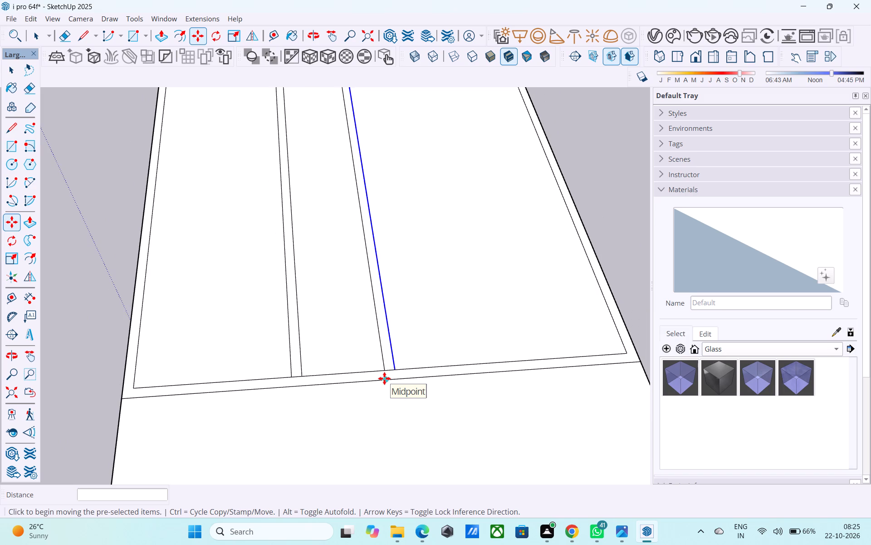
{"action": "scroll", "coordinate": [384, 378], "scroll_direction": "down", "scroll_amount": 1}
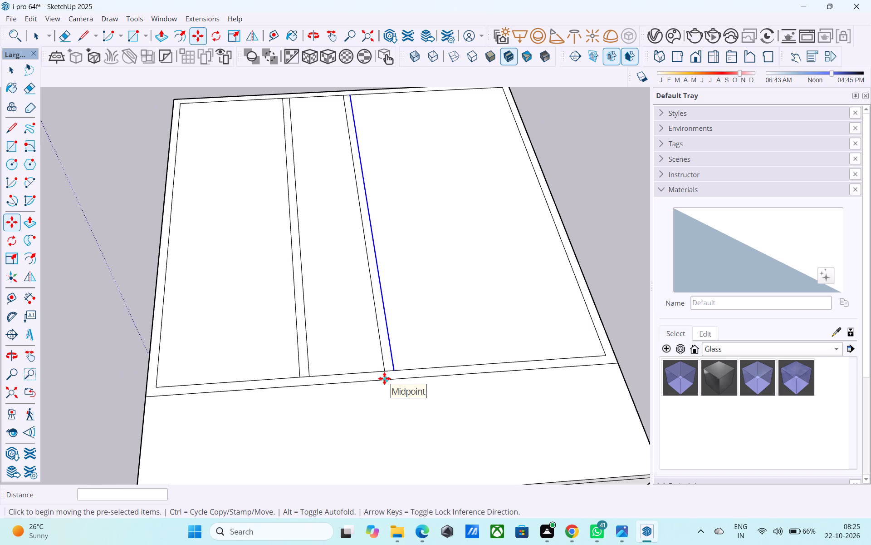
{"action": "scroll", "coordinate": [384, 378], "scroll_direction": "down", "scroll_amount": 1}
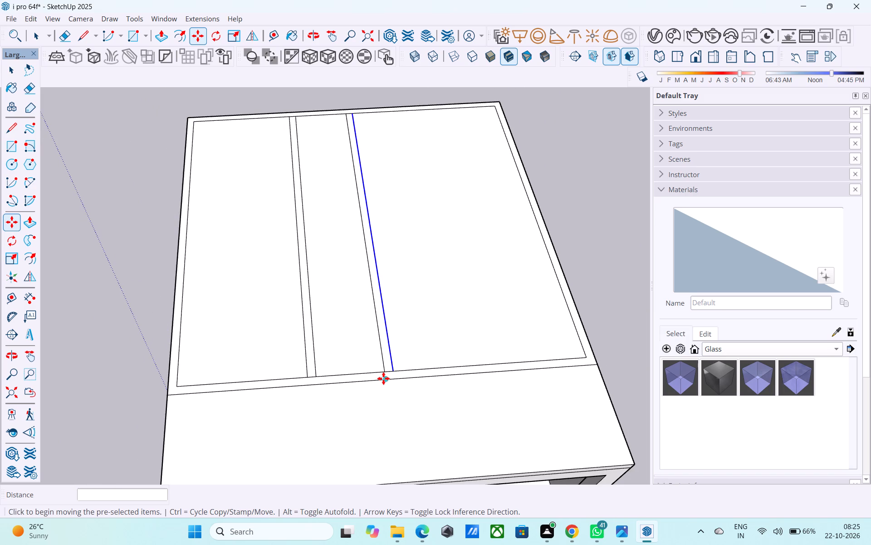
{"action": "key", "text": "space"}
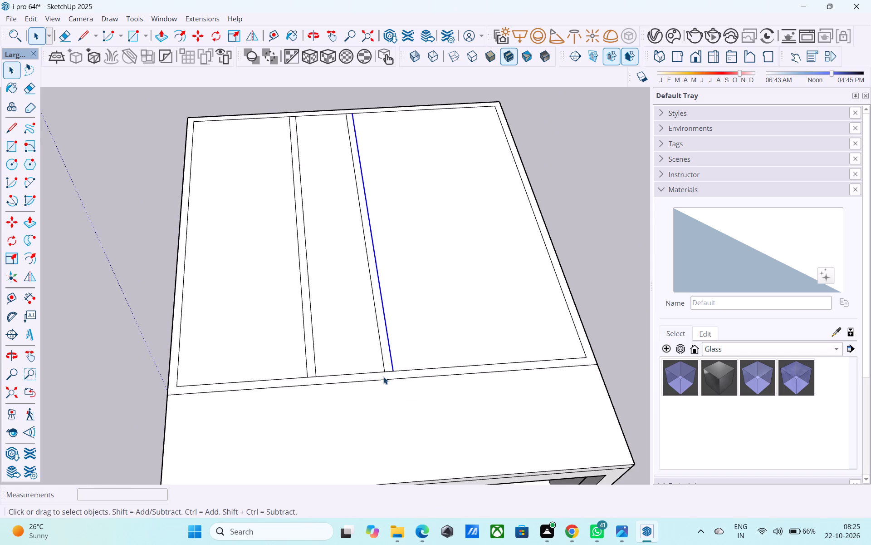
Save the model with the new partition lines.
{"action": "key", "text": "ctrl+s"}
{"action": "key", "text": "space"}
Offset the outline of the front roof strip 6" inward.
{"action": "middle_click_drag", "start_coordinate": [383, 376], "coordinate": [392, 310]}
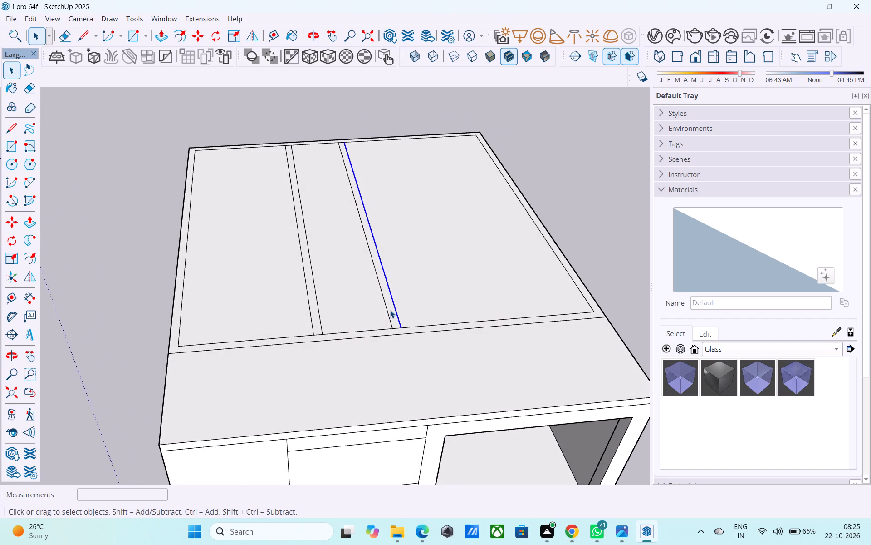
{"action": "scroll", "coordinate": [390, 310], "scroll_direction": "down", "scroll_amount": 3}
{"action": "middle_click_drag", "start_coordinate": [390, 312], "coordinate": [388, 329]}
{"action": "left_click", "coordinate": [367, 367]}
{"action": "key", "text": "f"}
{"action": "left_click", "coordinate": [367, 367]}
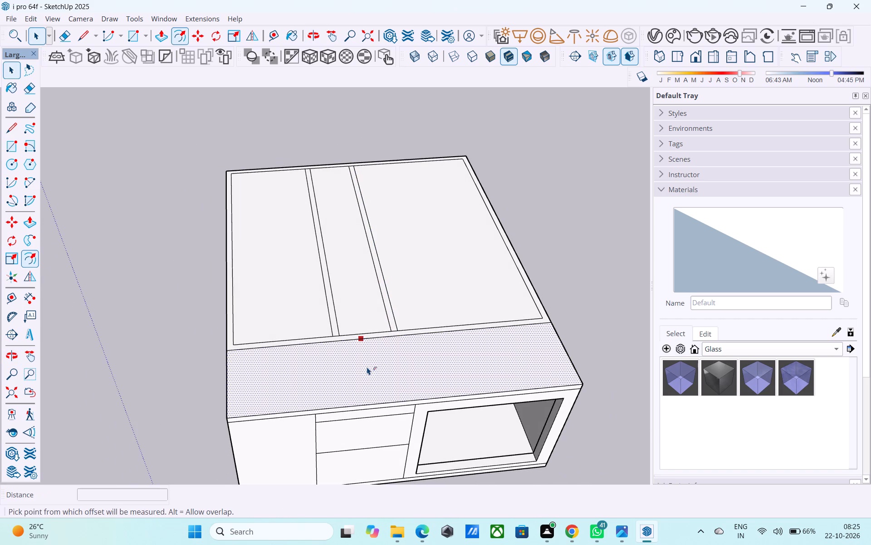
{"action": "key", "text": "6"}
{"action": "key", "text": "shift+quotedbl"}
{"action": "key", "text": "Return"}
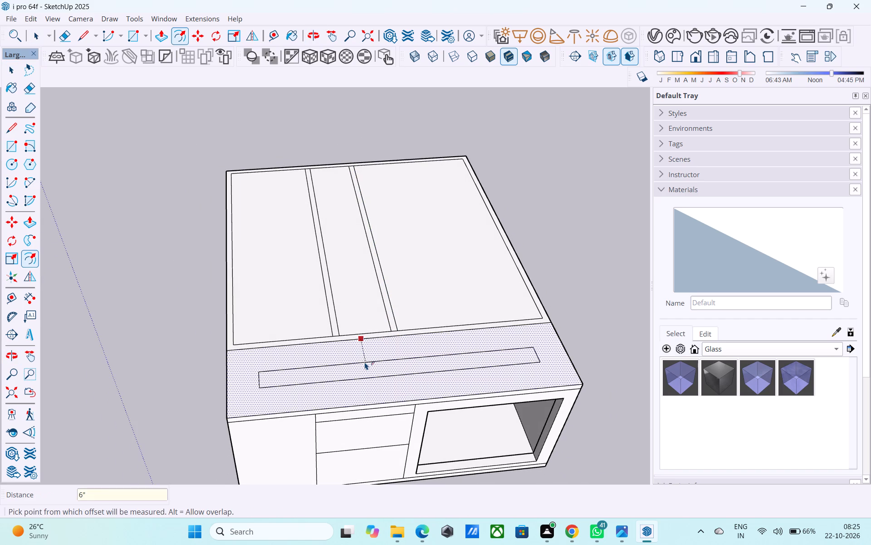
Draw 6" connecting lines from both rear corners of the front strip's inset outline to the line dividing the roof sections.
{"action": "key", "text": "space"}
{"action": "type", "text": "l"}
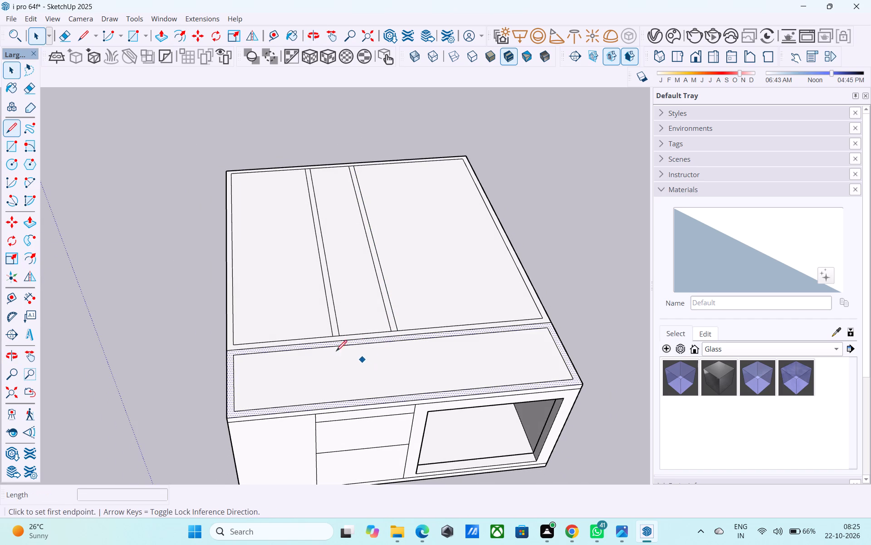
{"action": "scroll", "coordinate": [199, 355], "scroll_direction": "up", "scroll_amount": 4}
{"action": "scroll", "coordinate": [261, 359], "scroll_direction": "up", "scroll_amount": 3}
{"action": "left_click", "coordinate": [257, 357]}
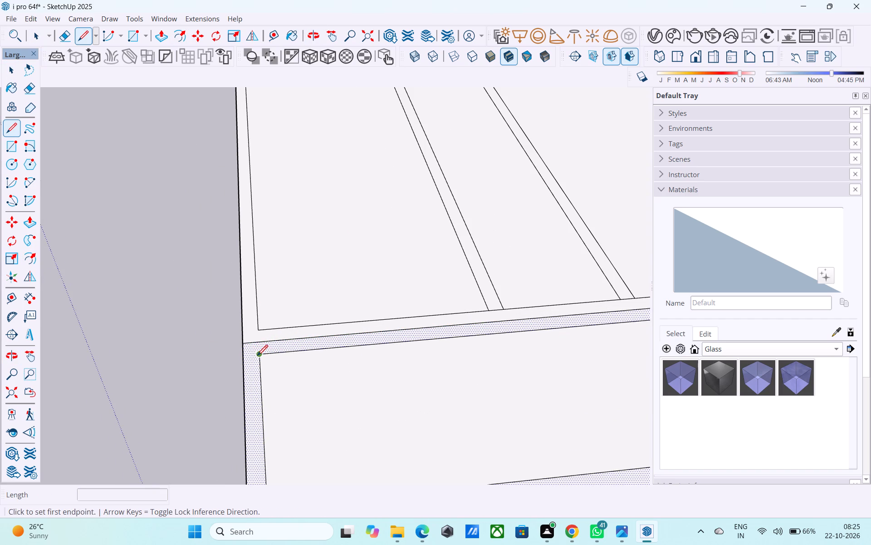
{"action": "left_click", "coordinate": [259, 342]}
{"action": "scroll", "coordinate": [181, 367], "scroll_direction": "down", "scroll_amount": 11}
{"action": "scroll", "coordinate": [447, 334], "scroll_direction": "up", "scroll_amount": 2}
{"action": "scroll", "coordinate": [447, 334], "scroll_direction": "down", "scroll_amount": 1}
{"action": "scroll", "coordinate": [447, 334], "scroll_direction": "up", "scroll_amount": 2}
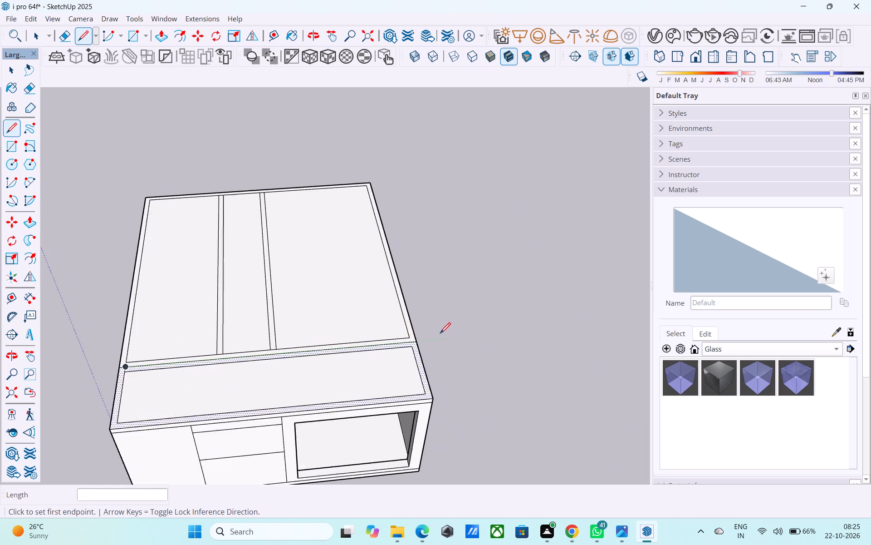
{"action": "scroll", "coordinate": [440, 334], "scroll_direction": "up", "scroll_amount": 6}
{"action": "left_click", "coordinate": [427, 343]}
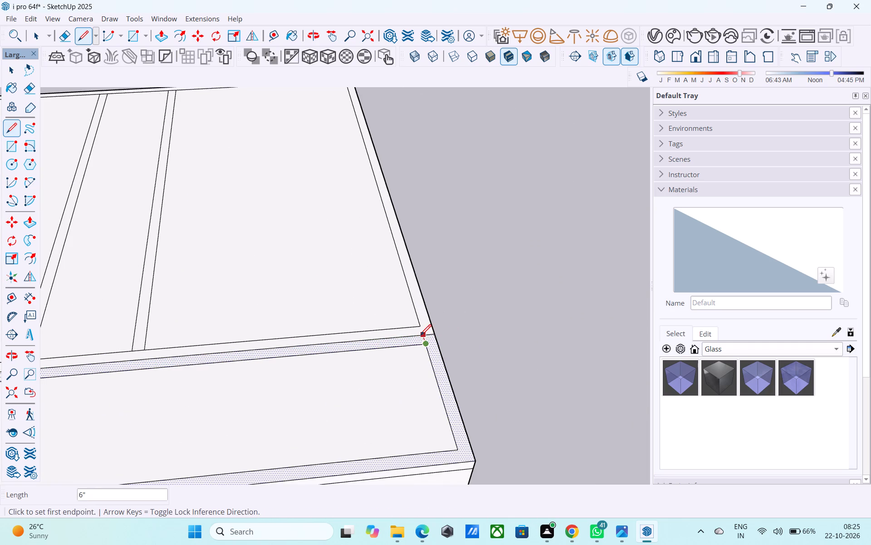
{"action": "left_click", "coordinate": [421, 336]}
Erase the inset outline's rear edge so the front strip's inner area reaches the roof dividing line.
{"action": "key", "text": "e"}
{"action": "left_click_drag", "start_coordinate": [415, 339], "coordinate": [414, 343]}
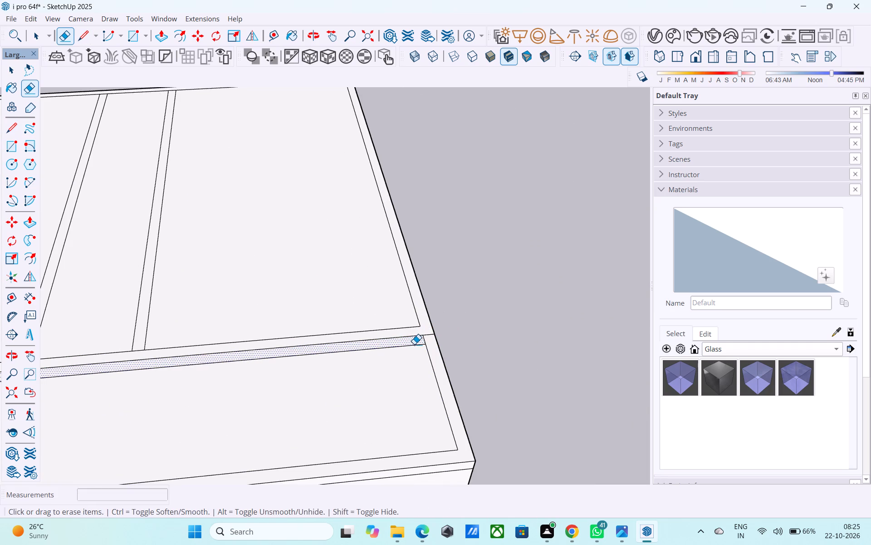
{"action": "left_click", "coordinate": [414, 344]}
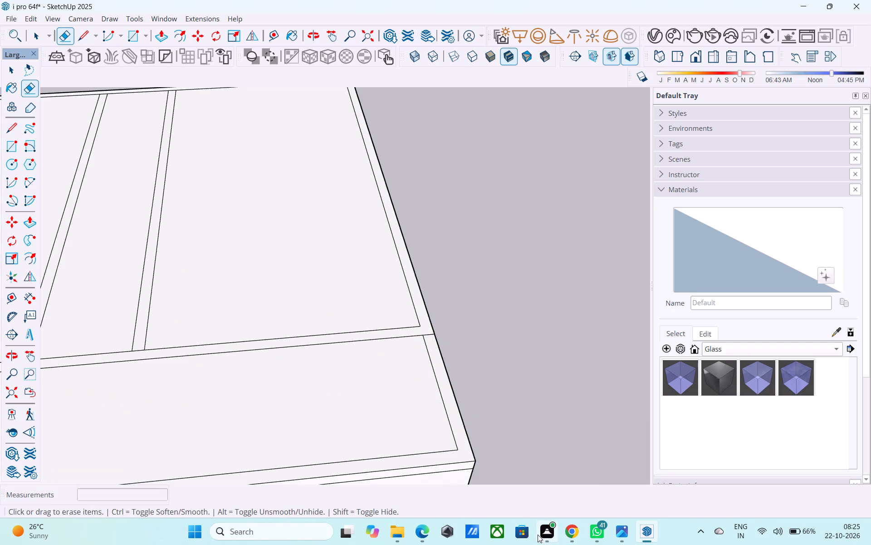
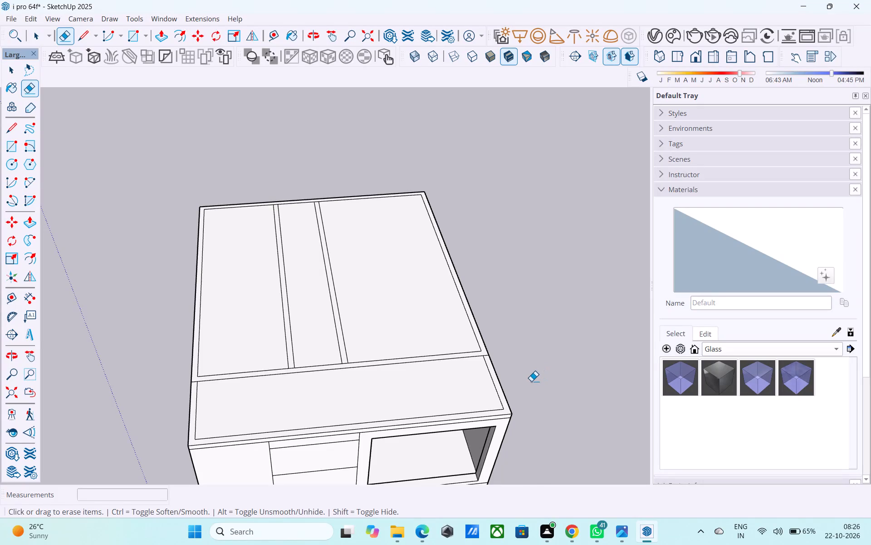
Copy the front edge of the strip between the two roof partitions 2' toward the rear.
{"action": "scroll", "coordinate": [531, 381], "scroll_direction": "down", "scroll_amount": 1}
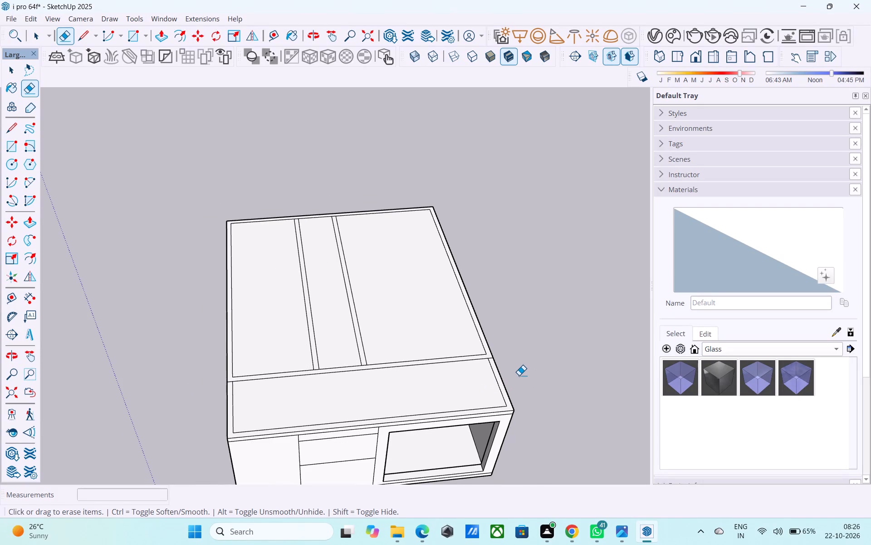
{"action": "scroll", "coordinate": [519, 375], "scroll_direction": "down", "scroll_amount": 1}
{"action": "middle_click_drag", "start_coordinate": [460, 392], "coordinate": [459, 429]}
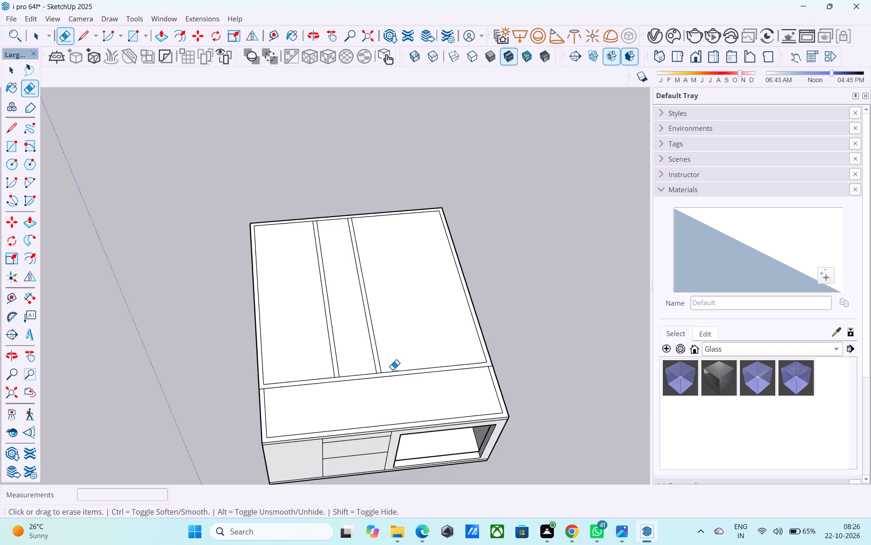
{"action": "scroll", "coordinate": [385, 371], "scroll_direction": "up", "scroll_amount": 2}
{"action": "key", "text": "space"}
{"action": "scroll", "coordinate": [362, 378], "scroll_direction": "up", "scroll_amount": 3}
{"action": "left_click", "coordinate": [361, 374]}
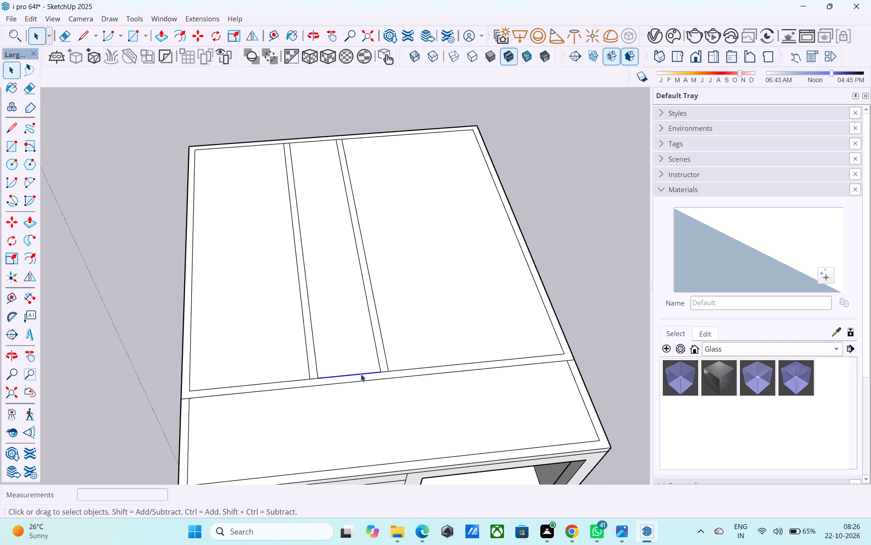
{"action": "key", "text": "m"}
{"action": "scroll", "coordinate": [383, 377], "scroll_direction": "up", "scroll_amount": 5}
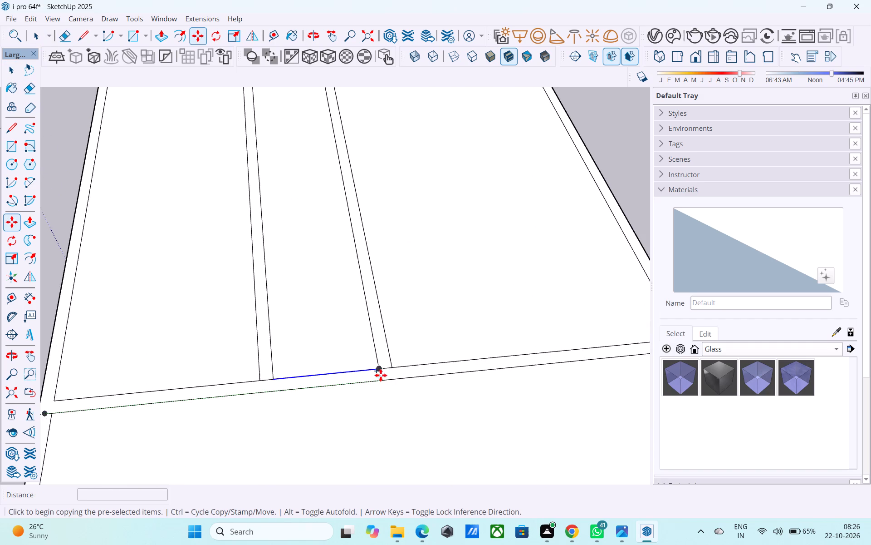
{"action": "left_click", "coordinate": [376, 369]}
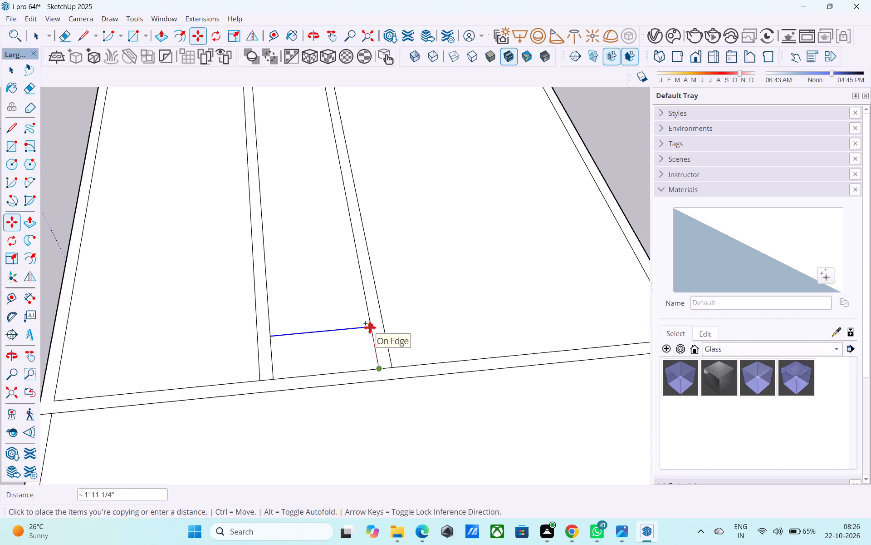
{"action": "type", "text": "1'"}
{"action": "key", "text": "Return"}
{"action": "type", "text": "2'"}
{"action": "key", "text": "Return"}
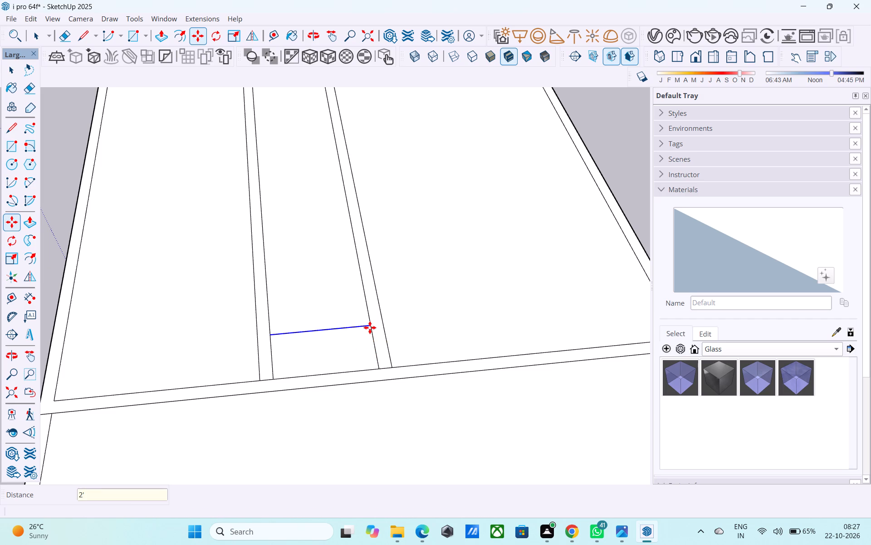
Erase the short edge closing the left partition's front end so it merges with the front wall border.
{"action": "scroll", "coordinate": [405, 326], "scroll_direction": "up", "scroll_amount": 1}
{"action": "scroll", "coordinate": [417, 317], "scroll_direction": "down", "scroll_amount": 4}
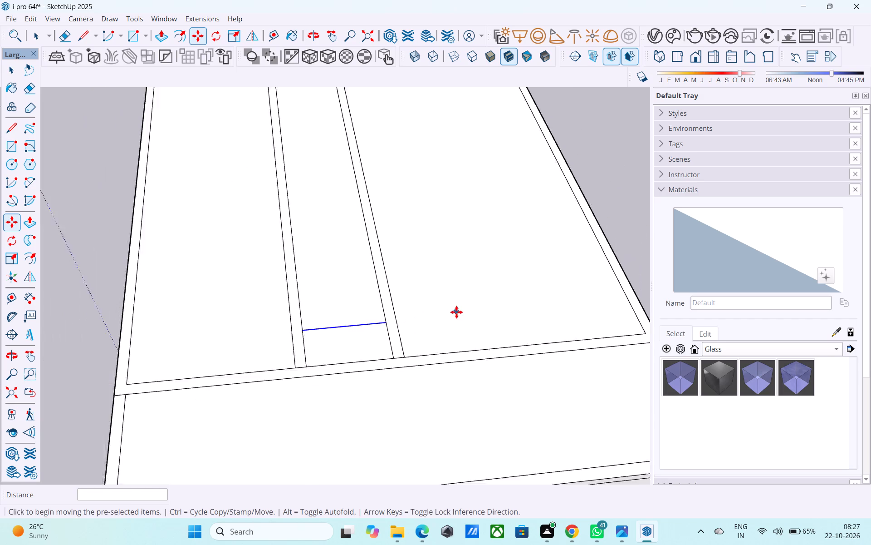
{"action": "scroll", "coordinate": [456, 312], "scroll_direction": "down", "scroll_amount": 2}
{"action": "middle_click_drag", "start_coordinate": [445, 317], "coordinate": [420, 318]}
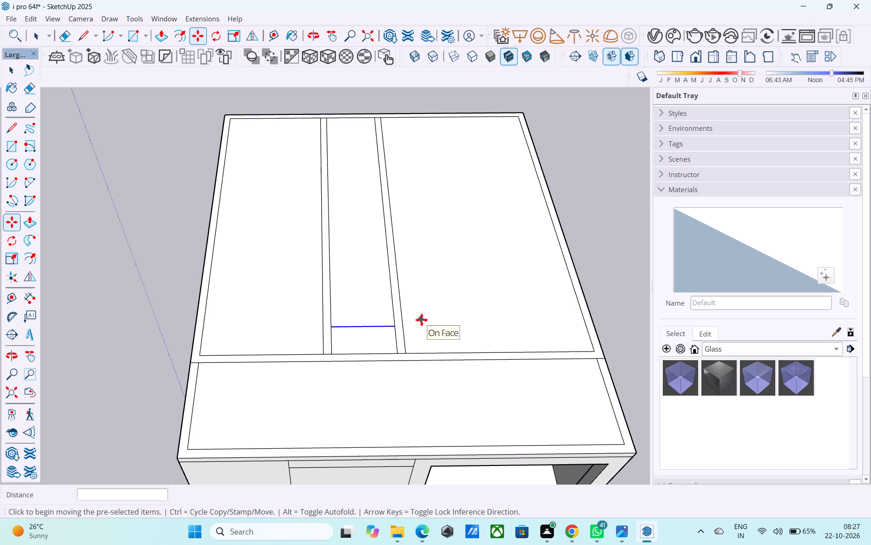
{"action": "middle_click_drag", "start_coordinate": [422, 320], "coordinate": [451, 338]}
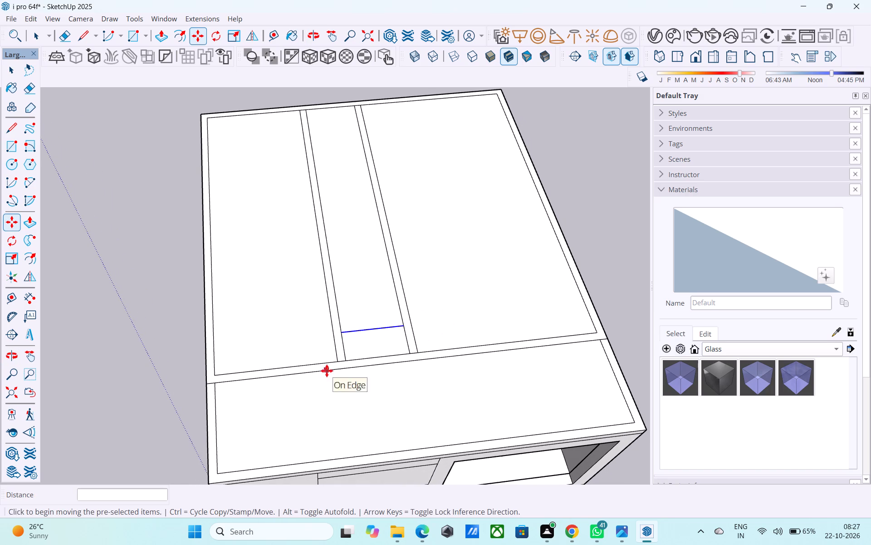
{"action": "scroll", "coordinate": [327, 364], "scroll_direction": "up", "scroll_amount": 3}
{"action": "key", "text": "e"}
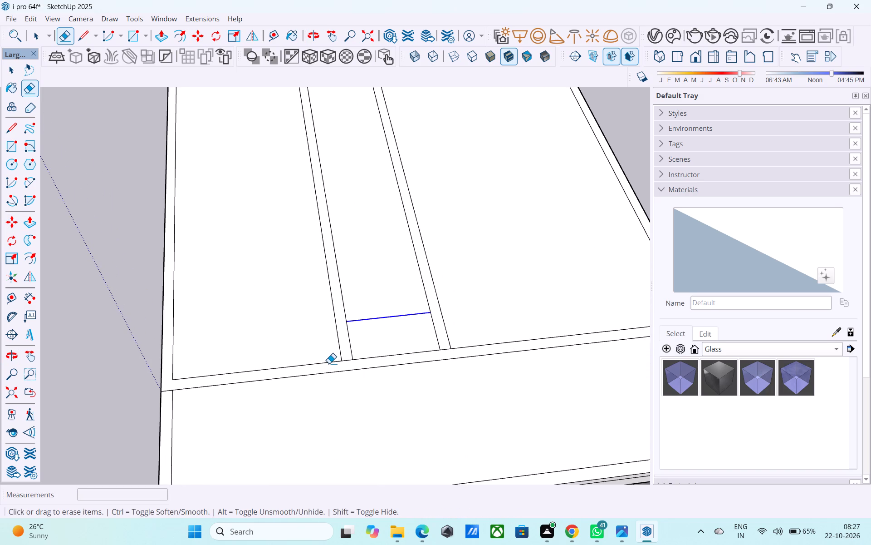
{"action": "scroll", "coordinate": [346, 359], "scroll_direction": "up", "scroll_amount": 5}
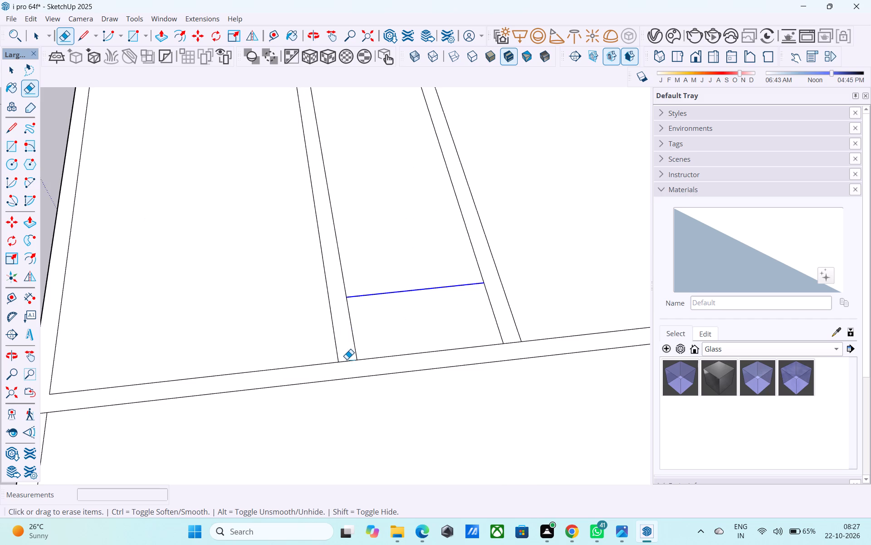
{"action": "left_click_drag", "start_coordinate": [347, 359], "coordinate": [348, 366]}
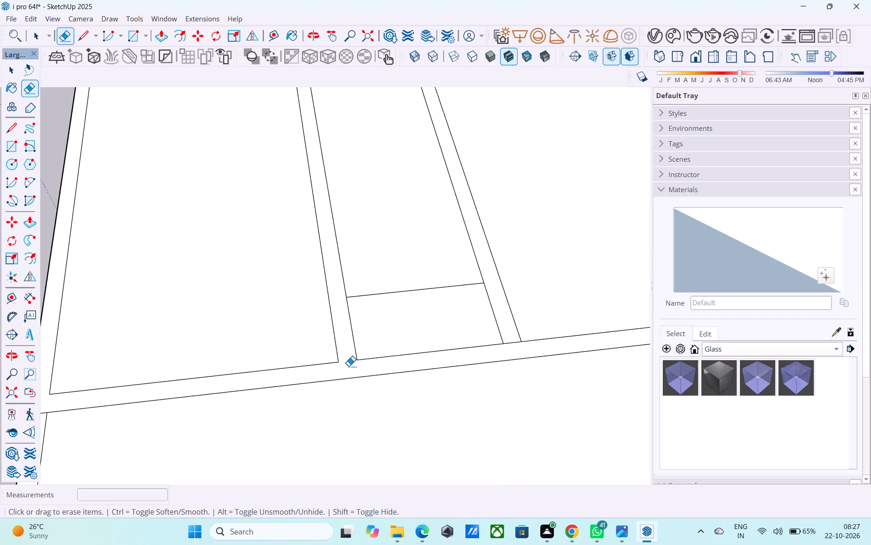
Draw a 6" line extending the left partition's inner edge across the front wall border to the roof dividing line.
{"action": "scroll", "coordinate": [348, 367], "scroll_direction": "down", "scroll_amount": 4}
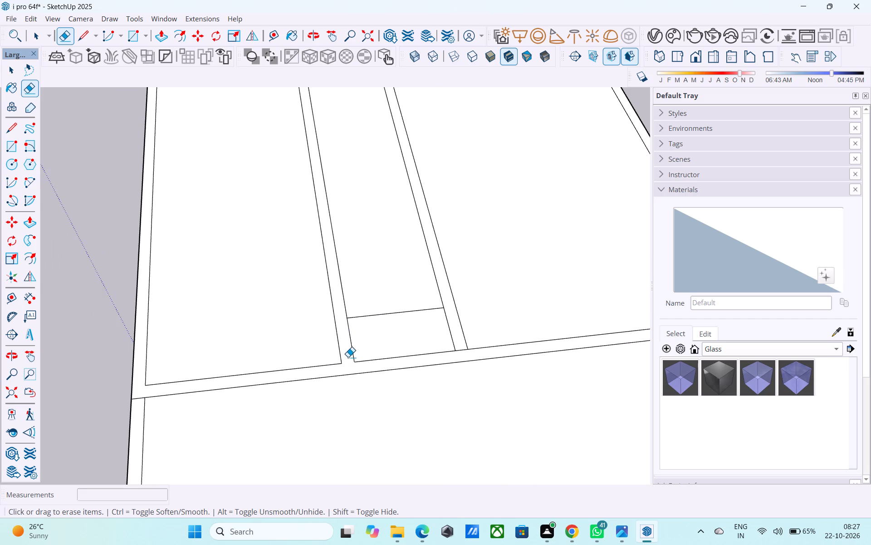
{"action": "key", "text": "l"}
{"action": "scroll", "coordinate": [345, 349], "scroll_direction": "up", "scroll_amount": 4}
{"action": "left_click", "coordinate": [361, 370]}
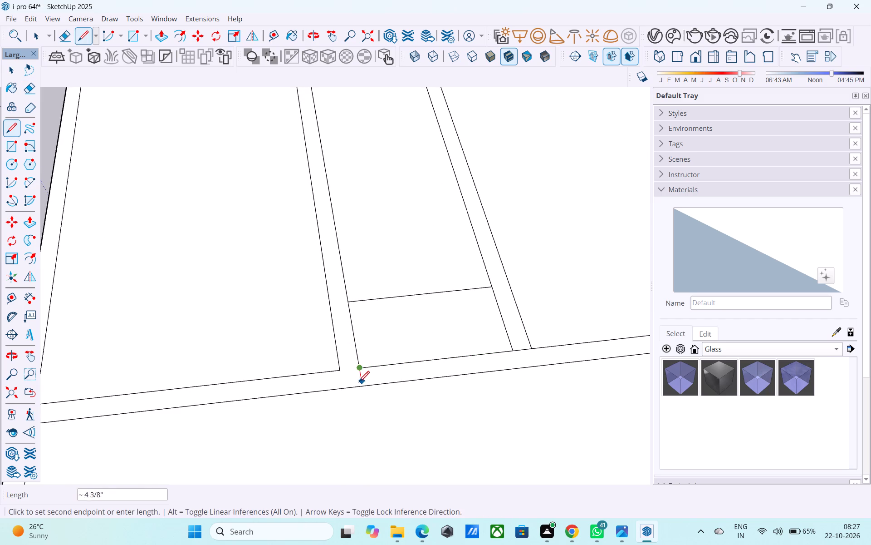
{"action": "left_click", "coordinate": [360, 387]}
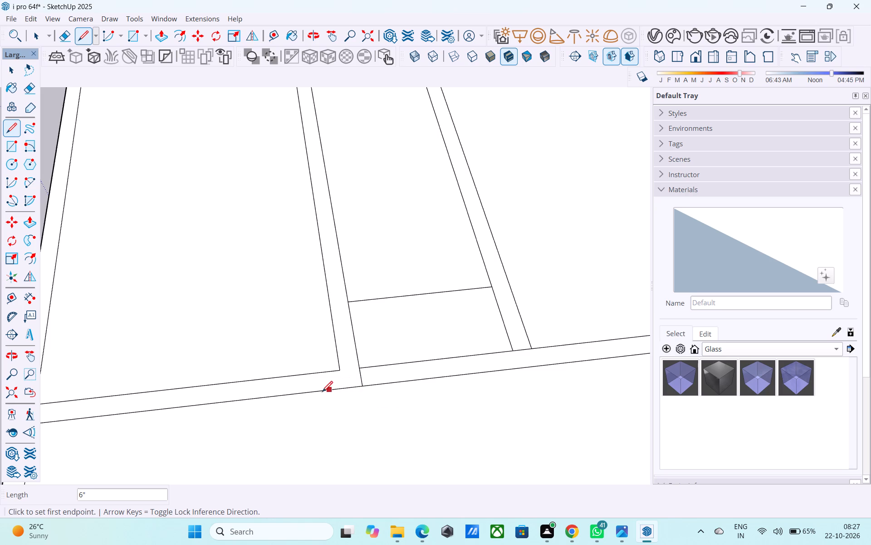
Draw a 2' line leftward along the roof dividing line, with a 6" line from its end across the wall border.
{"action": "left_click", "coordinate": [362, 388]}
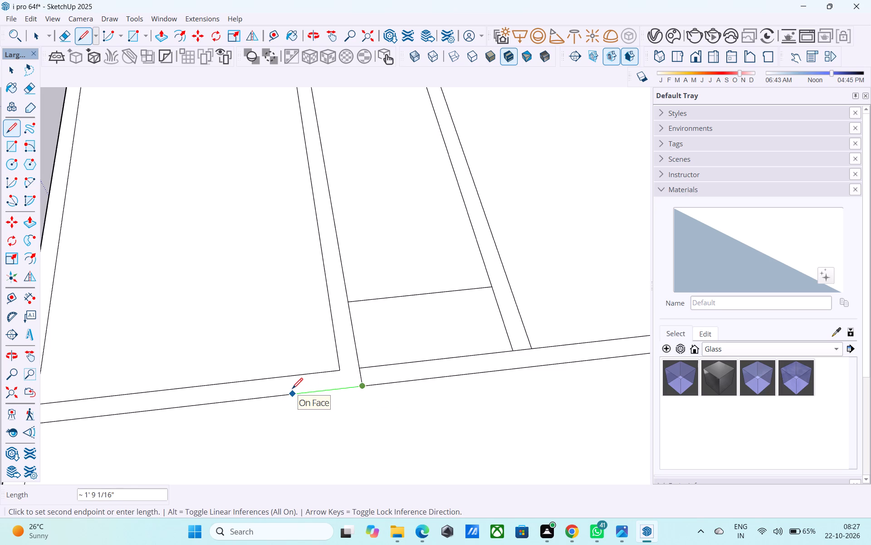
{"action": "type", "text": "2'"}
{"action": "key", "text": "Return"}
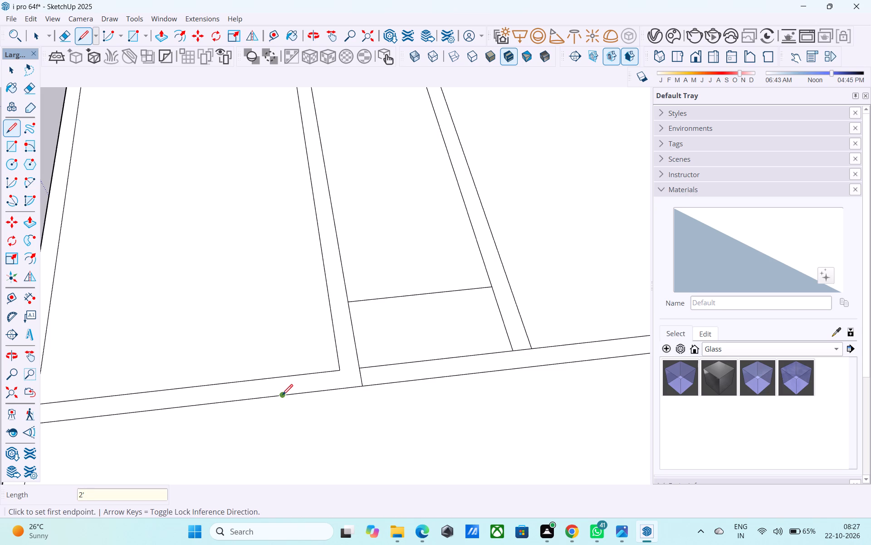
{"action": "left_click", "coordinate": [282, 396]}
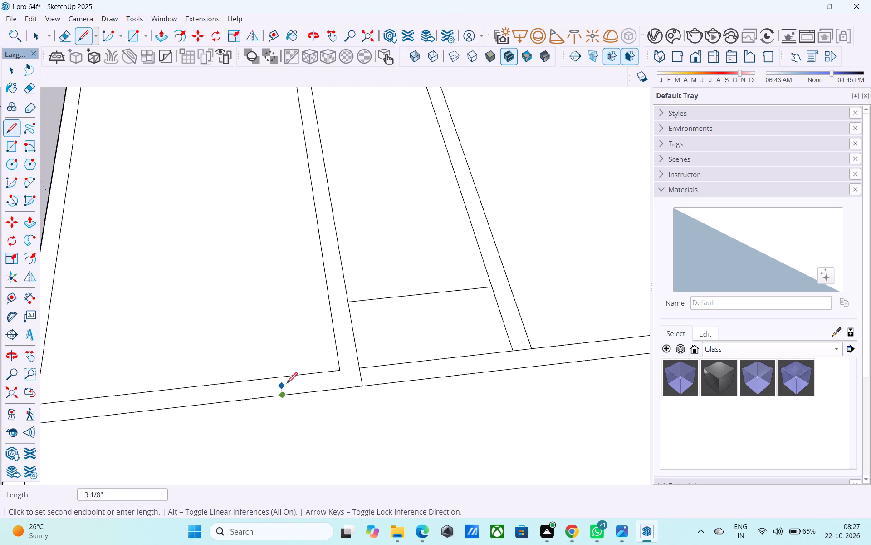
{"action": "left_click", "coordinate": [284, 380]}
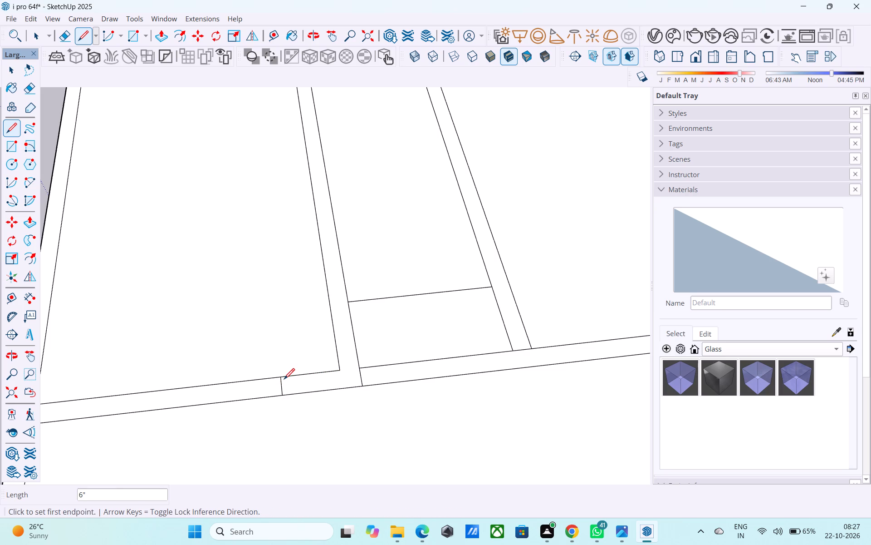
Copy the new 6" cross line 4' further left along the wall border to mark the other side of the opening.
{"action": "key", "text": "space"}
{"action": "left_click", "coordinate": [281, 380]}
{"action": "key", "text": "m"}
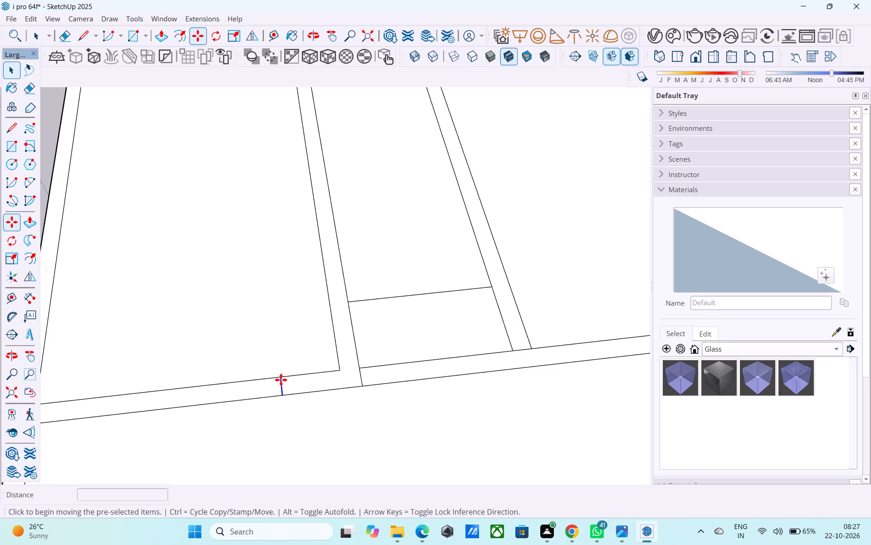
{"action": "scroll", "coordinate": [340, 366], "scroll_direction": "down", "scroll_amount": 5}
{"action": "scroll", "coordinate": [311, 385], "scroll_direction": "up", "scroll_amount": 3}
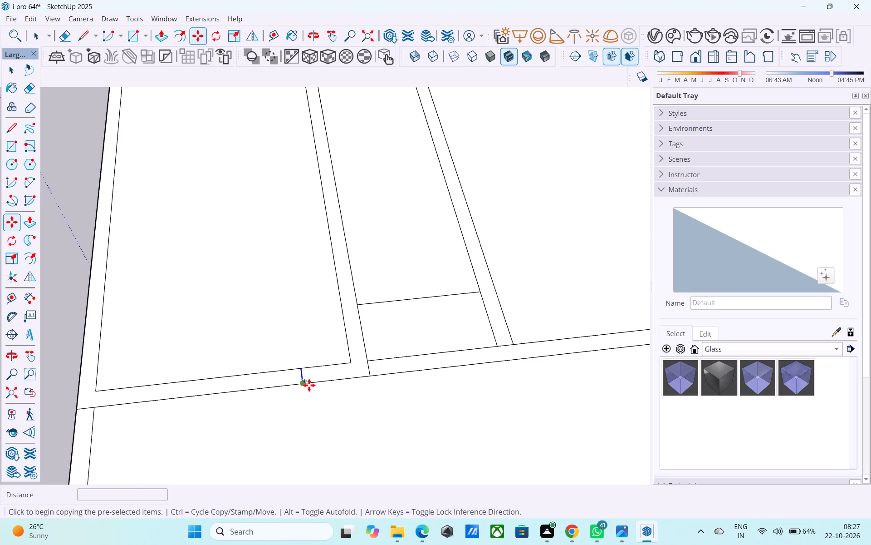
{"action": "left_click", "coordinate": [309, 385]}
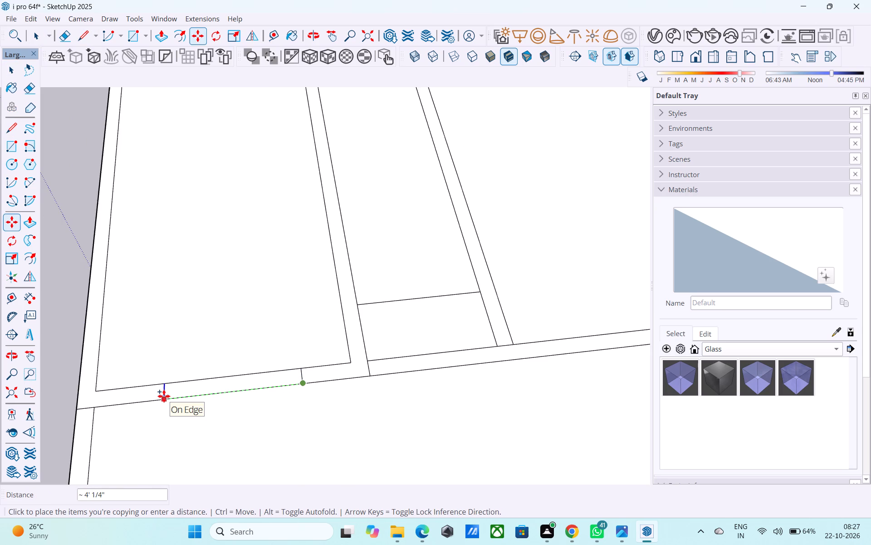
{"action": "type", "text": "4'"}
{"action": "key", "text": "Return"}
{"action": "scroll", "coordinate": [164, 396], "scroll_direction": "up", "scroll_amount": 1}
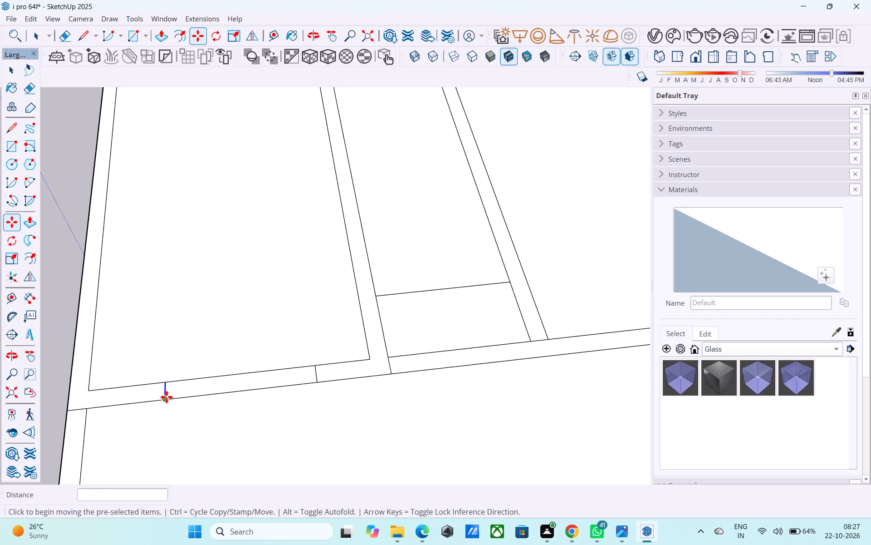
{"action": "key", "text": "space"}
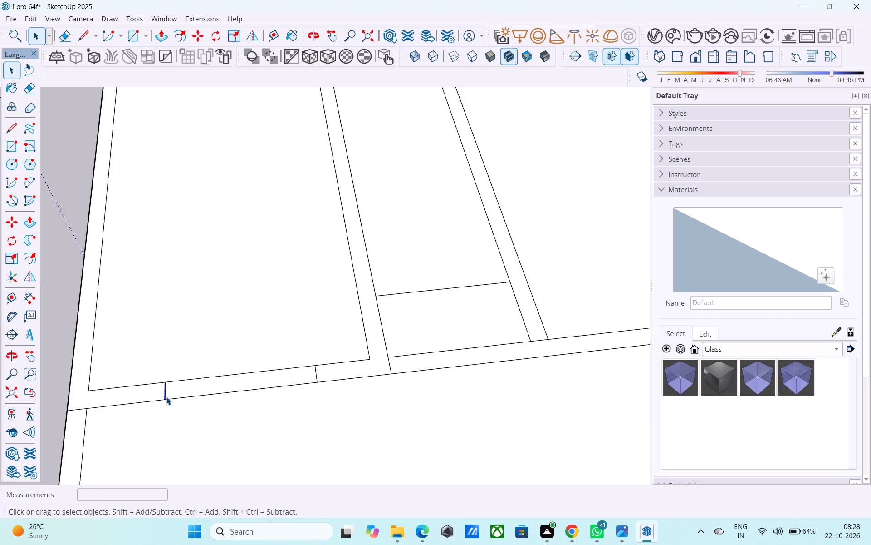
Erase the short edge closing the right partition's front end so it merges with the front wall border.
{"action": "scroll", "coordinate": [173, 397], "scroll_direction": "down", "scroll_amount": 3}
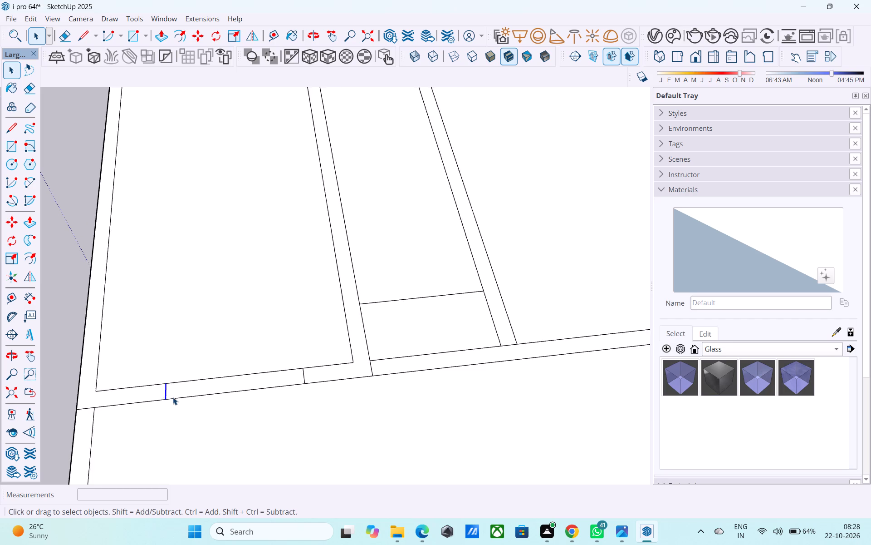
{"action": "scroll", "coordinate": [173, 397], "scroll_direction": "down", "scroll_amount": 8}
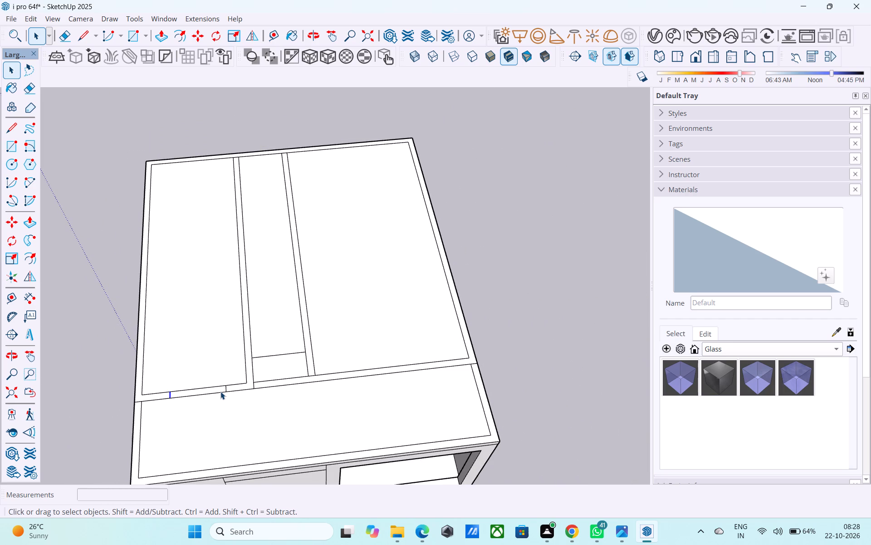
{"action": "middle_click_drag", "start_coordinate": [221, 391], "coordinate": [220, 396]}
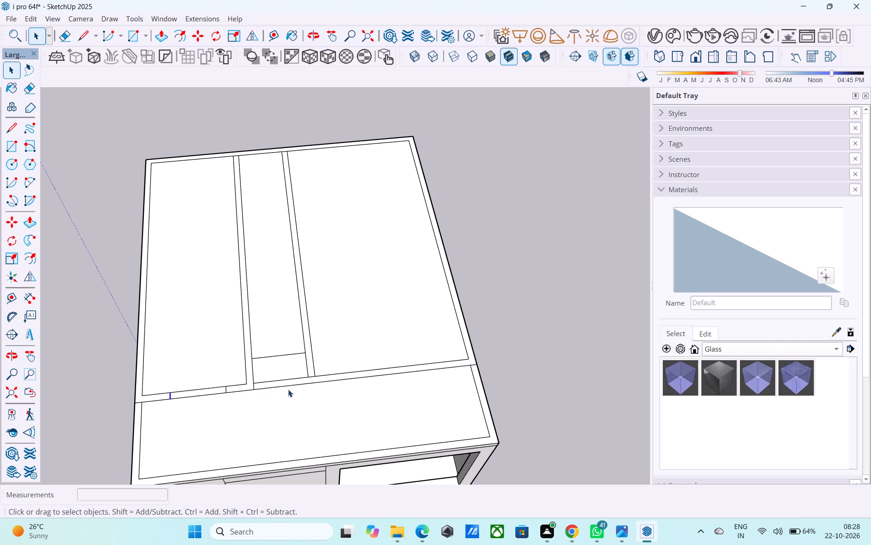
{"action": "scroll", "coordinate": [306, 378], "scroll_direction": "up", "scroll_amount": 5}
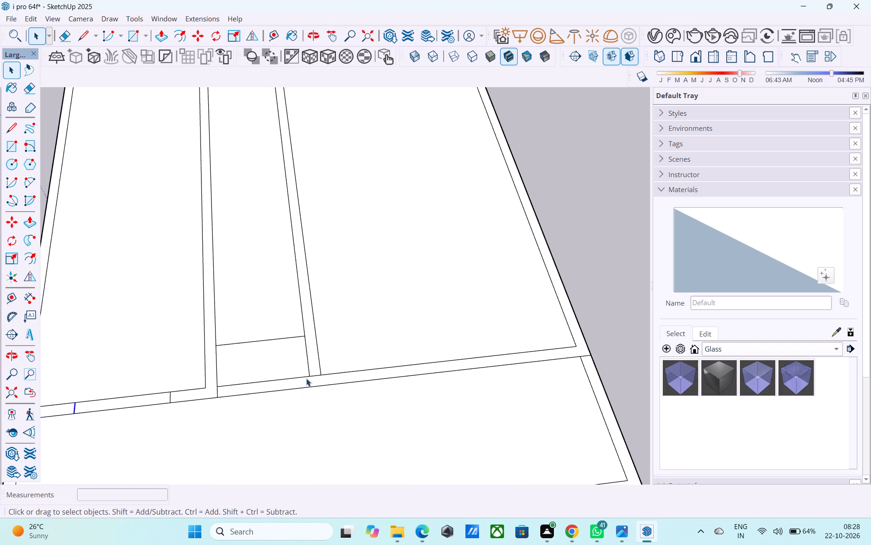
{"action": "key", "text": "e"}
{"action": "left_click", "coordinate": [313, 374]}
{"action": "left_click", "coordinate": [313, 374]}
{"action": "key", "text": "space"}
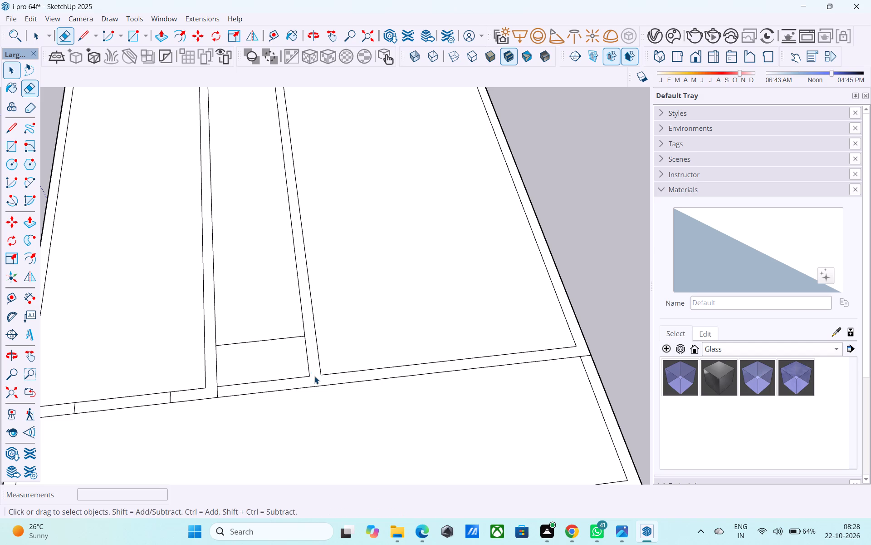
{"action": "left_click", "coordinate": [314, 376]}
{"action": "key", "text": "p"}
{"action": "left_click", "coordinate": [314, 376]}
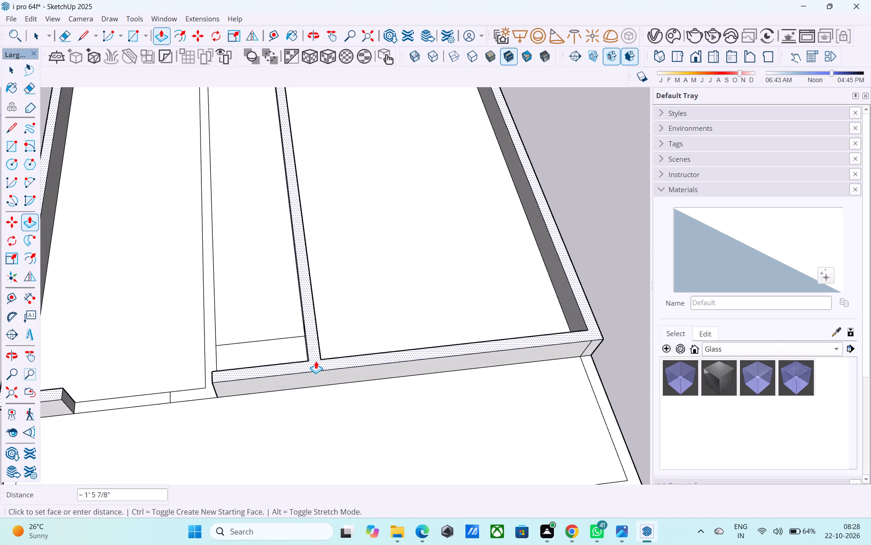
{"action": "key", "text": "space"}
Draw a line extending the right partition's inner edge across the front wall border to the roof dividing line.
{"action": "key", "text": "l"}
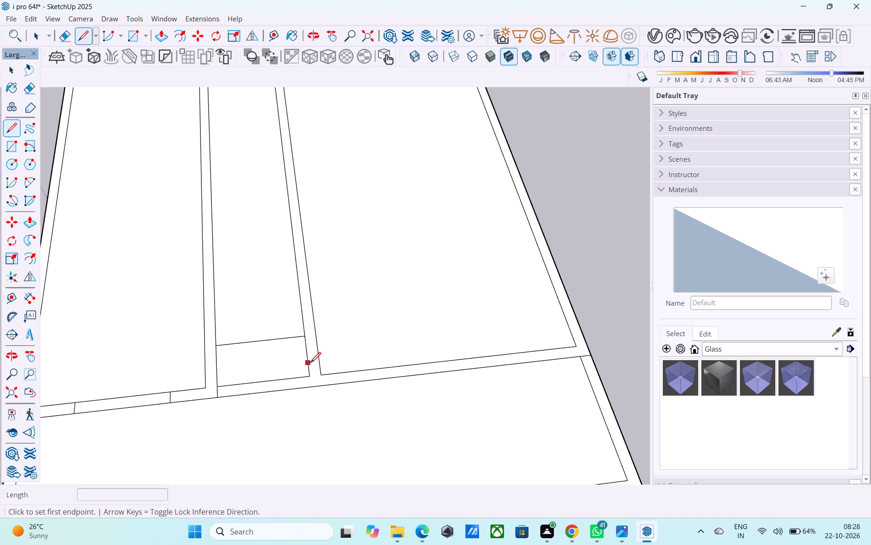
{"action": "left_click", "coordinate": [311, 372]}
{"action": "left_click", "coordinate": [313, 388]}
{"action": "key", "text": "space"}
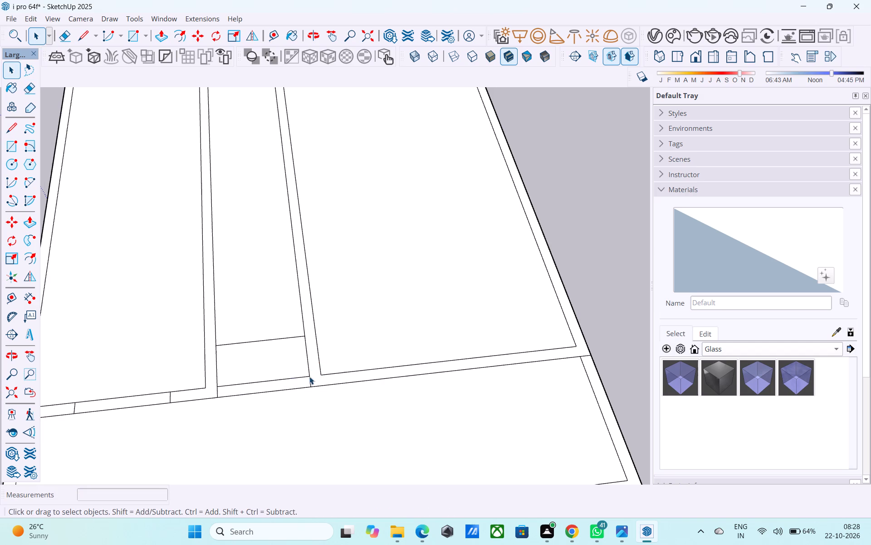
Push/Pull the connected wall face of the rear roof section, including the right partition, up 10'.
{"action": "left_click", "coordinate": [309, 377]}
{"action": "left_click", "coordinate": [313, 377]}
{"action": "key", "text": "p"}
{"action": "left_click", "coordinate": [314, 378]}
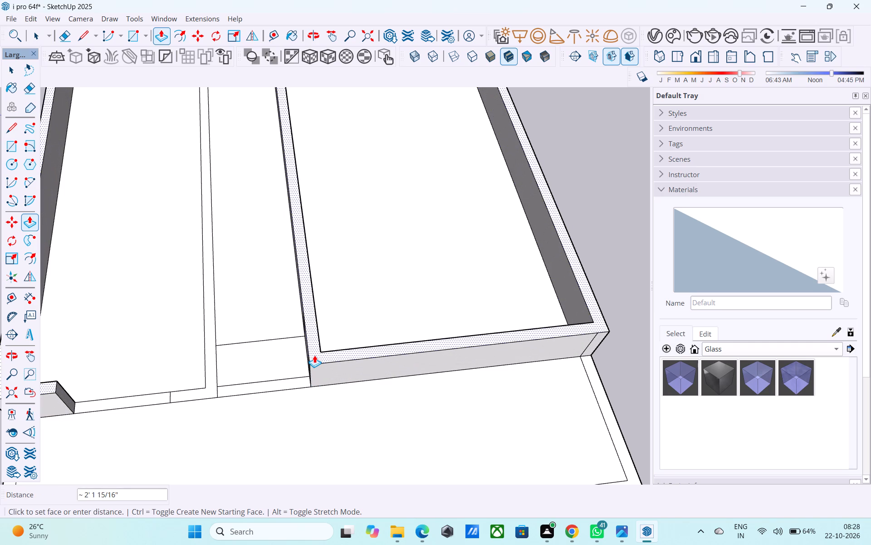
{"action": "type", "text": "10'"}
{"action": "key", "text": "Return"}
{"action": "key", "text": "space"}
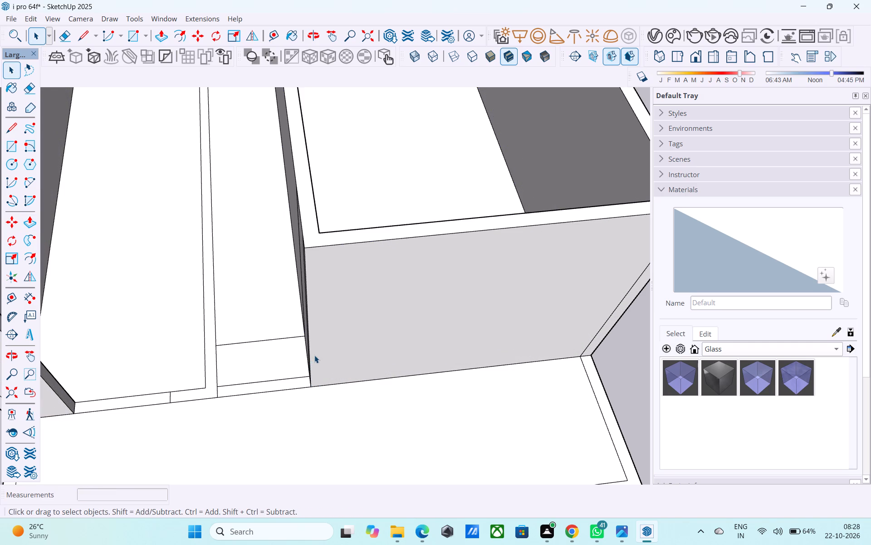
{"action": "scroll", "coordinate": [314, 354], "scroll_direction": "down", "scroll_amount": 9}
{"action": "middle_click_drag", "start_coordinate": [314, 372], "coordinate": [454, 168]}
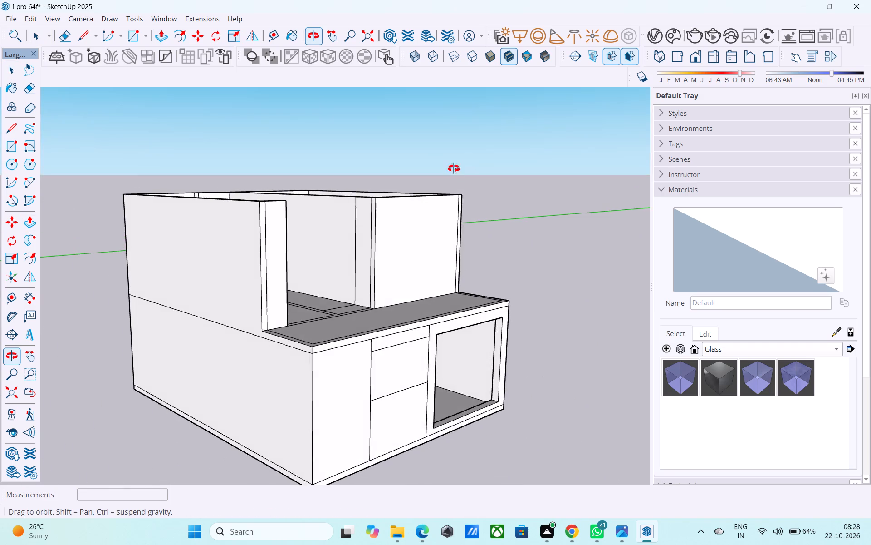
Push/Pull the L-shaped face of the left partition and its front return up 10' to the height of the existing walls.
{"action": "middle_click_drag", "start_coordinate": [454, 168], "coordinate": [308, 182]}
{"action": "scroll", "coordinate": [437, 221], "scroll_direction": "down", "scroll_amount": 2}
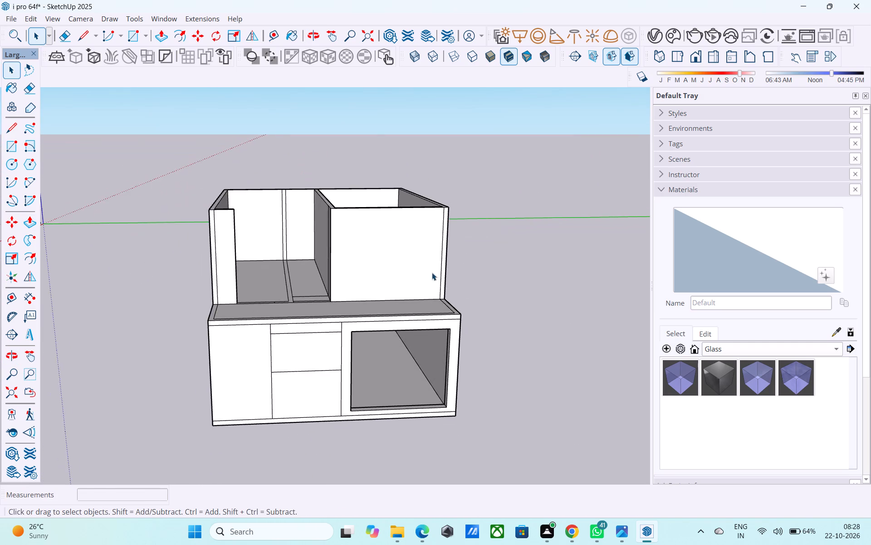
{"action": "middle_click_drag", "start_coordinate": [432, 282], "coordinate": [443, 427]}
{"action": "scroll", "coordinate": [310, 326], "scroll_direction": "up", "scroll_amount": 6}
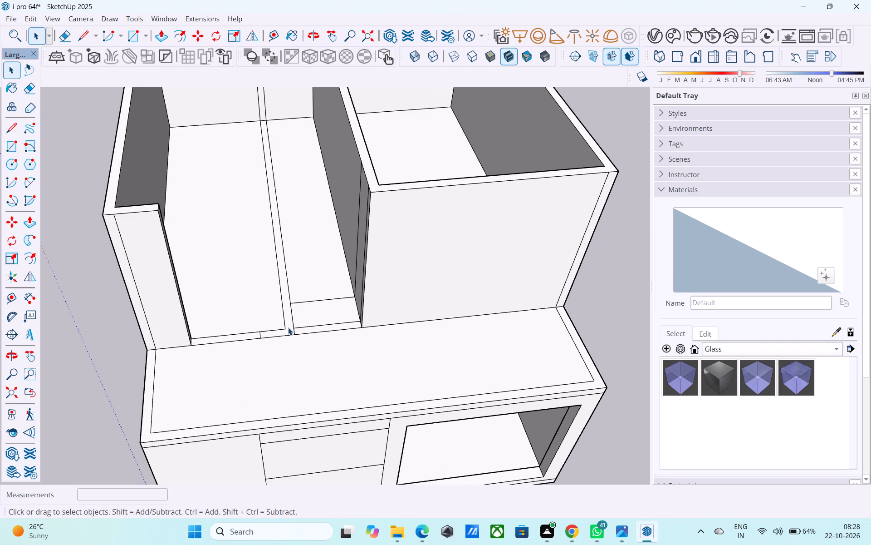
{"action": "left_click", "coordinate": [288, 327]}
{"action": "scroll", "coordinate": [288, 327], "scroll_direction": "up", "scroll_amount": 4}
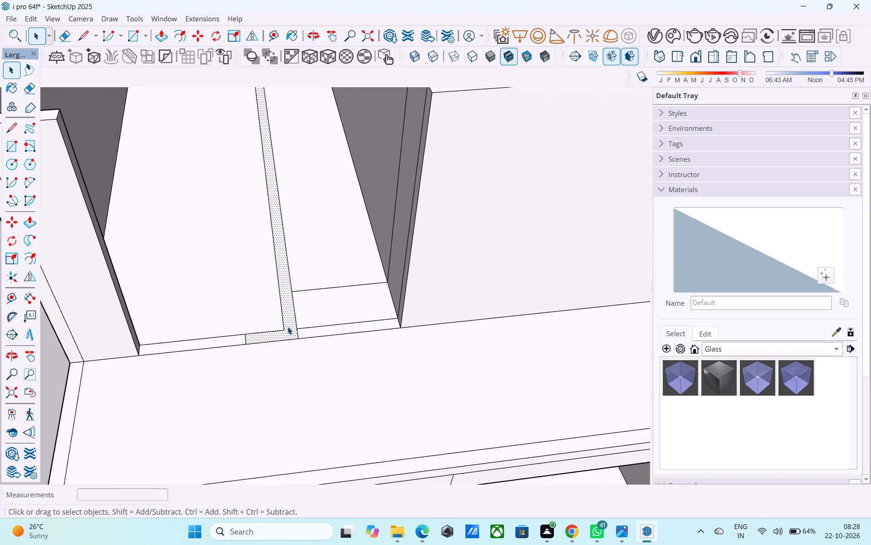
{"action": "key", "text": "p"}
{"action": "left_click", "coordinate": [288, 327]}
{"action": "scroll", "coordinate": [288, 318], "scroll_direction": "down", "scroll_amount": 6}
{"action": "left_click", "coordinate": [378, 201]}
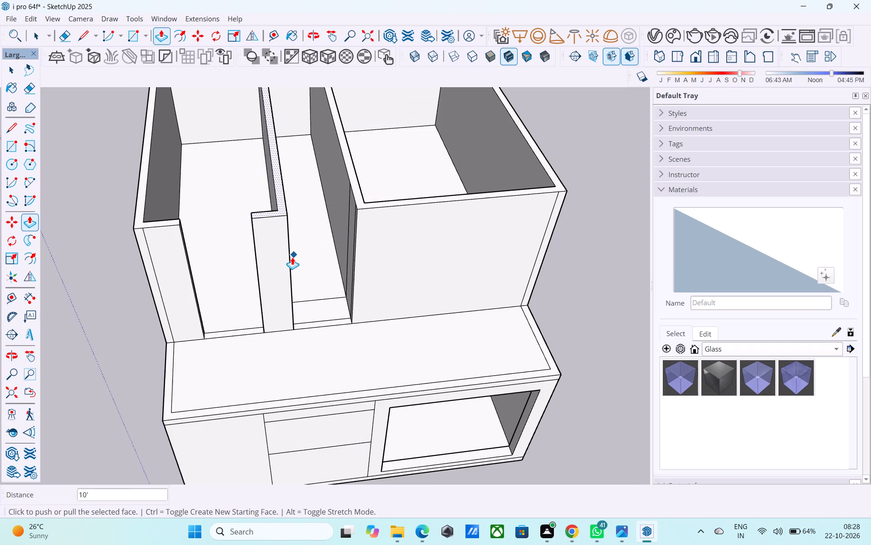
Push/Pull the remaining front border strip between the left corner wall and the partition return up 10', closing the gap.
{"action": "middle_click_drag", "start_coordinate": [290, 257], "coordinate": [208, 274], "text": "shift"}
{"action": "scroll", "coordinate": [205, 318], "scroll_direction": "up", "scroll_amount": 5}
{"action": "key", "text": "space"}
{"action": "left_click", "coordinate": [204, 385]}
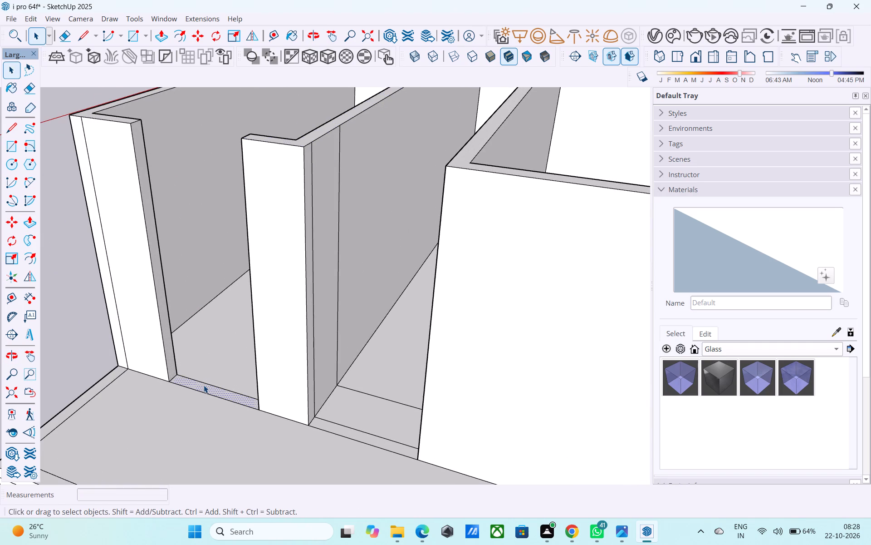
{"action": "key", "text": "p"}
{"action": "left_click", "coordinate": [204, 385]}
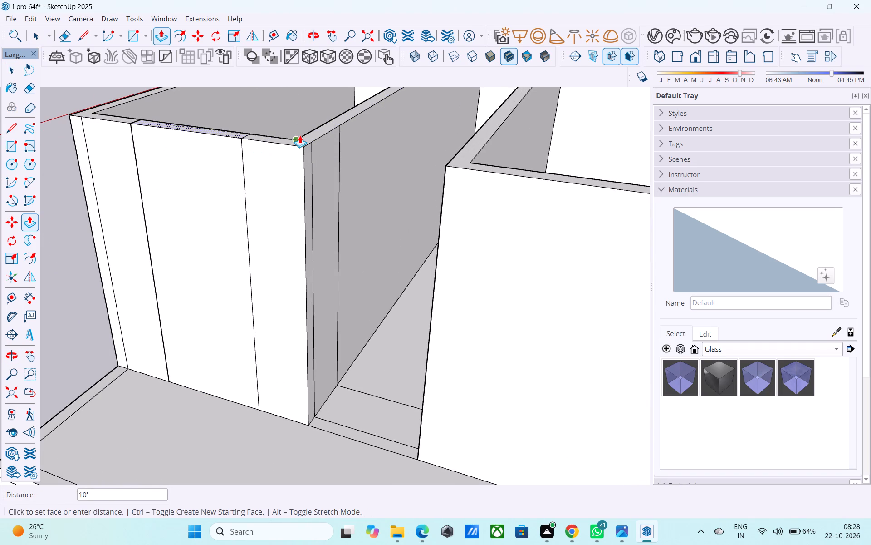
{"action": "left_click", "coordinate": [300, 134]}
Place a horizontal guide 3' above the base edge of the left room's front wall.
{"action": "middle_click_drag", "start_coordinate": [233, 217], "coordinate": [284, 194]}
{"action": "scroll", "coordinate": [302, 238], "scroll_direction": "down", "scroll_amount": 1}
{"action": "scroll", "coordinate": [301, 243], "scroll_direction": "up", "scroll_amount": 1}
{"action": "scroll", "coordinate": [301, 244], "scroll_direction": "down", "scroll_amount": 6}
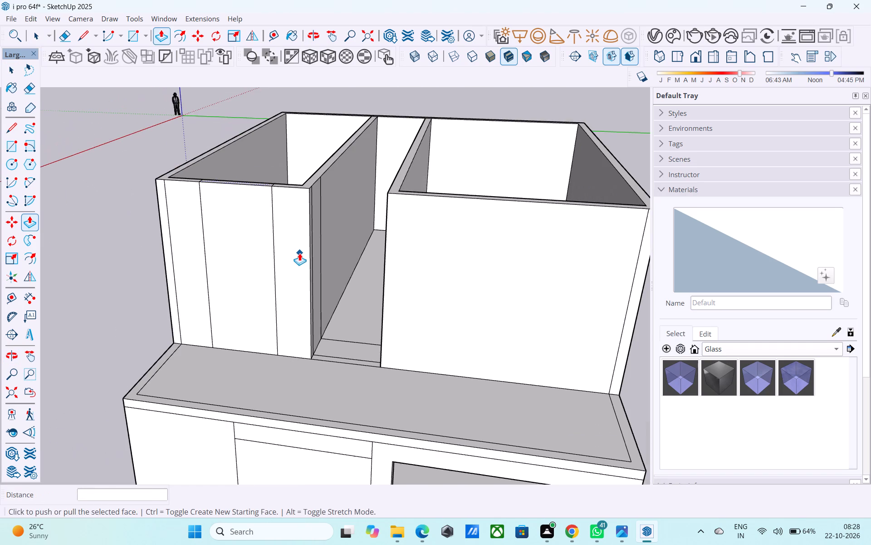
{"action": "middle_click_drag", "start_coordinate": [271, 303], "coordinate": [283, 309]}
{"action": "key", "text": "t"}
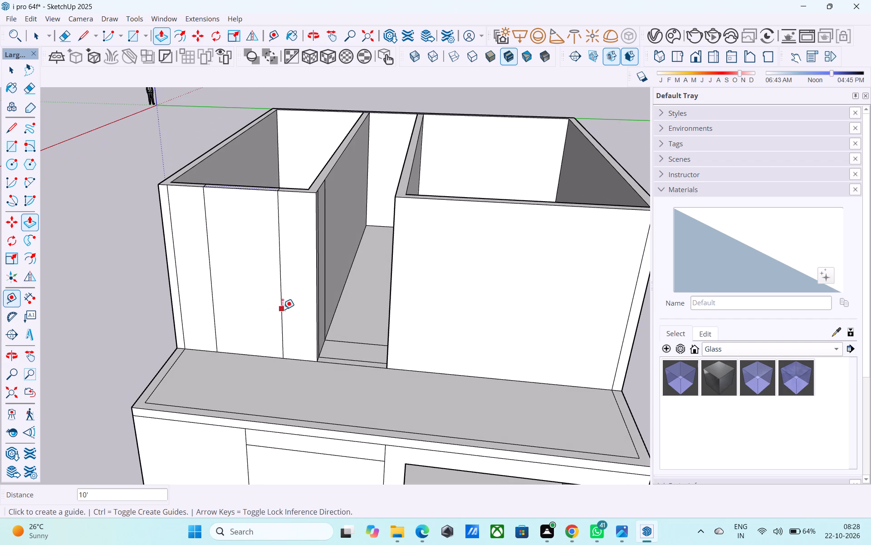
{"action": "left_click", "coordinate": [241, 352]}
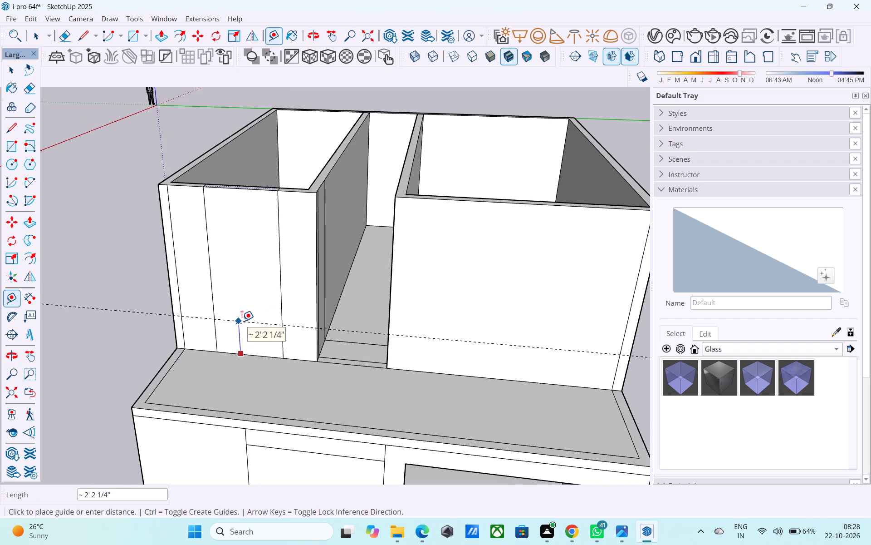
{"action": "type", "text": "3'"}
{"action": "key", "text": "Return"}
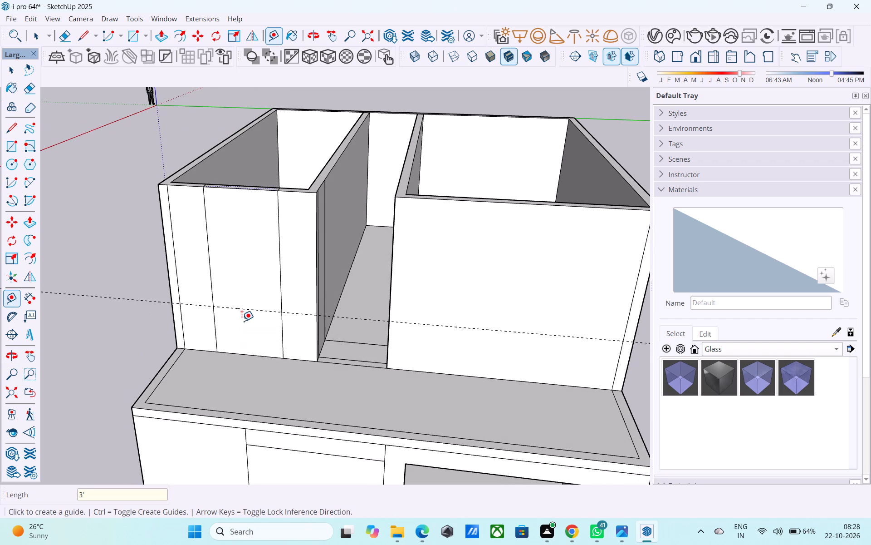
Draw a window rectangle 4' wide and 5' high on the front wall, standing on the guide between the two vertical edges.
{"action": "key", "text": "r"}
{"action": "left_click", "coordinate": [215, 306]}
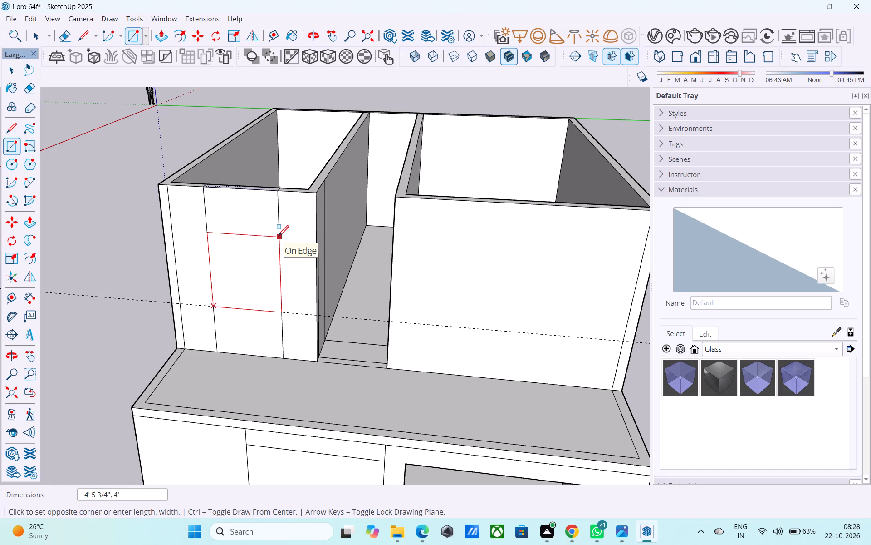
{"action": "type", "text": "4',5'"}
{"action": "key", "text": "Return"}
{"action": "type", "text": "5',4'"}
{"action": "key", "text": "Return"}
{"action": "key", "text": "space"}
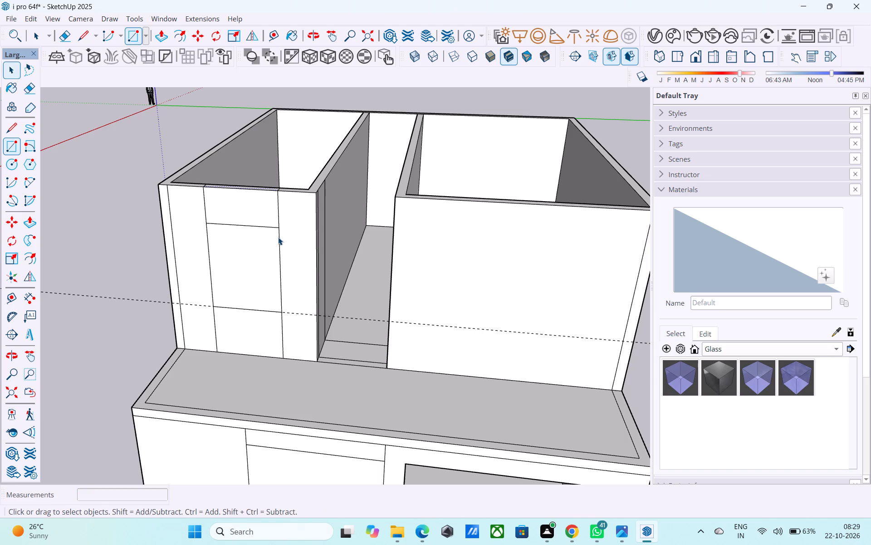
Erase the four leftover vertical edge segments above and below the window rectangle.
{"action": "key", "text": "e"}
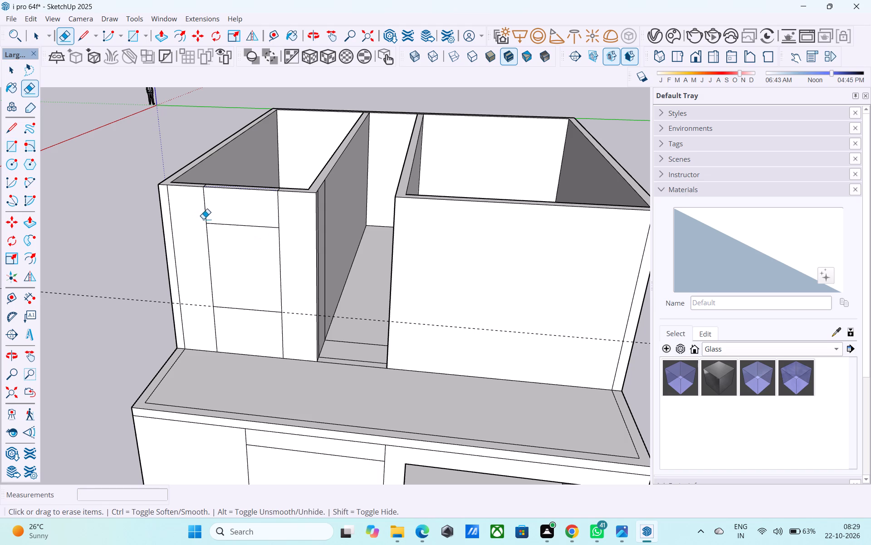
{"action": "left_click", "coordinate": [206, 218]}
{"action": "left_click", "coordinate": [281, 213]}
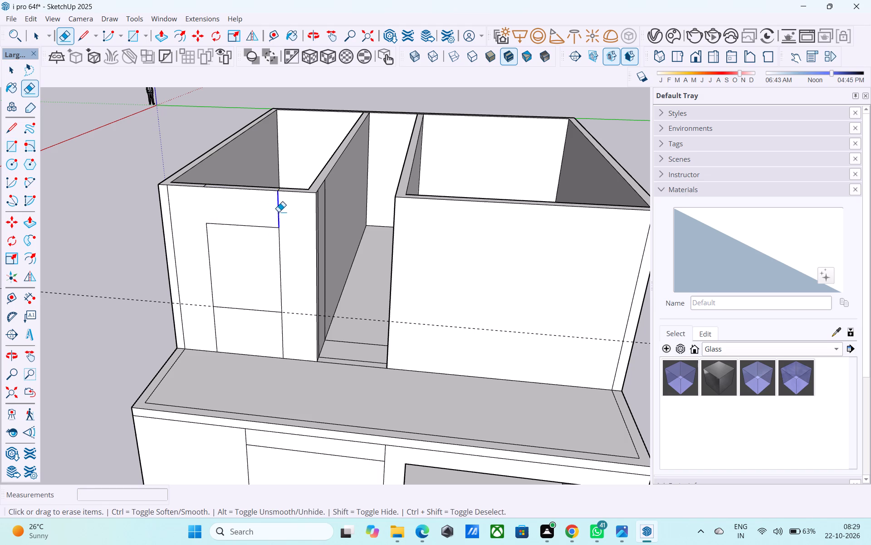
{"action": "left_click_drag", "start_coordinate": [289, 335], "coordinate": [284, 337]}
{"action": "left_click", "coordinate": [215, 336]}
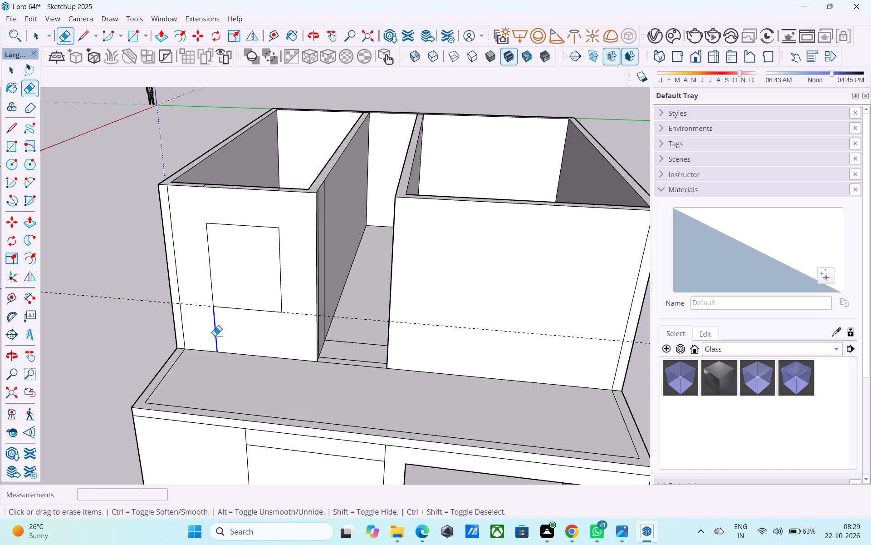
{"action": "key", "text": "space"}
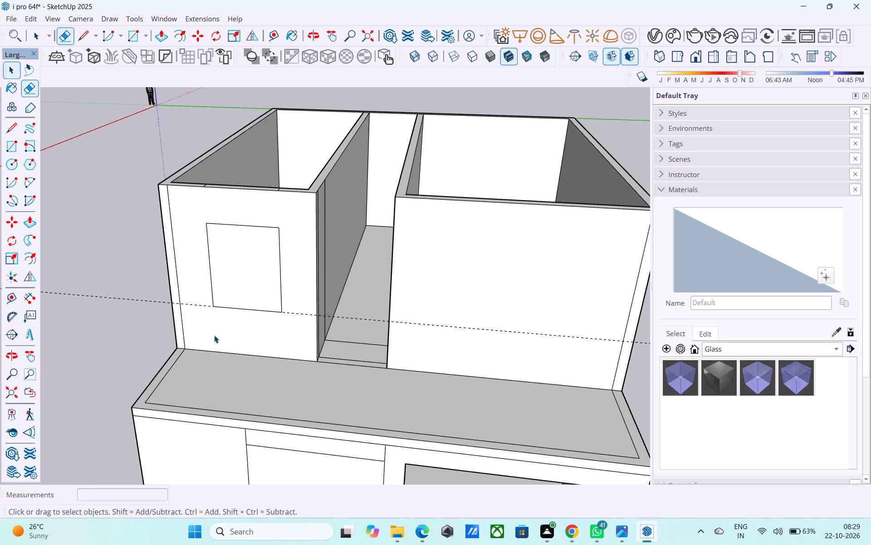
Copy the front wall's right vertical edge 2' towards the window, down the window's right side.
{"action": "left_click", "coordinate": [249, 259]}
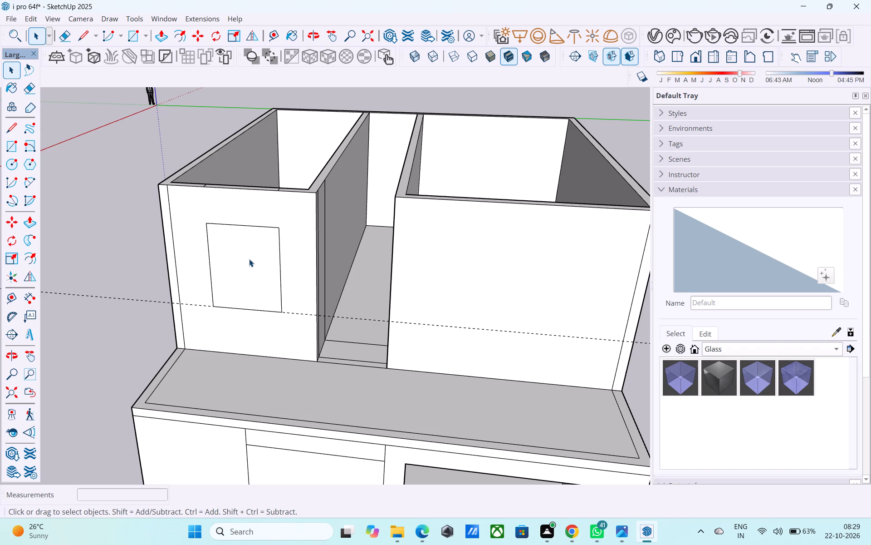
{"action": "middle_click_drag", "start_coordinate": [292, 253], "coordinate": [268, 297]}
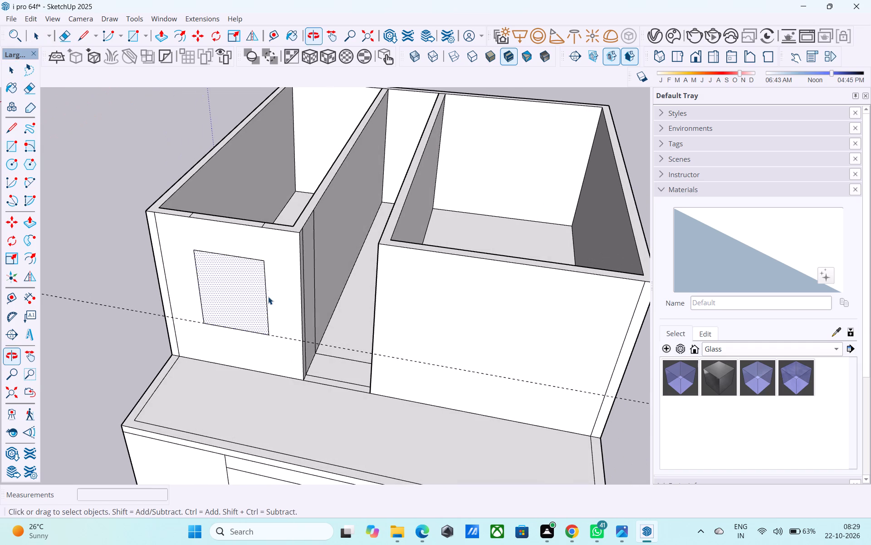
{"action": "middle_click_drag", "start_coordinate": [268, 297], "coordinate": [268, 296]}
{"action": "left_click", "coordinate": [301, 247]}
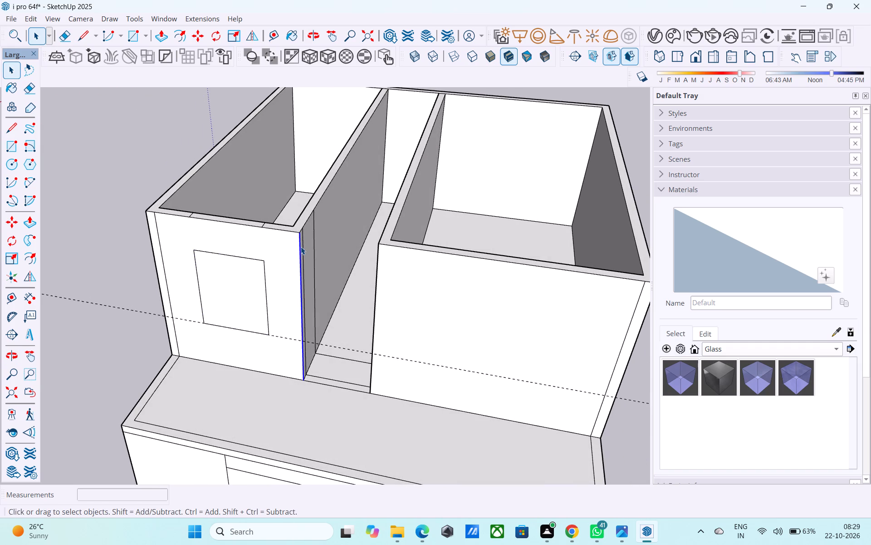
{"action": "key", "text": "m"}
{"action": "left_click", "coordinate": [298, 237]}
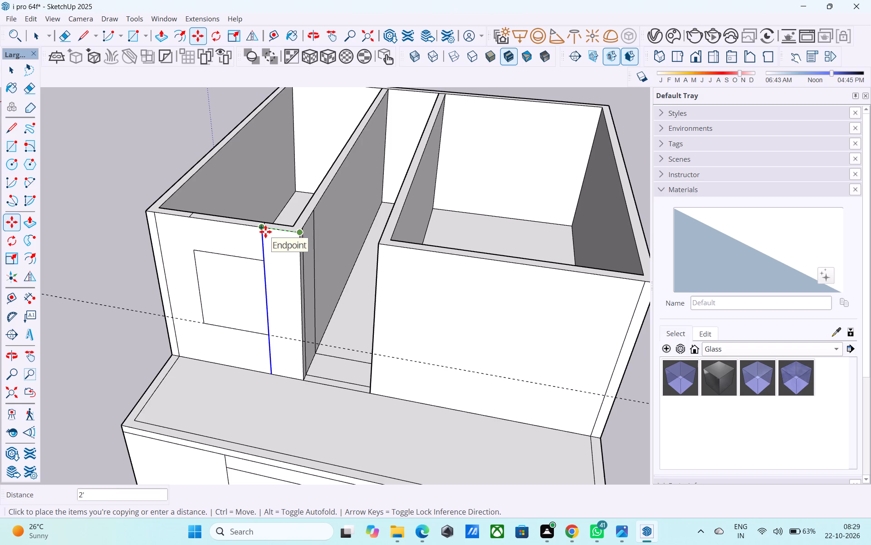
{"action": "left_click", "coordinate": [265, 232]}
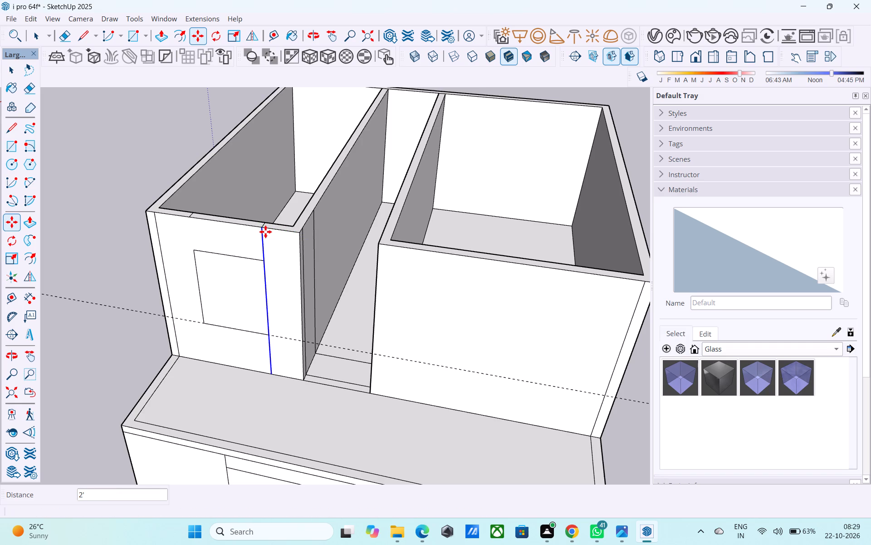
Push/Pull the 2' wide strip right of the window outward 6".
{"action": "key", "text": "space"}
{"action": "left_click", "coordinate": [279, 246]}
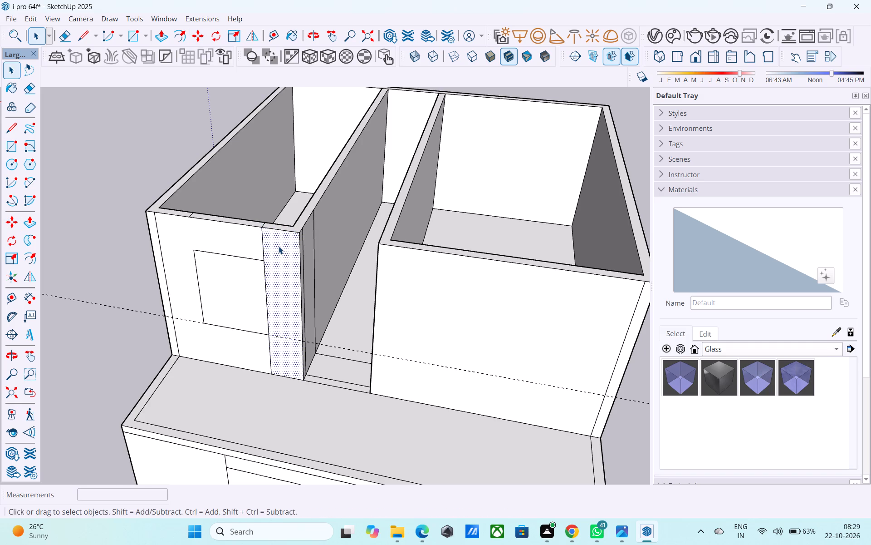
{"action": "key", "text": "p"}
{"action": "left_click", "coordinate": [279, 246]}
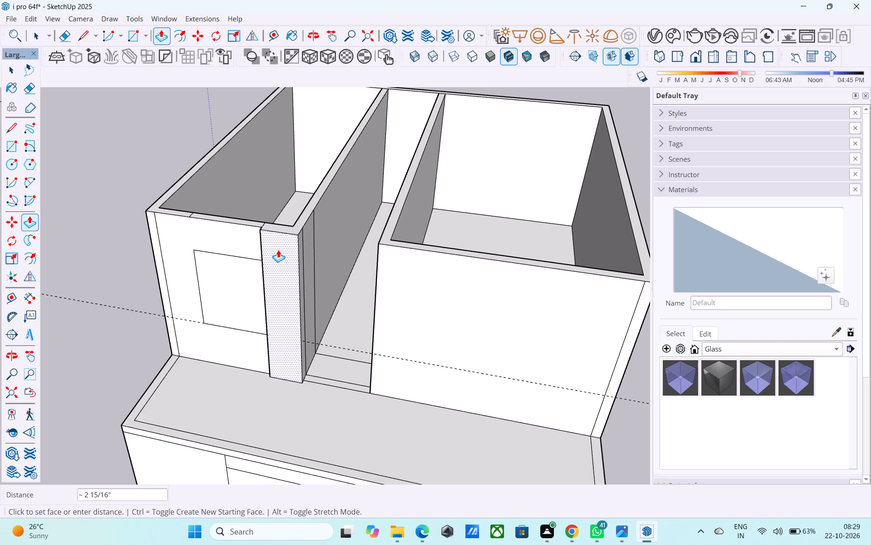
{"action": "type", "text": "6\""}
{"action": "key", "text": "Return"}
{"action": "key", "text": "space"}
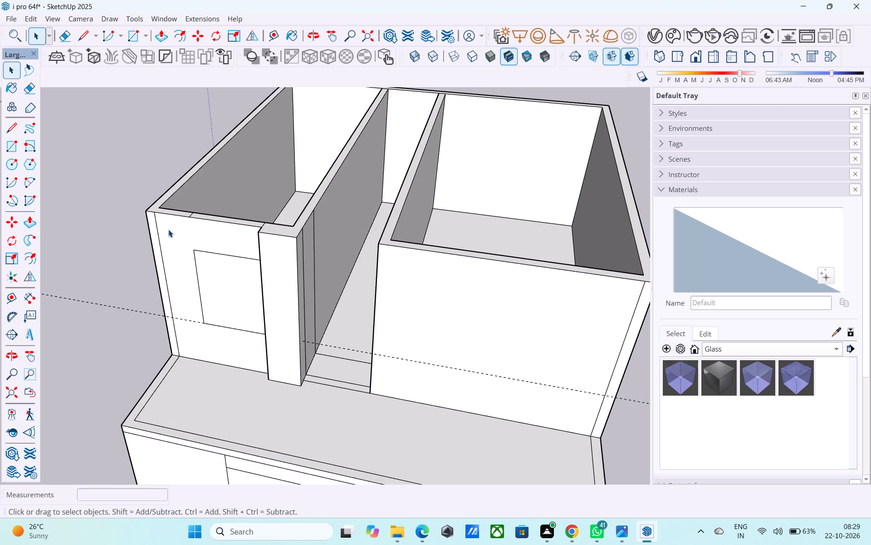
Draw a vertical line along the window's left side, from the front wall's top edge down to its base.
{"action": "key", "text": "l"}
{"action": "scroll", "coordinate": [189, 216], "scroll_direction": "up", "scroll_amount": 3}
{"action": "left_click", "coordinate": [189, 216]}
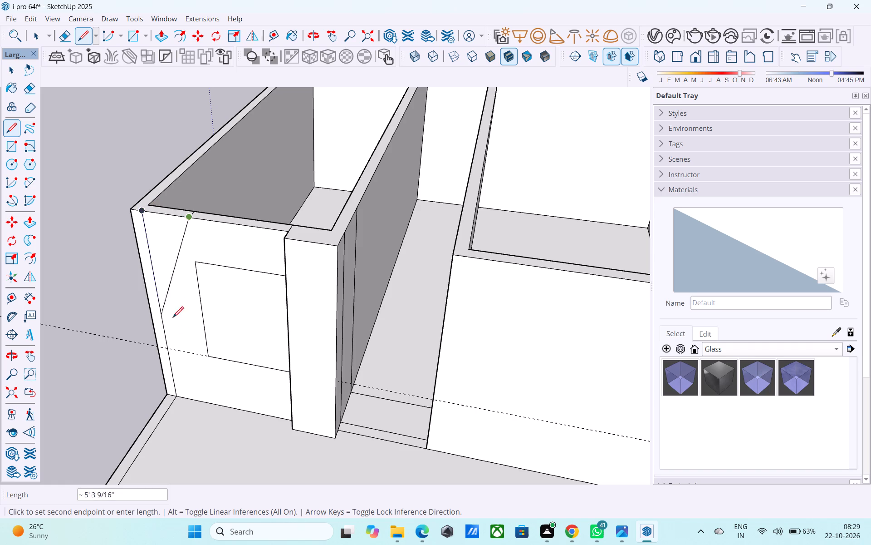
{"action": "left_click", "coordinate": [213, 406]}
Push/Pull the wall strip left of the window outward by the same 6".
{"action": "key", "text": "space"}
{"action": "left_click", "coordinate": [192, 332]}
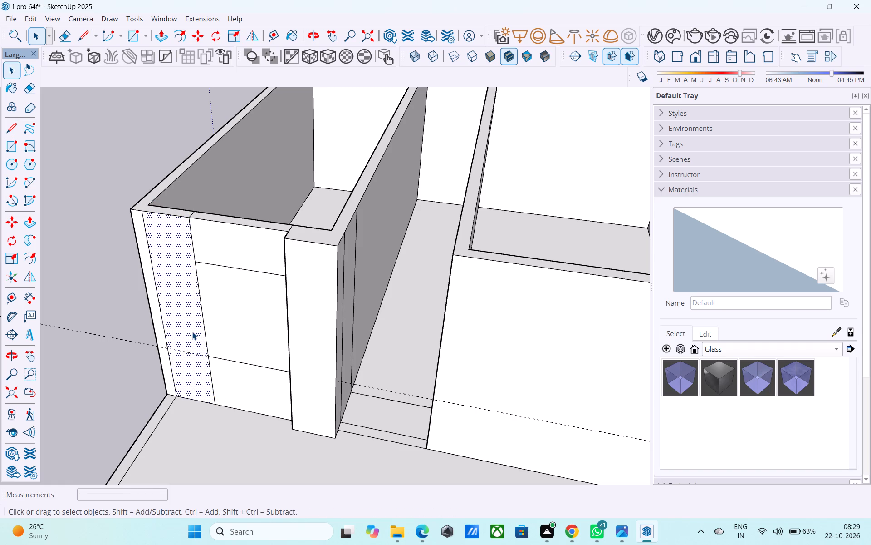
{"action": "key", "text": "p"}
{"action": "double_click", "coordinate": [192, 332]}
{"action": "key", "text": "space"}
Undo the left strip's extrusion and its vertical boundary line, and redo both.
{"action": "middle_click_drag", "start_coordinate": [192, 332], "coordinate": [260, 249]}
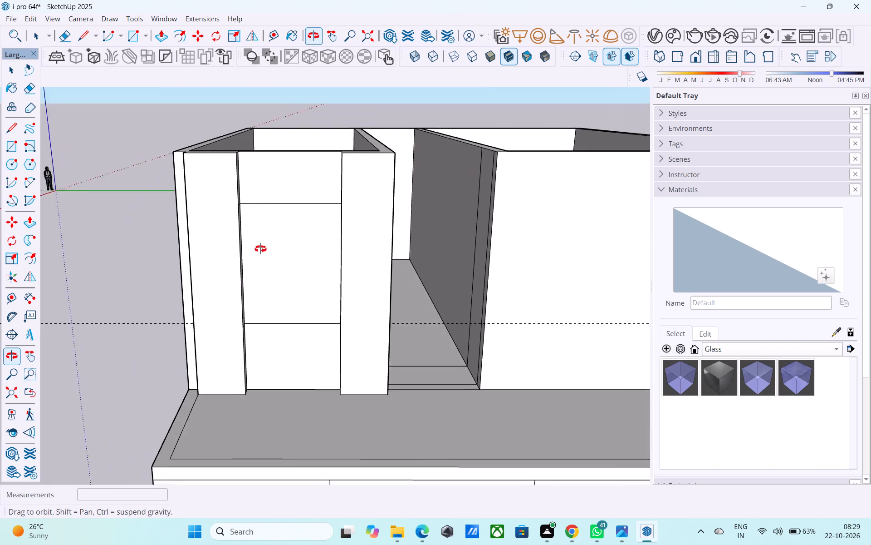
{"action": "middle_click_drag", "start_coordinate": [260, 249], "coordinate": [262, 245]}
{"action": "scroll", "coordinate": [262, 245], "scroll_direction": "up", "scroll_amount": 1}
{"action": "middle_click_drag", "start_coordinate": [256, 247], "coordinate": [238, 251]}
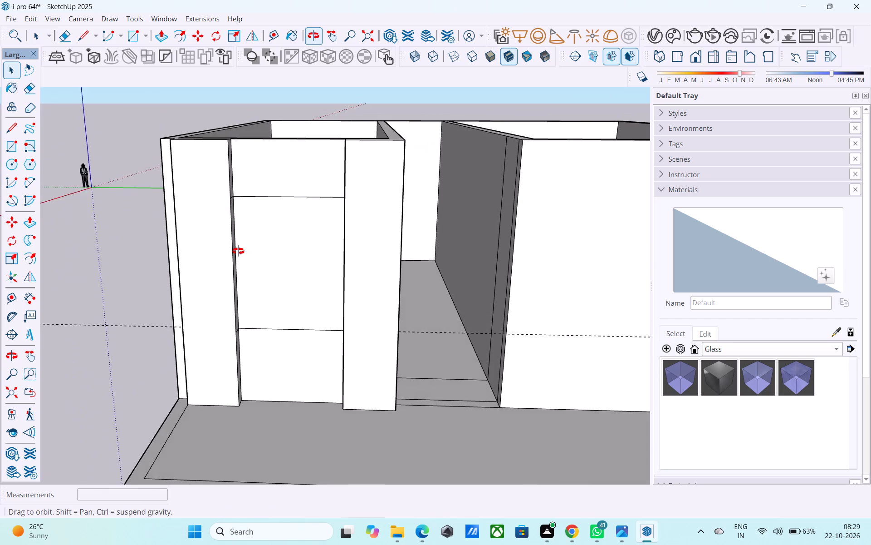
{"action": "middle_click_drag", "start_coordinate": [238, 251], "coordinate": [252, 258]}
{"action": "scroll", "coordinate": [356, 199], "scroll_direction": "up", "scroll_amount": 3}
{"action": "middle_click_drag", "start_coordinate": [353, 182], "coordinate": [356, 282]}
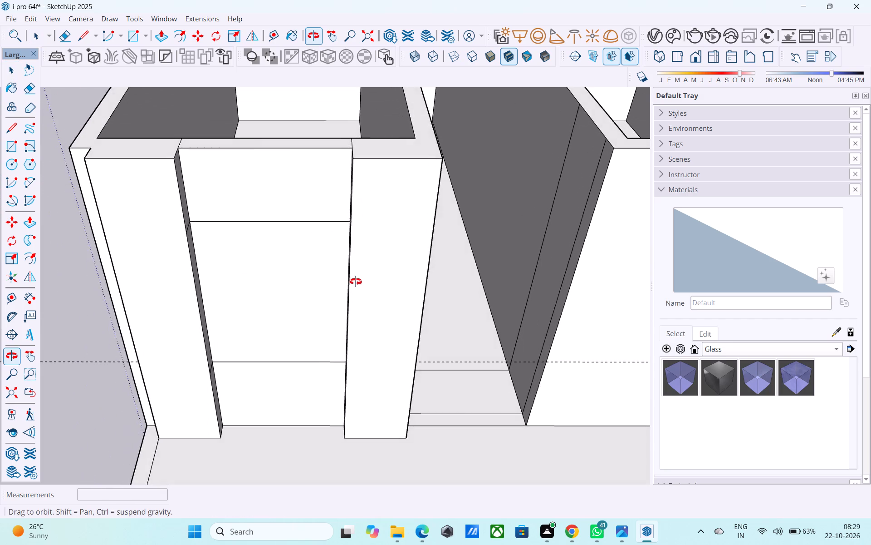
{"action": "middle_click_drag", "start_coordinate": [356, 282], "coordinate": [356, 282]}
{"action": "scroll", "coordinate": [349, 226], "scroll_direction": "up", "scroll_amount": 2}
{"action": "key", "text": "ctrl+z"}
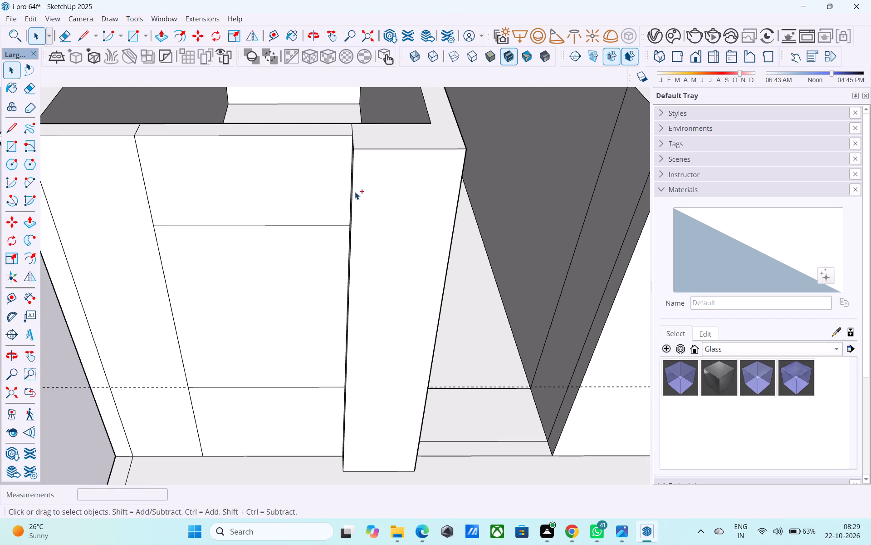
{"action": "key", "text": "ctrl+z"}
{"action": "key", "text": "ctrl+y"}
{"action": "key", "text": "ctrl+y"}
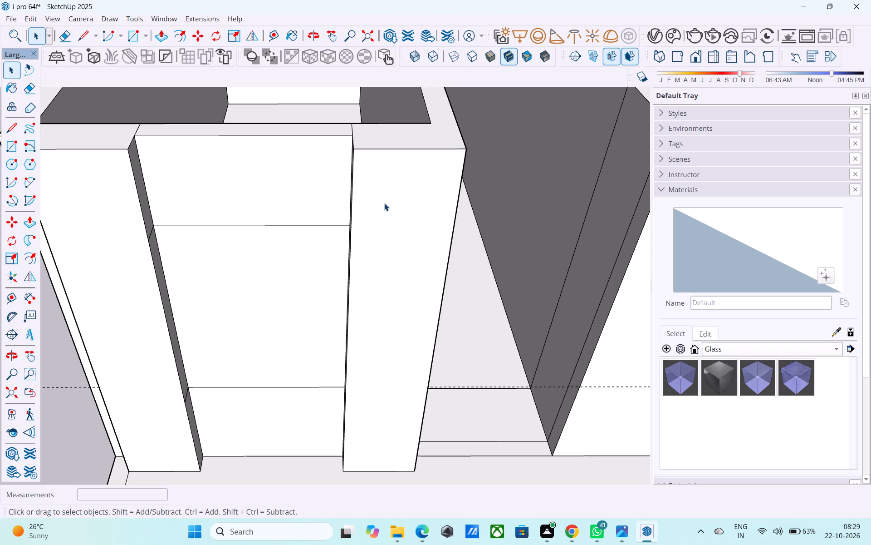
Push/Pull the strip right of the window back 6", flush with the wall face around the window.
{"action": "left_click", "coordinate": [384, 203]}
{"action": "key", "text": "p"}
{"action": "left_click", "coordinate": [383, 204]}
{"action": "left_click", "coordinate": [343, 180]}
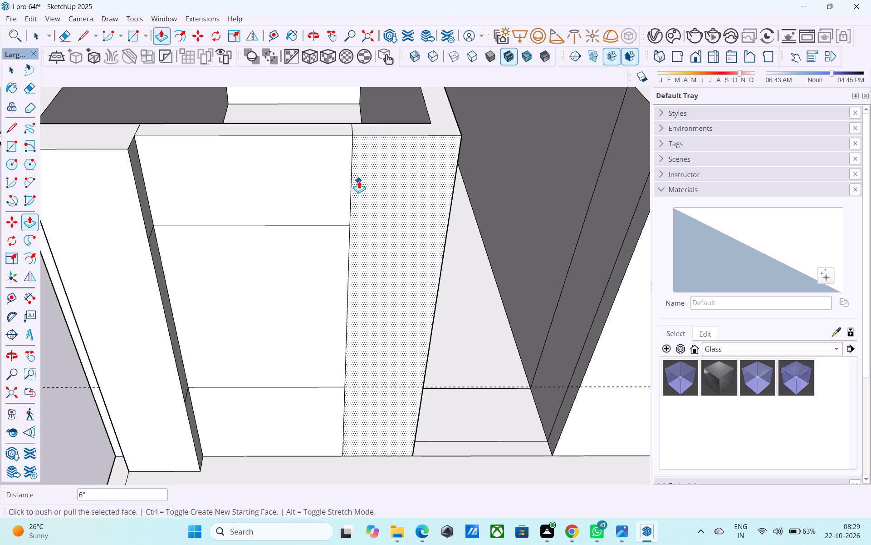
Mark 1.5' along the top edge from the wall's outer right corner and draw a vertical line down to the base.
{"action": "key", "text": "space"}
{"action": "key", "text": "l"}
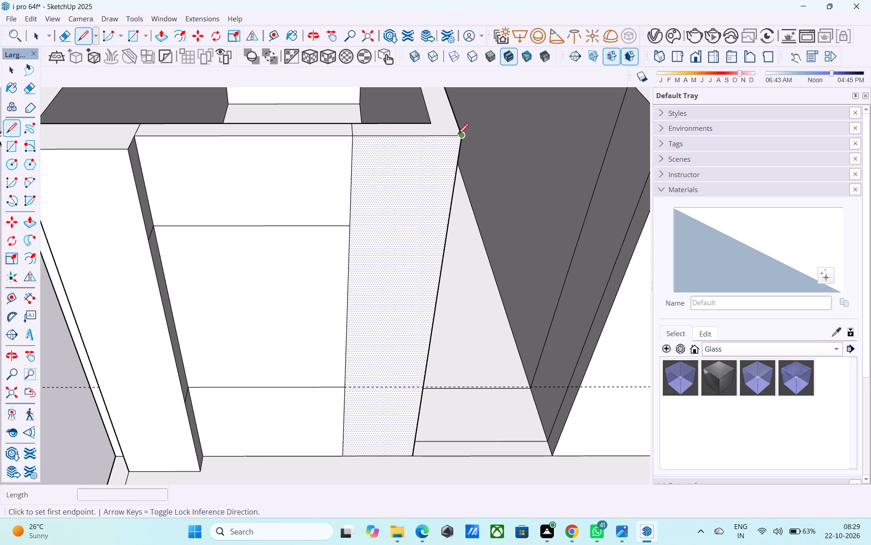
{"action": "left_click", "coordinate": [458, 135]}
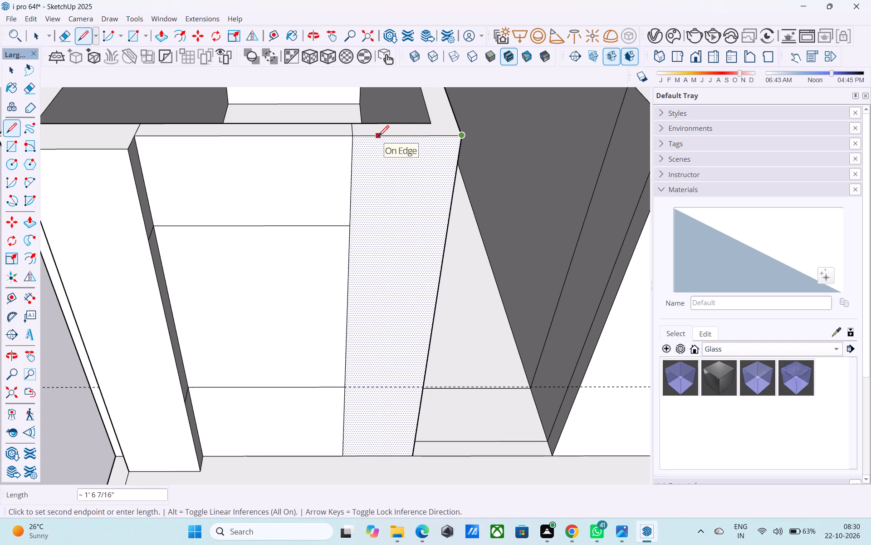
{"action": "type", "text": "1.5'"}
{"action": "key", "text": "Return"}
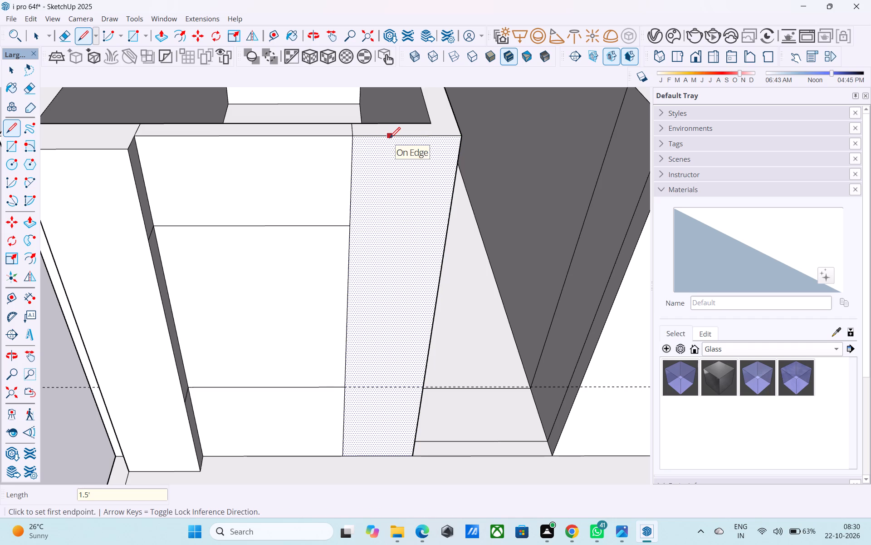
{"action": "left_click", "coordinate": [380, 139]}
{"action": "scroll", "coordinate": [380, 138], "scroll_direction": "down", "scroll_amount": 4}
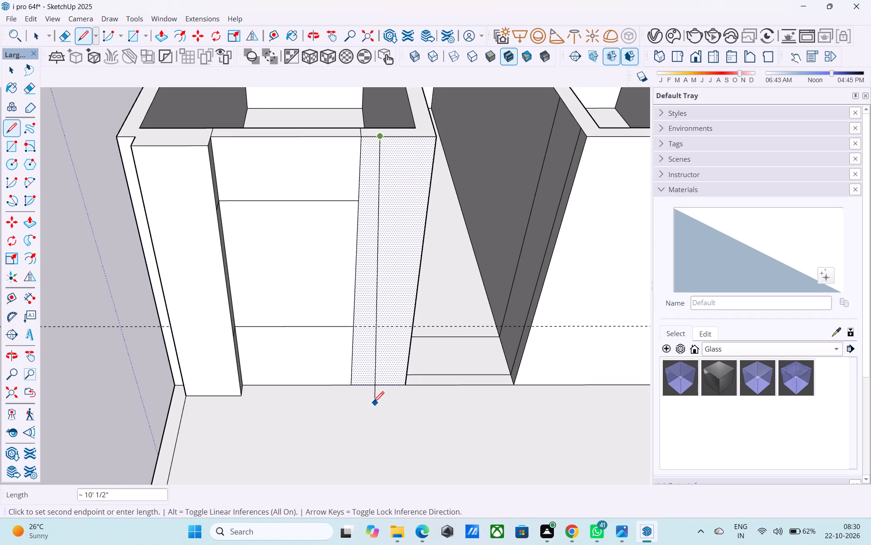
{"action": "left_click", "coordinate": [366, 388]}
{"action": "key", "text": "space"}
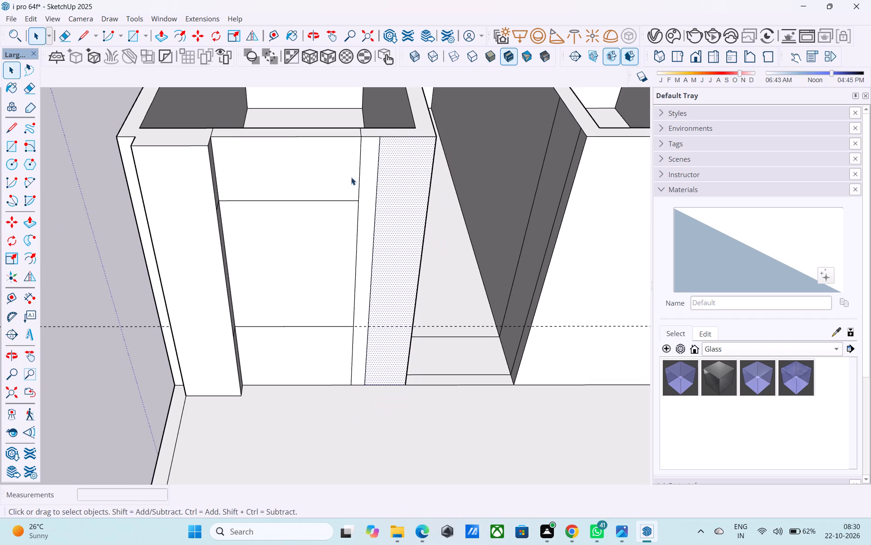
Erase the old vertical boundary line running along the right side of the window, above and below it.
{"action": "key", "text": "e"}
{"action": "left_click_drag", "start_coordinate": [363, 181], "coordinate": [357, 177]}
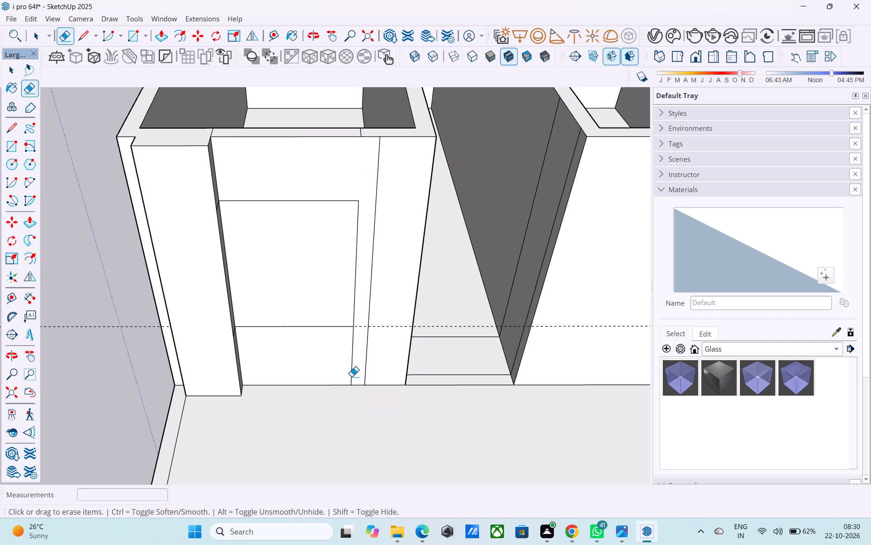
{"action": "left_click", "coordinate": [353, 373]}
Push/Pull the 1.5' strip right of the window outward, level with the left strip's front face.
{"action": "key", "text": "space"}
{"action": "left_click", "coordinate": [397, 305]}
{"action": "key", "text": "p"}
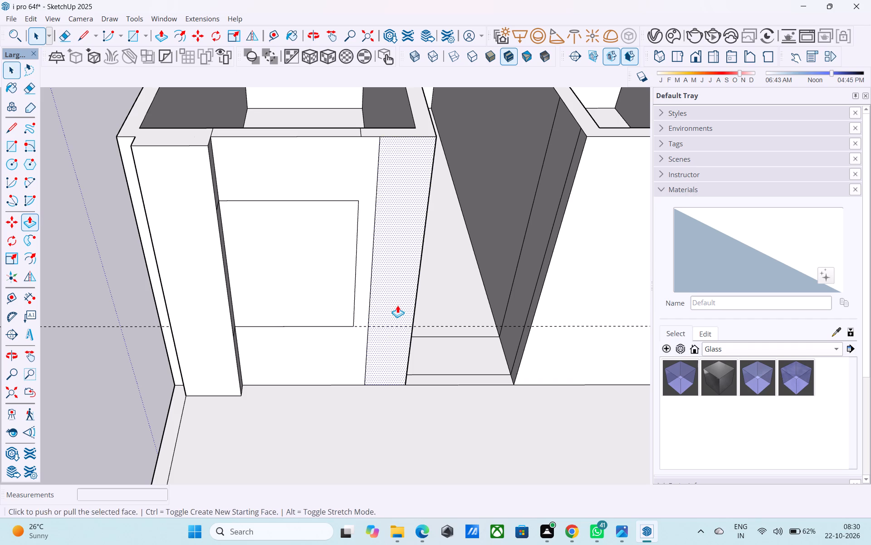
{"action": "left_click", "coordinate": [397, 305]}
{"action": "left_click", "coordinate": [185, 200]}
{"action": "key", "text": "space"}
Offset the window outline 3" inward to form a frame.
{"action": "middle_click_drag", "start_coordinate": [321, 282], "coordinate": [352, 157]}
{"action": "middle_click_drag", "start_coordinate": [273, 175], "coordinate": [257, 179]}
{"action": "middle_click_drag", "start_coordinate": [289, 248], "coordinate": [258, 255]}
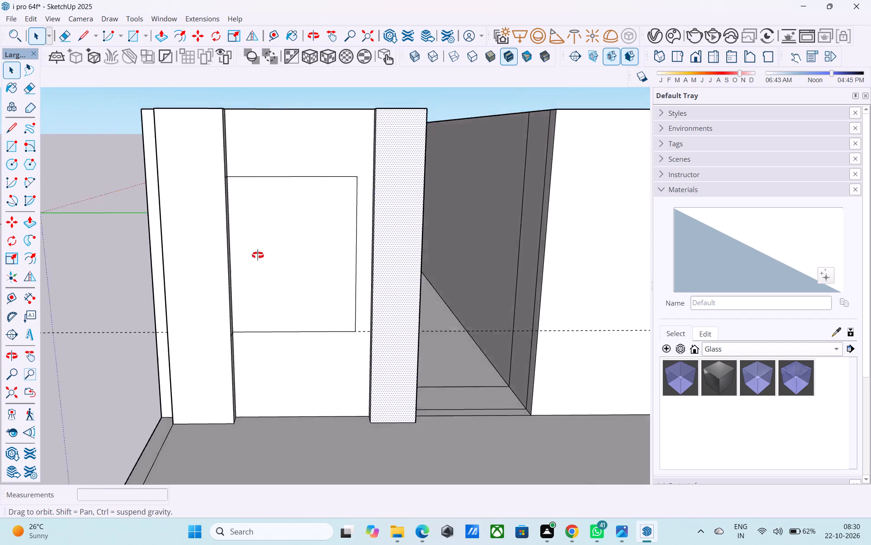
{"action": "middle_click_drag", "start_coordinate": [258, 255], "coordinate": [298, 259]}
{"action": "scroll", "coordinate": [298, 259], "scroll_direction": "up", "scroll_amount": 1}
{"action": "left_click", "coordinate": [298, 259]}
{"action": "key", "text": "f"}
{"action": "left_click", "coordinate": [298, 259]}
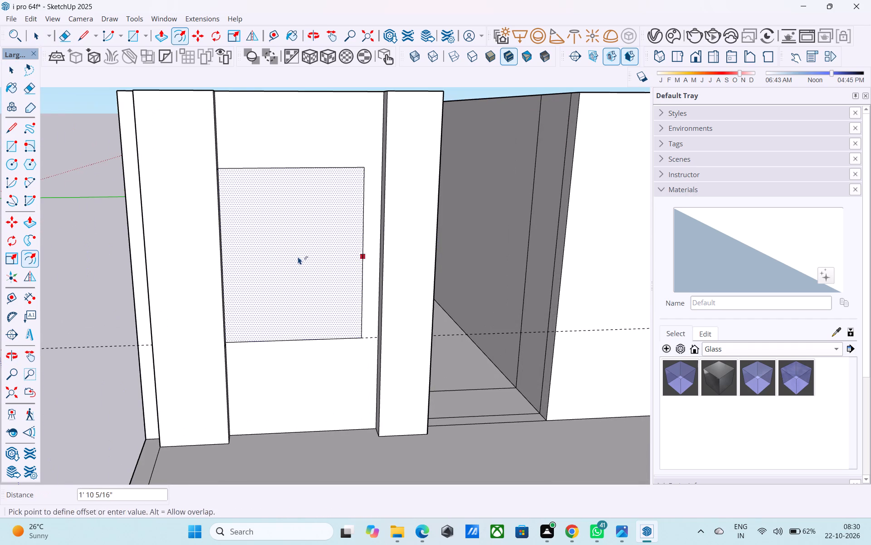
{"action": "type", "text": "3\""}
{"action": "key", "text": "Return"}
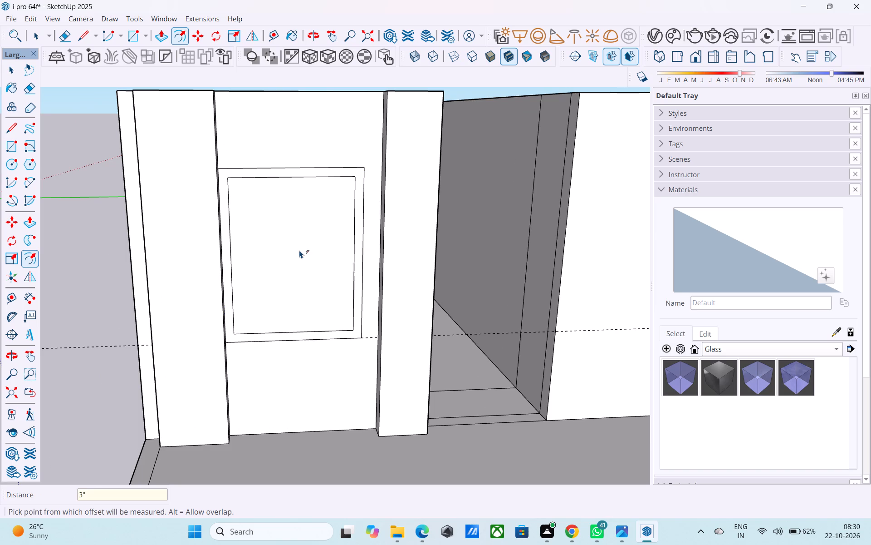
Push/Pull the inner window face 6" back through the wall to cut the opening.
{"action": "key", "text": "space"}
{"action": "left_click", "coordinate": [299, 250]}
{"action": "type", "text": "p"}
{"action": "key", "text": "space"}
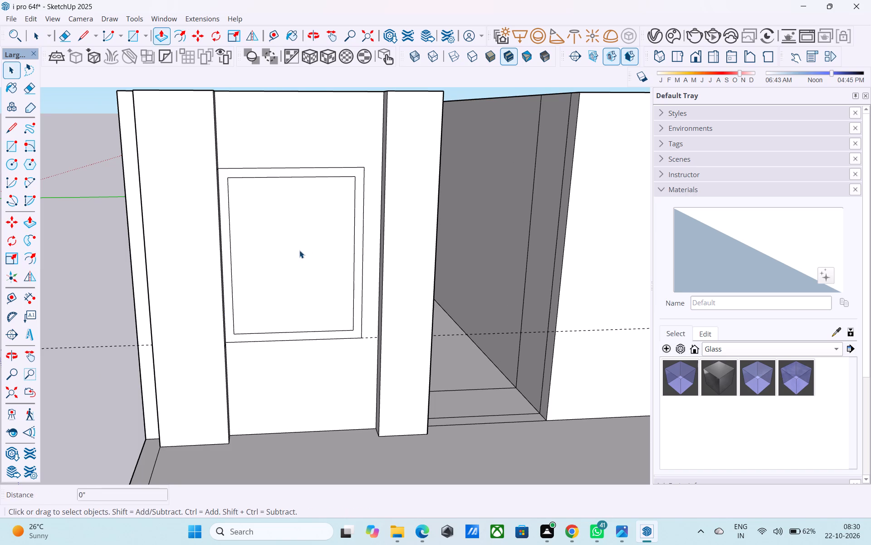
{"action": "left_click", "coordinate": [305, 270]}
{"action": "key", "text": "p"}
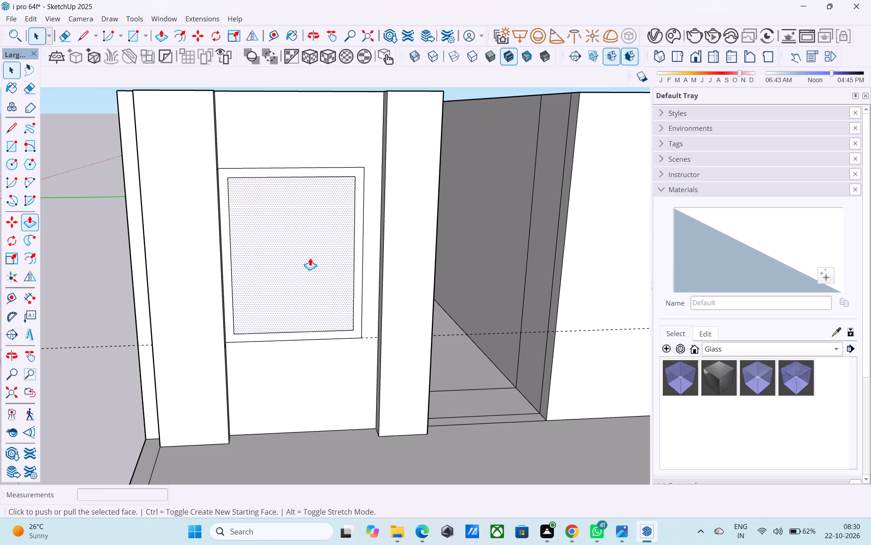
{"action": "left_click", "coordinate": [310, 258]}
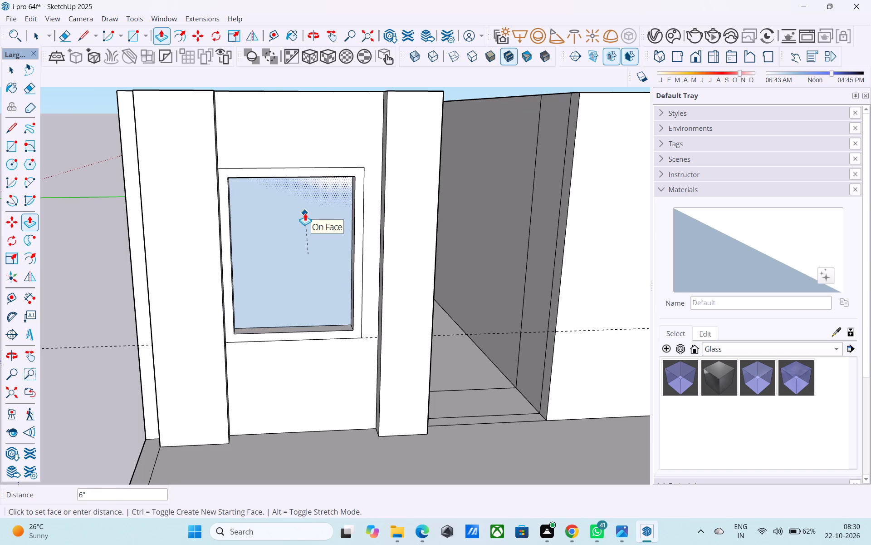
{"action": "left_click", "coordinate": [305, 213]}
Outline a 6" wide, 7' high strip on the passage's side wall beside the window room, starting from the floor.
{"action": "scroll", "coordinate": [305, 213], "scroll_direction": "down", "scroll_amount": 5}
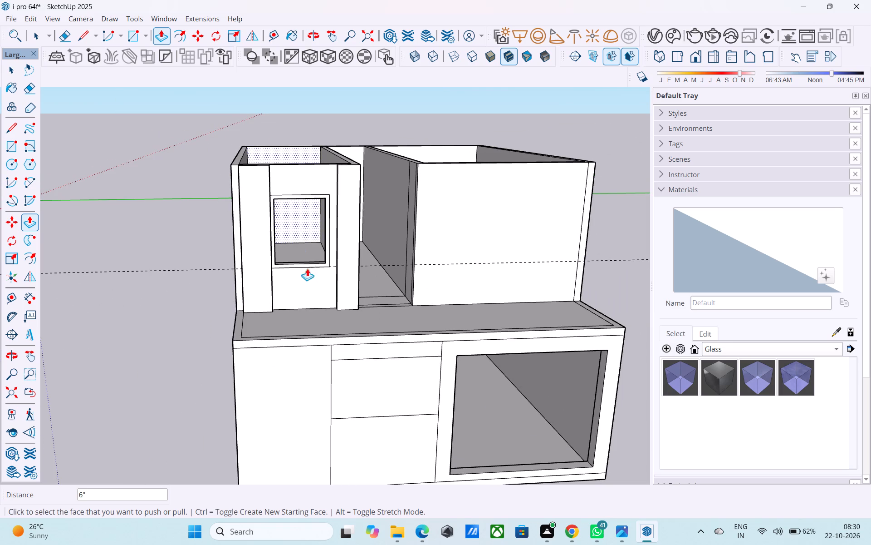
{"action": "scroll", "coordinate": [298, 315], "scroll_direction": "down", "scroll_amount": 4}
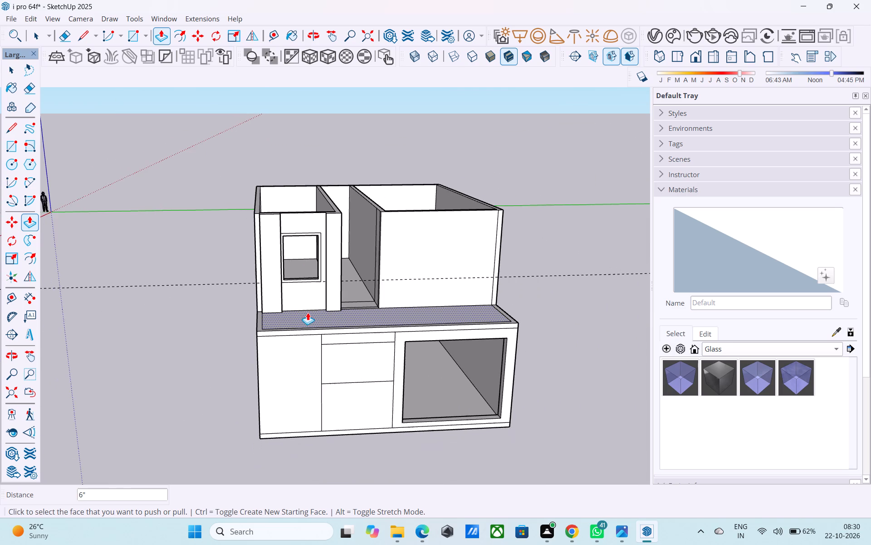
{"action": "middle_click_drag", "start_coordinate": [308, 312], "coordinate": [245, 279]}
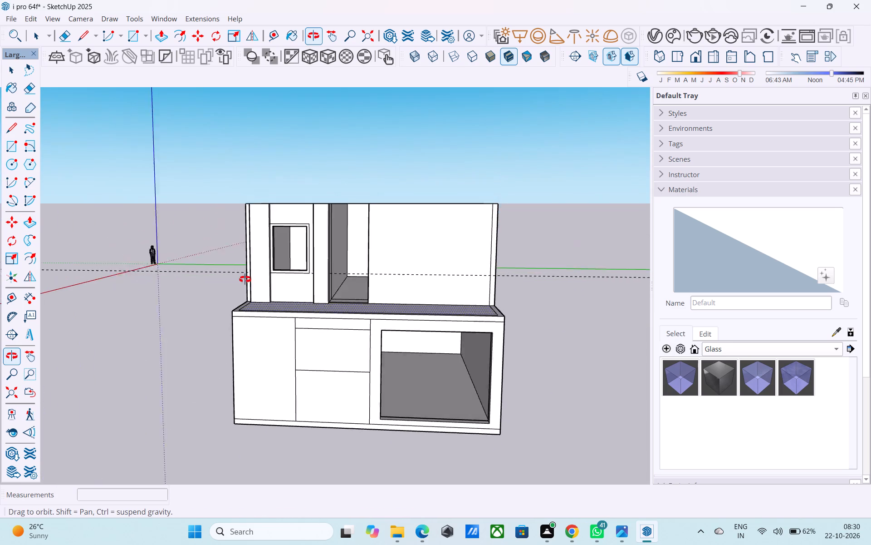
{"action": "middle_click_drag", "start_coordinate": [245, 279], "coordinate": [202, 279]}
{"action": "scroll", "coordinate": [317, 207], "scroll_direction": "up", "scroll_amount": 8}
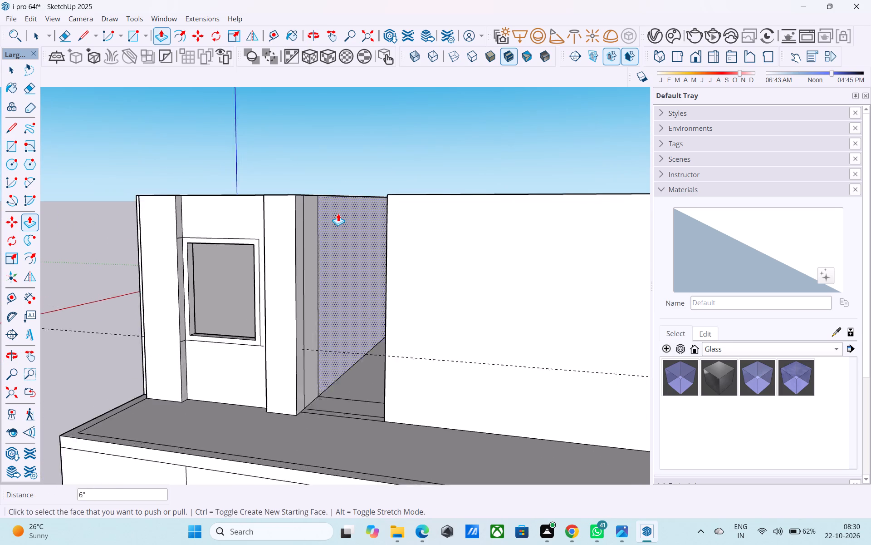
{"action": "key", "text": "space"}
{"action": "middle_click_drag", "start_coordinate": [312, 332], "coordinate": [302, 337]}
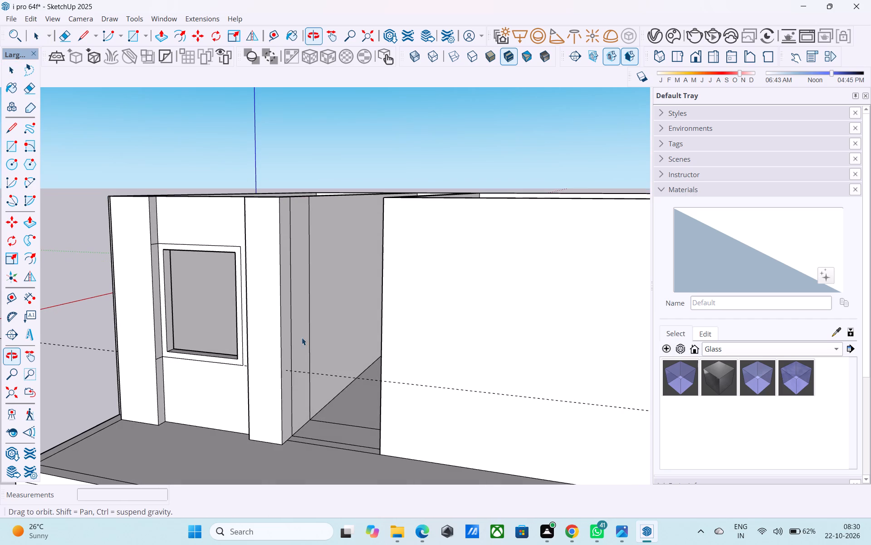
{"action": "key", "text": "l"}
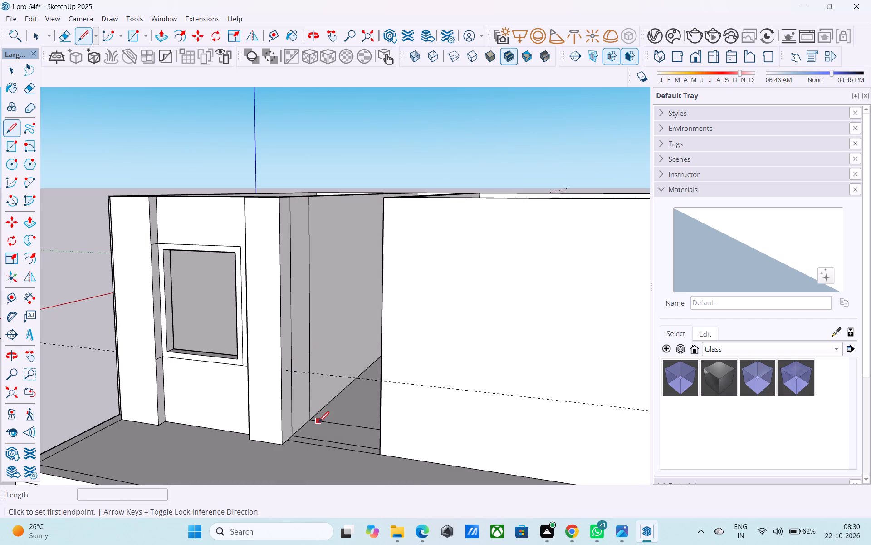
{"action": "left_click", "coordinate": [313, 421]}
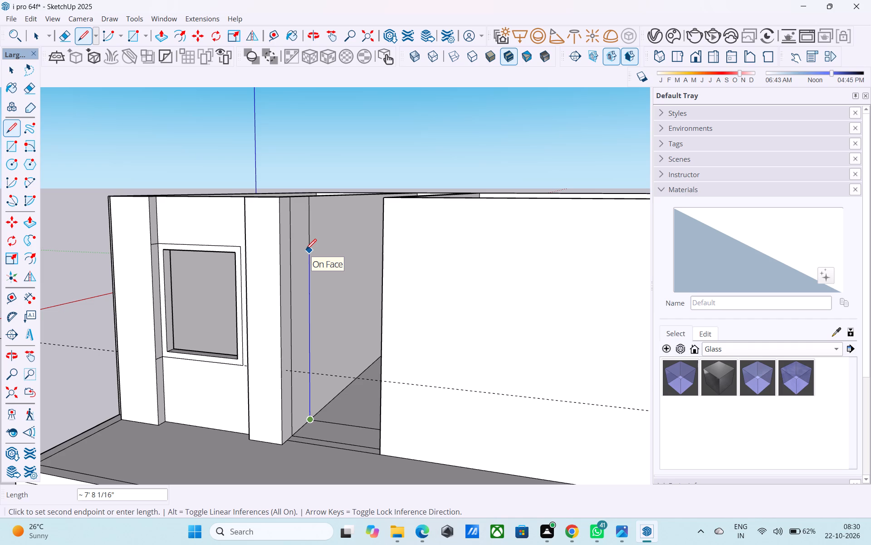
{"action": "type", "text": "7'"}
{"action": "key", "text": "Return"}
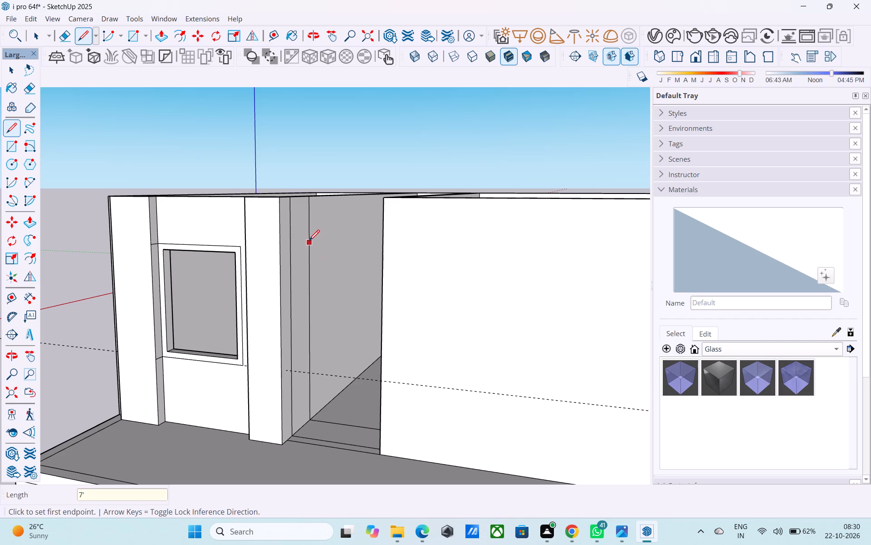
{"action": "left_click", "coordinate": [310, 267]}
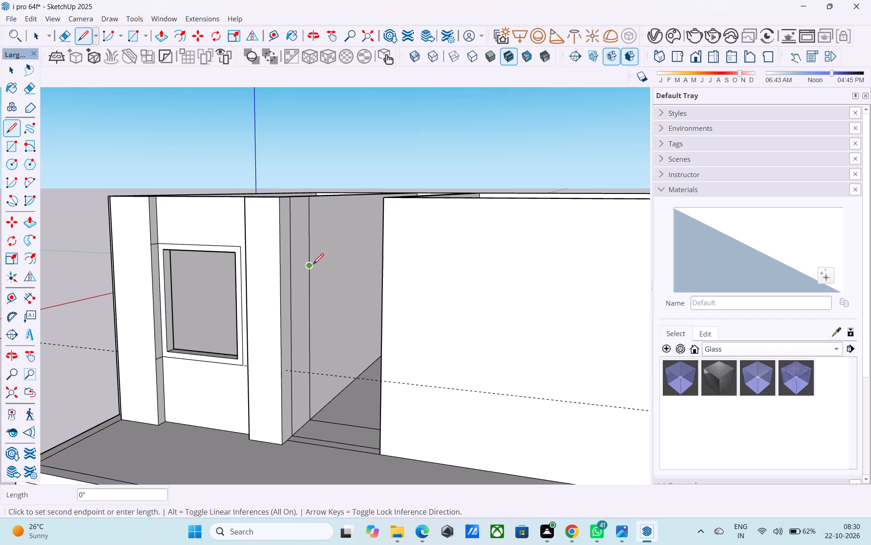
{"action": "scroll", "coordinate": [316, 264], "scroll_direction": "up", "scroll_amount": 4}
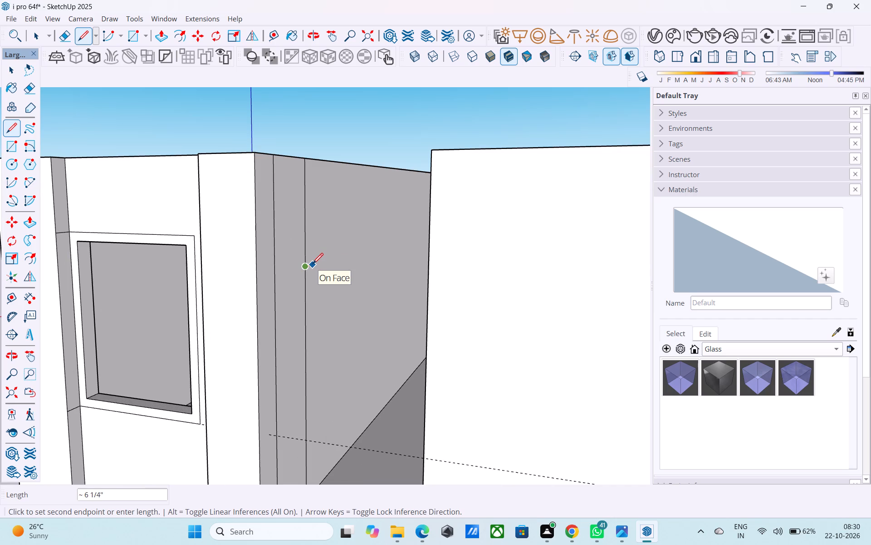
{"action": "type", "text": "6\""}
{"action": "key", "text": "Return"}
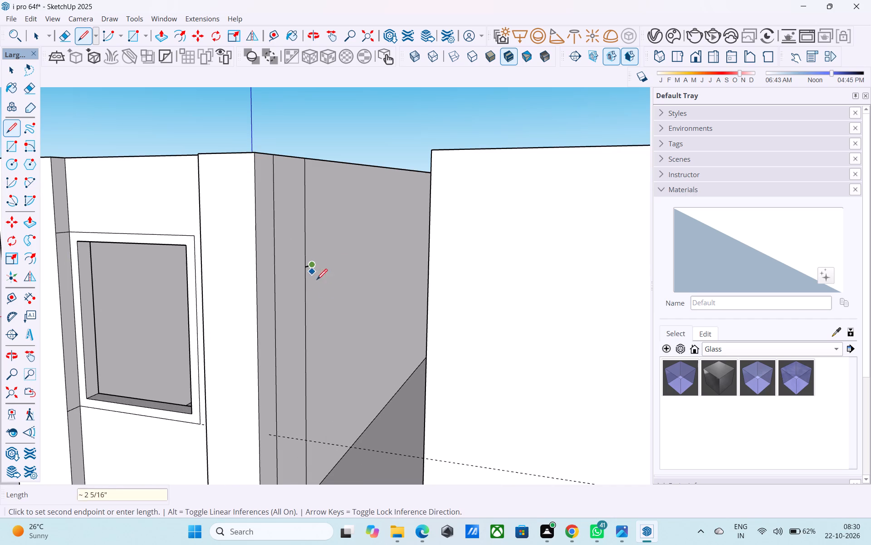
{"action": "scroll", "coordinate": [322, 300], "scroll_direction": "down", "scroll_amount": 2}
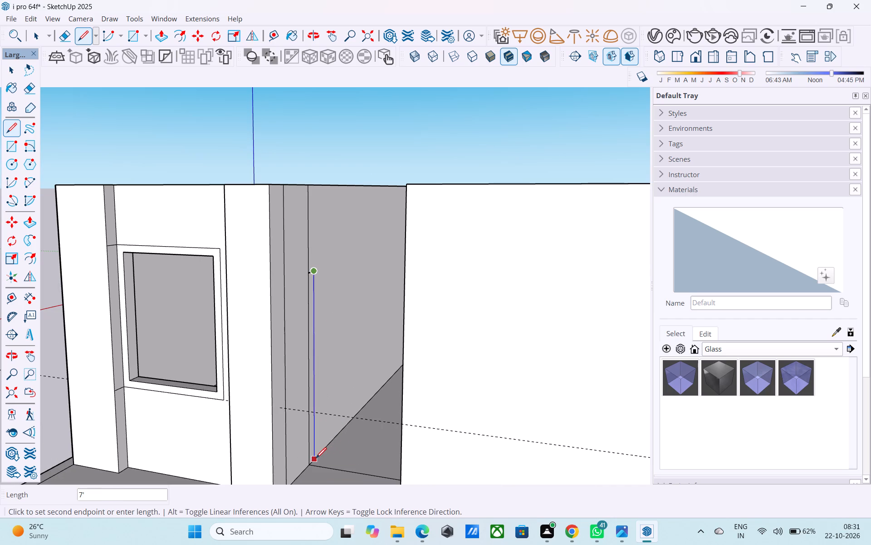
{"action": "left_click", "coordinate": [316, 459]}
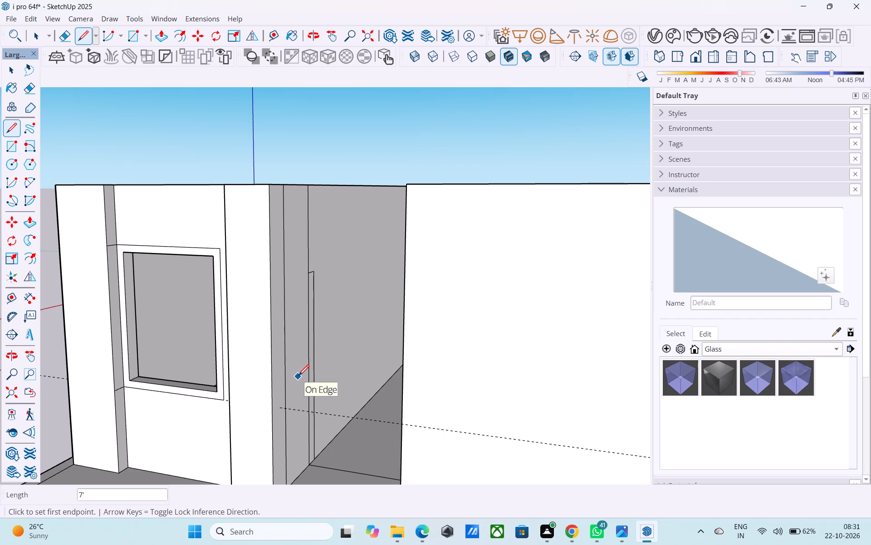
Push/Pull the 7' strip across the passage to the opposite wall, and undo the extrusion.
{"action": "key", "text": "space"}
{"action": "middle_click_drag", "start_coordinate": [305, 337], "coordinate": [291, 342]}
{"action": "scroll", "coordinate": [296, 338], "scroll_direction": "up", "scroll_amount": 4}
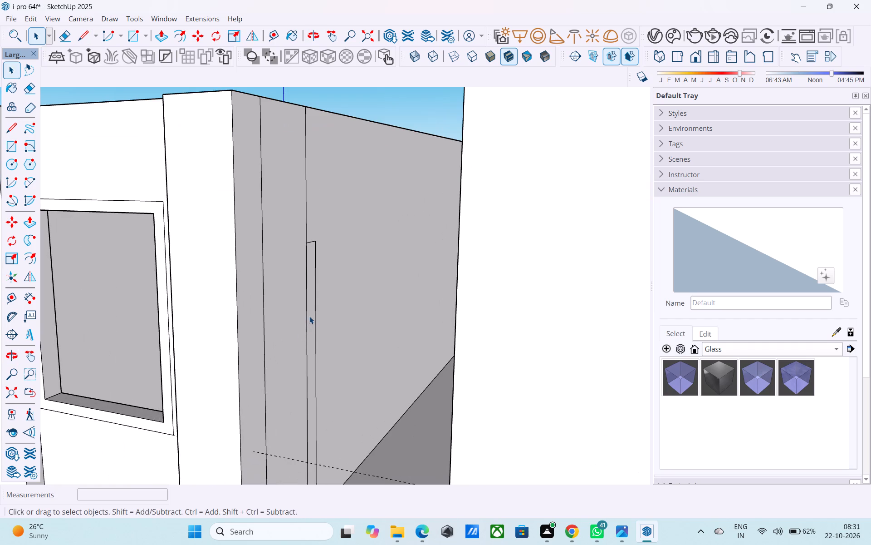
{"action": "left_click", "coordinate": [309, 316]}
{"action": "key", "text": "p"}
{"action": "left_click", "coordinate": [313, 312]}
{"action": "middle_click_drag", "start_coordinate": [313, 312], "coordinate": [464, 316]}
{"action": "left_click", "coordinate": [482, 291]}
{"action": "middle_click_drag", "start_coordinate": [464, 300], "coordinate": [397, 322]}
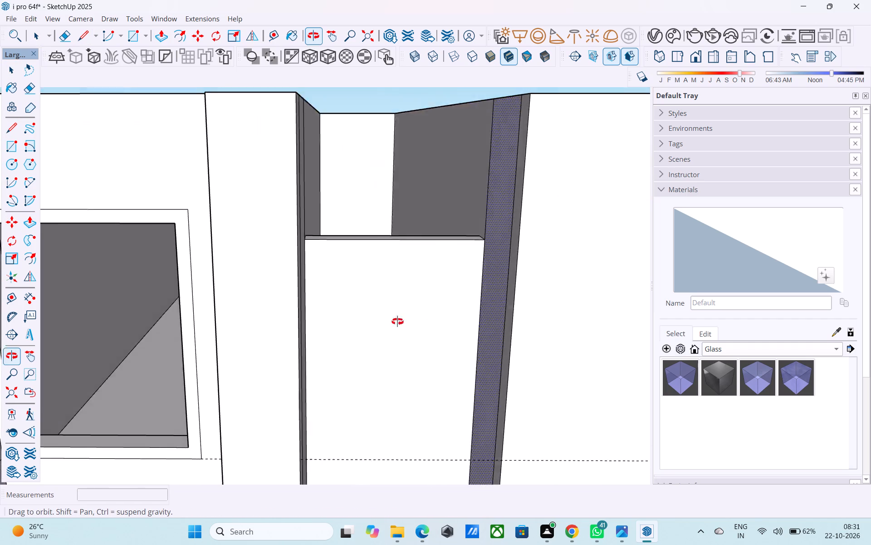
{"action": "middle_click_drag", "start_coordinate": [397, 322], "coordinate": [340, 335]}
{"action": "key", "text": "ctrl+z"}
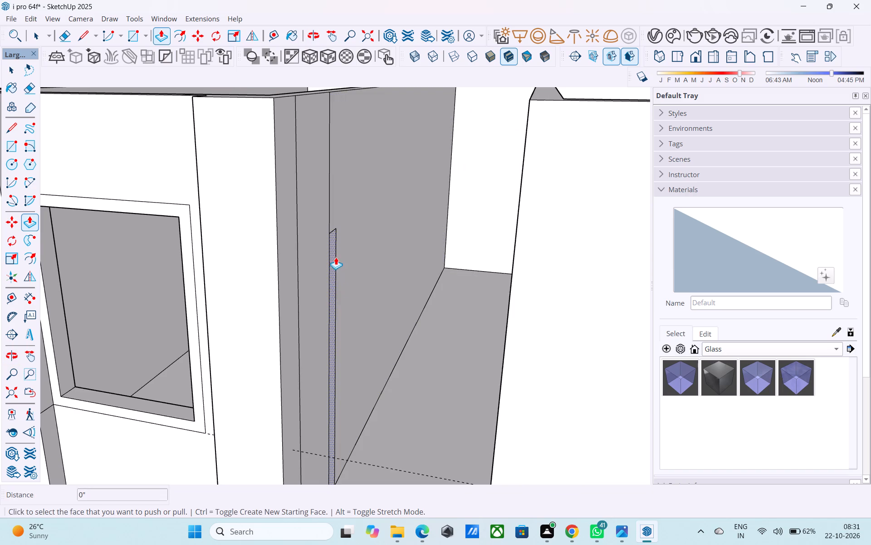
Draw a 3' vertical line from the strip's top corner up to the wall's top edge.
{"action": "key", "text": "l"}
{"action": "scroll", "coordinate": [337, 250], "scroll_direction": "up", "scroll_amount": 2}
{"action": "left_click", "coordinate": [337, 228]}
{"action": "scroll", "coordinate": [336, 228], "scroll_direction": "down", "scroll_amount": 3}
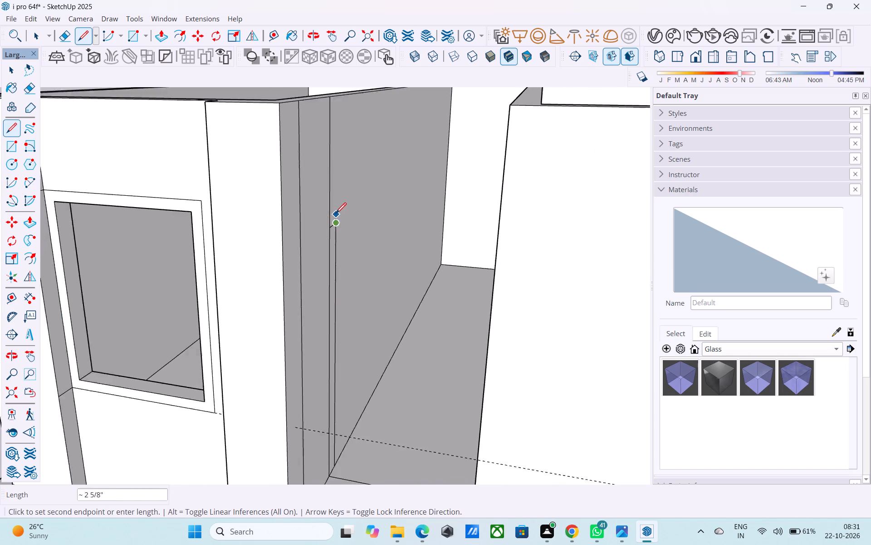
{"action": "scroll", "coordinate": [336, 214], "scroll_direction": "down", "scroll_amount": 5}
{"action": "scroll", "coordinate": [313, 182], "scroll_direction": "up", "scroll_amount": 4}
{"action": "left_click", "coordinate": [340, 151]}
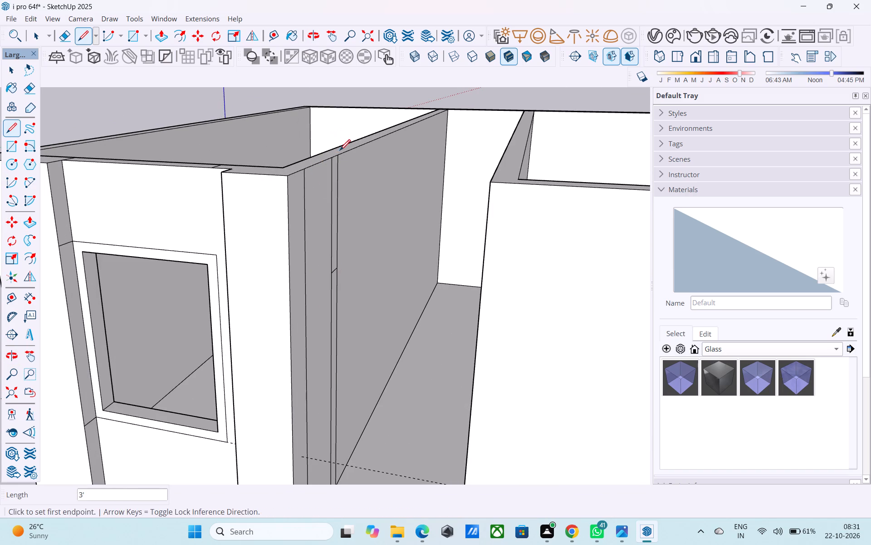
Push/Pull the 3' high upper strip 4' across the passage to the opposite wall as a lintel above the doorway.
{"action": "key", "text": "space"}
{"action": "left_click", "coordinate": [335, 167]}
{"action": "key", "text": "p"}
{"action": "left_click", "coordinate": [335, 167]}
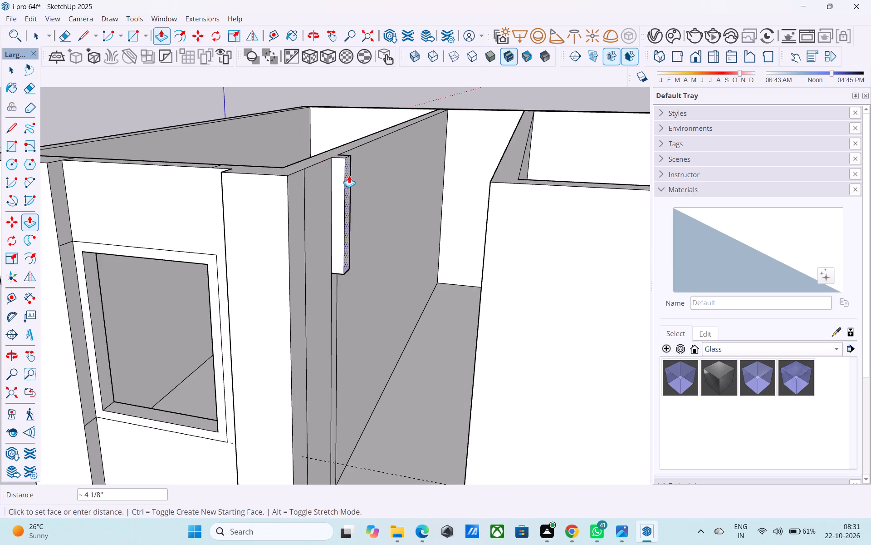
{"action": "middle_click_drag", "start_coordinate": [351, 176], "coordinate": [443, 191]}
{"action": "scroll", "coordinate": [437, 191], "scroll_direction": "up", "scroll_amount": 1}
{"action": "left_click", "coordinate": [494, 206]}
{"action": "key", "text": "space"}
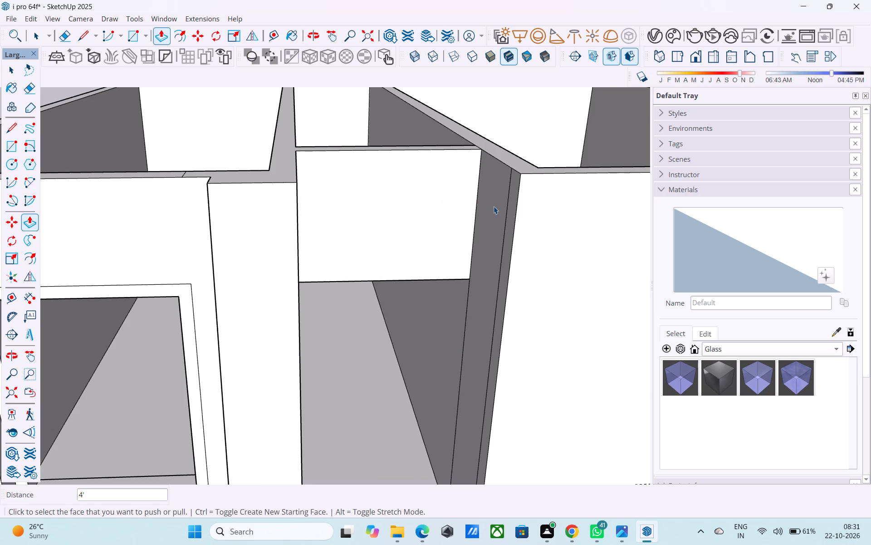
{"action": "scroll", "coordinate": [468, 192], "scroll_direction": "down", "scroll_amount": 8}
{"action": "middle_click_drag", "start_coordinate": [323, 258], "coordinate": [269, 195]}
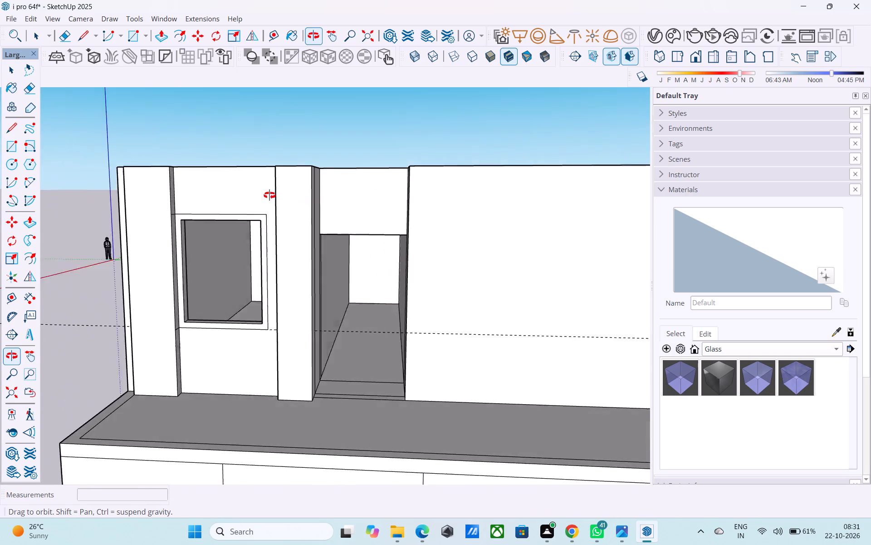
{"action": "middle_click_drag", "start_coordinate": [269, 195], "coordinate": [269, 221]}
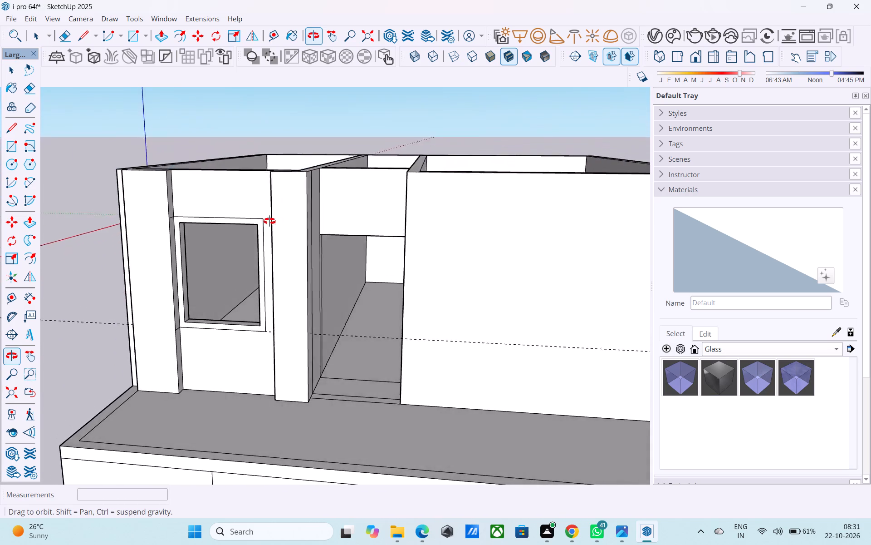
Examine the two-storey house from the front, sides and above, checking the upper floor's walls, window and passage doorway.
{"action": "middle_click_drag", "start_coordinate": [269, 221], "coordinate": [509, 278]}
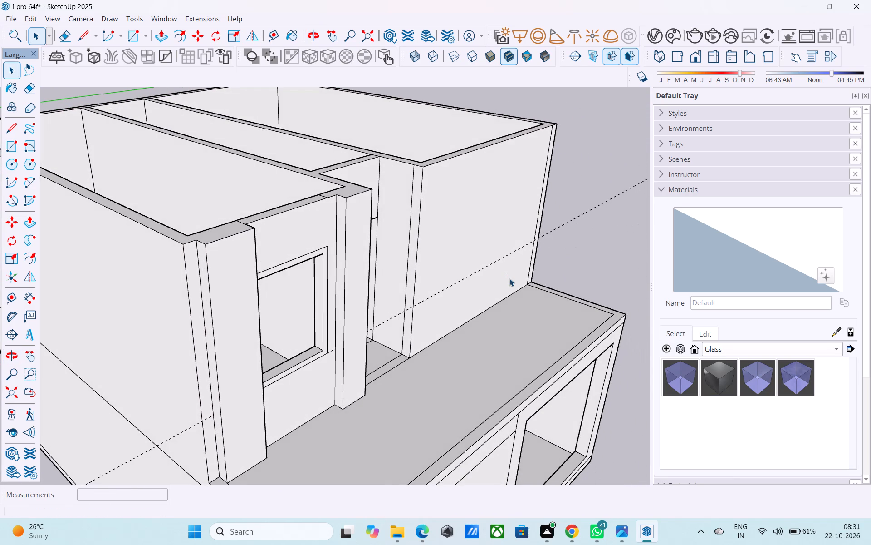
{"action": "scroll", "coordinate": [509, 394], "scroll_direction": "down", "scroll_amount": 3}
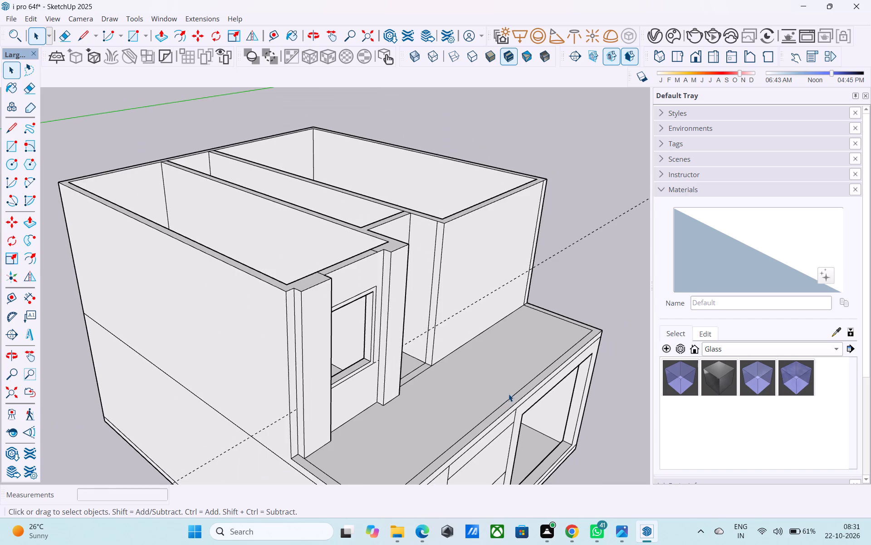
{"action": "middle_click_drag", "start_coordinate": [509, 394], "coordinate": [337, 386]}
{"action": "middle_click_drag", "start_coordinate": [336, 384], "coordinate": [337, 400], "text": "shift"}
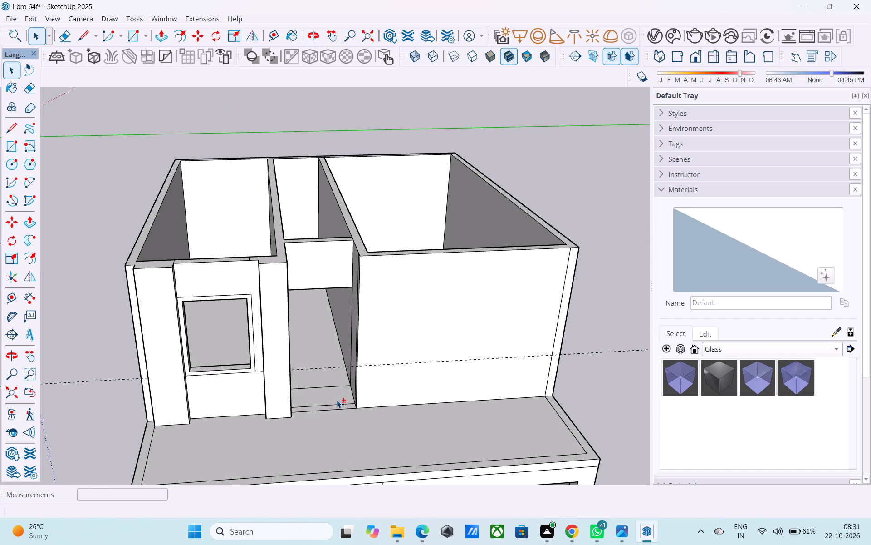
{"action": "middle_click_drag", "start_coordinate": [337, 400], "coordinate": [338, 414], "text": "shift"}
{"action": "scroll", "coordinate": [337, 400], "scroll_direction": "down", "scroll_amount": 1, "text": "shift"}
{"action": "scroll", "coordinate": [338, 414], "scroll_direction": "up", "scroll_amount": 2}
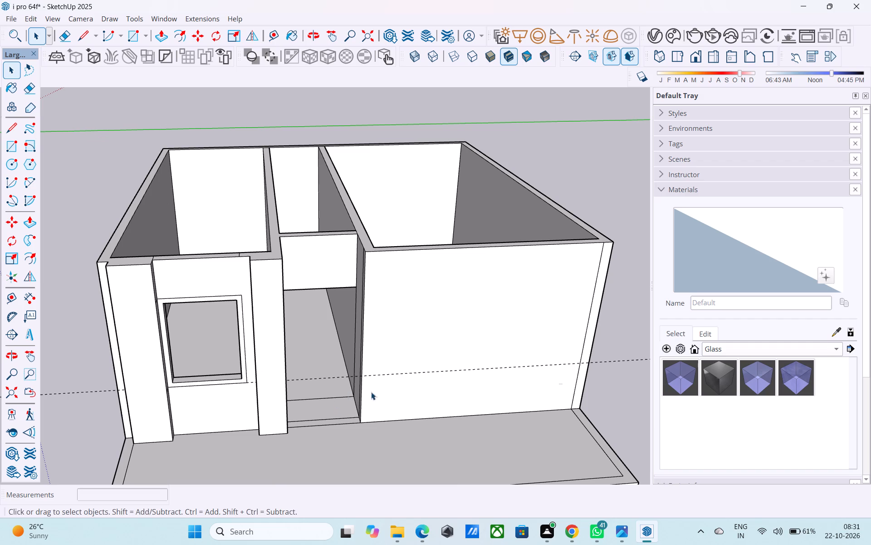
{"action": "scroll", "coordinate": [419, 412], "scroll_direction": "up", "scroll_amount": 1}
{"action": "scroll", "coordinate": [432, 419], "scroll_direction": "down", "scroll_amount": 6}
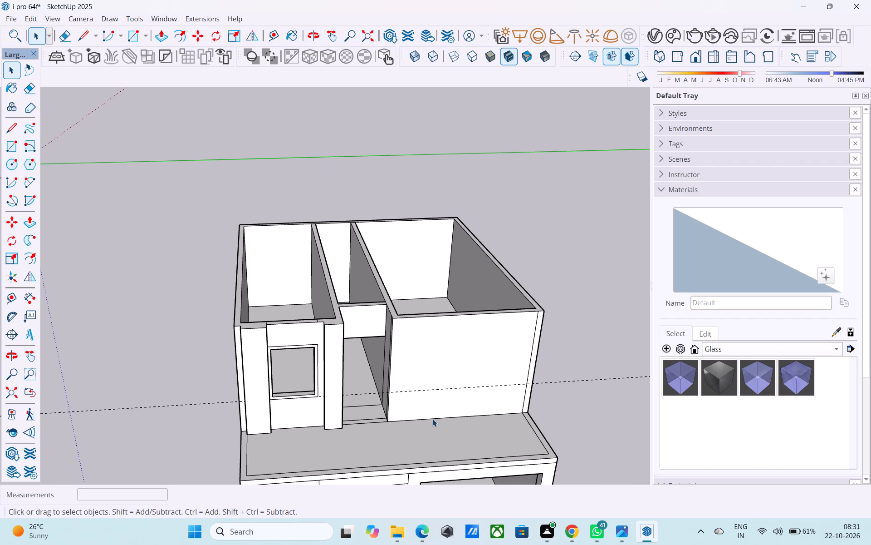
{"action": "scroll", "coordinate": [432, 419], "scroll_direction": "down", "scroll_amount": 5}
{"action": "middle_click_drag", "start_coordinate": [432, 419], "coordinate": [432, 390]}
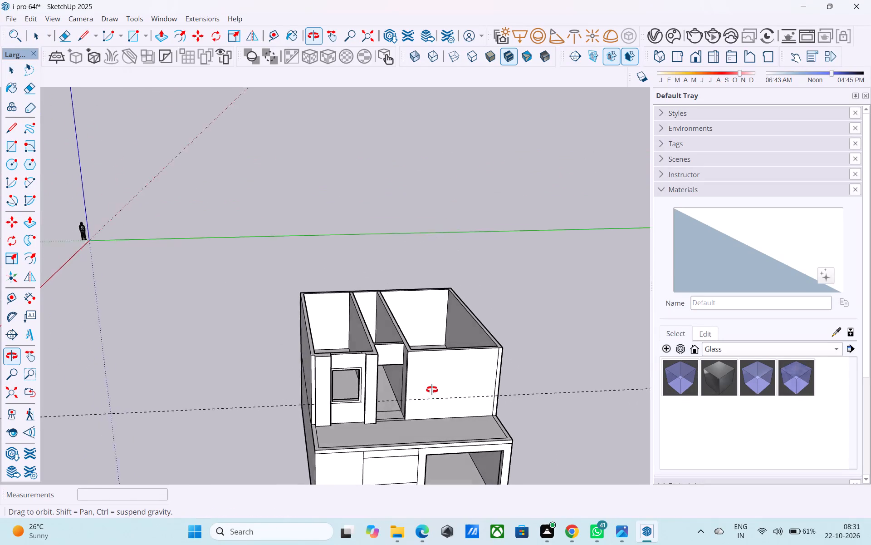
{"action": "middle_click_drag", "start_coordinate": [432, 390], "coordinate": [477, 382]}
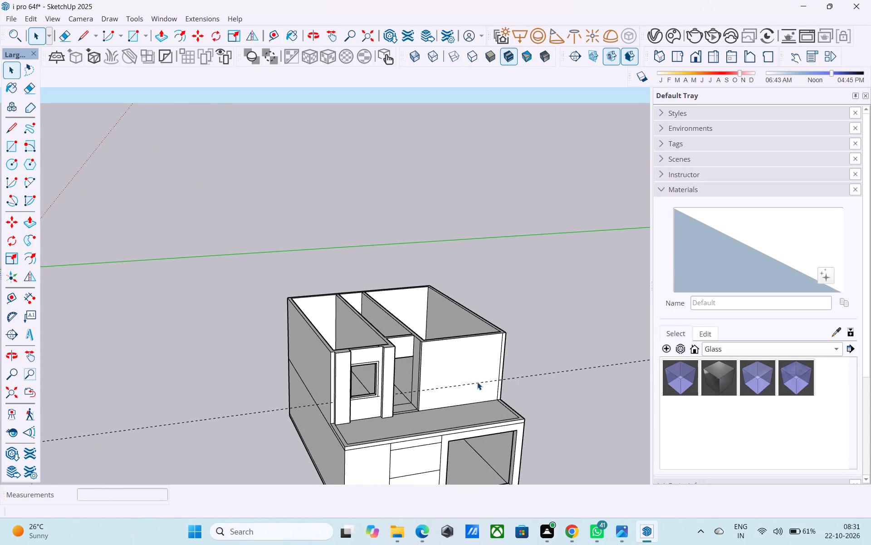
{"action": "scroll", "coordinate": [477, 382], "scroll_direction": "down", "scroll_amount": 4}
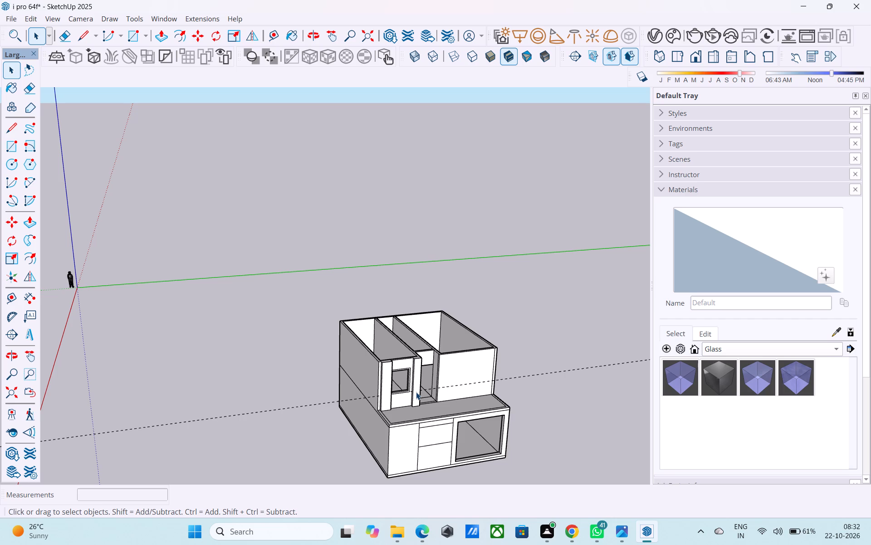
{"action": "middle_click_drag", "start_coordinate": [416, 391], "coordinate": [421, 415]}
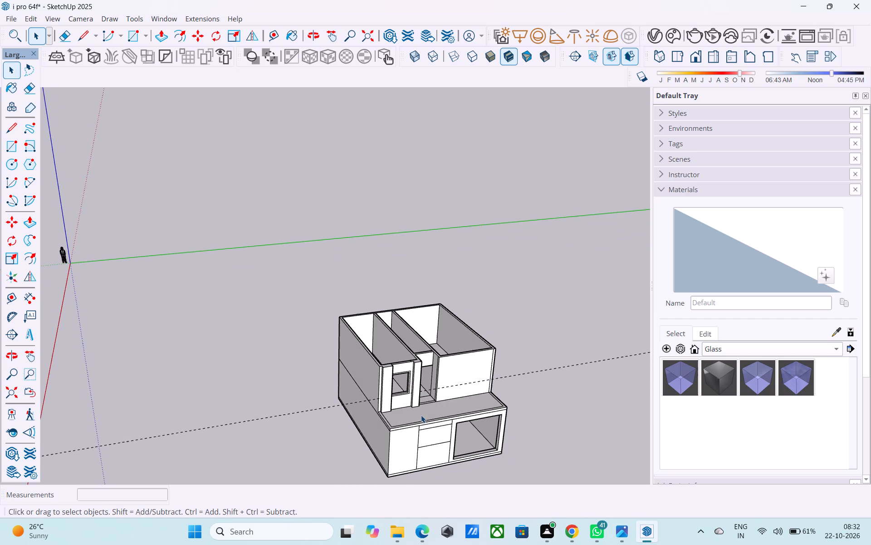
{"action": "scroll", "coordinate": [421, 415], "scroll_direction": "up", "scroll_amount": 1}
{"action": "middle_click_drag", "start_coordinate": [421, 415], "coordinate": [434, 376]}
{"action": "scroll", "coordinate": [434, 387], "scroll_direction": "up", "scroll_amount": 4}
{"action": "scroll", "coordinate": [472, 410], "scroll_direction": "up", "scroll_amount": 3}
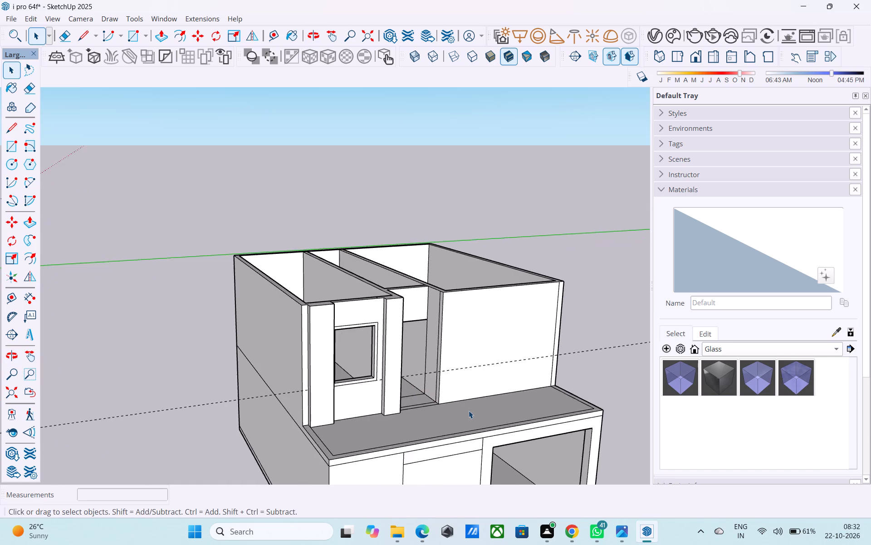
{"action": "middle_click_drag", "start_coordinate": [466, 410], "coordinate": [303, 385]}
{"action": "middle_click_drag", "start_coordinate": [476, 408], "coordinate": [470, 417]}
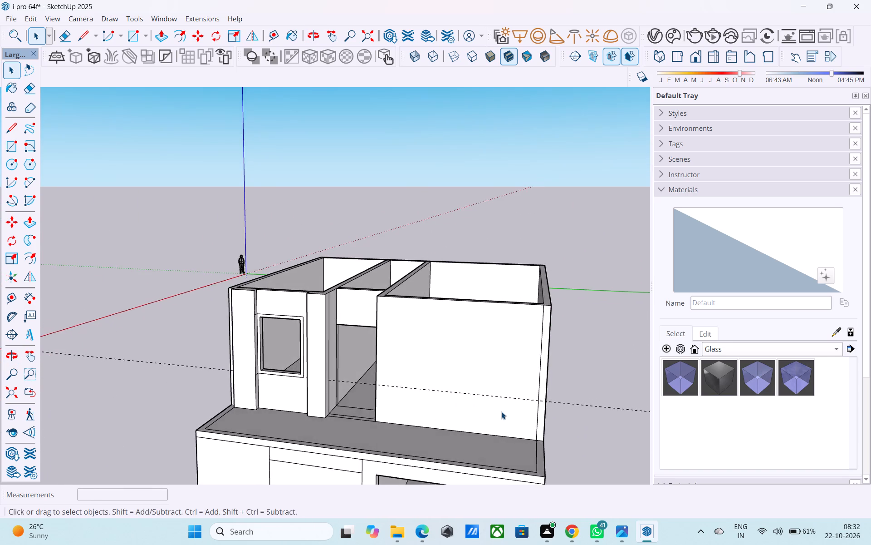
{"action": "scroll", "coordinate": [501, 411], "scroll_direction": "down", "scroll_amount": 10}
{"action": "scroll", "coordinate": [498, 451], "scroll_direction": "up", "scroll_amount": 9}
{"action": "scroll", "coordinate": [478, 428], "scroll_direction": "down", "scroll_amount": 6}
{"action": "middle_click_drag", "start_coordinate": [467, 421], "coordinate": [358, 392]}
{"action": "scroll", "coordinate": [405, 404], "scroll_direction": "up", "scroll_amount": 1}
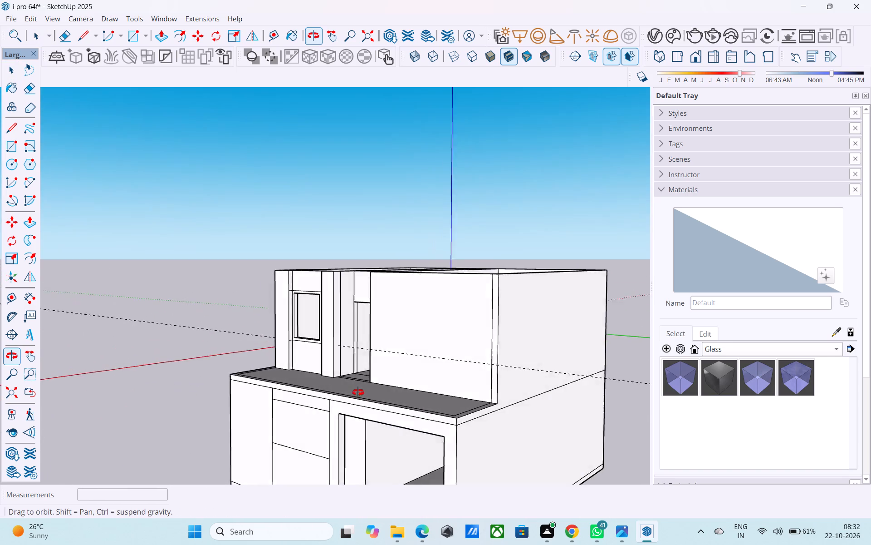
{"action": "middle_click_drag", "start_coordinate": [358, 392], "coordinate": [332, 486]}
{"action": "middle_click_drag", "start_coordinate": [380, 413], "coordinate": [384, 477]}
{"action": "scroll", "coordinate": [396, 432], "scroll_direction": "down", "scroll_amount": 6}
{"action": "middle_click_drag", "start_coordinate": [387, 471], "coordinate": [378, 494]}
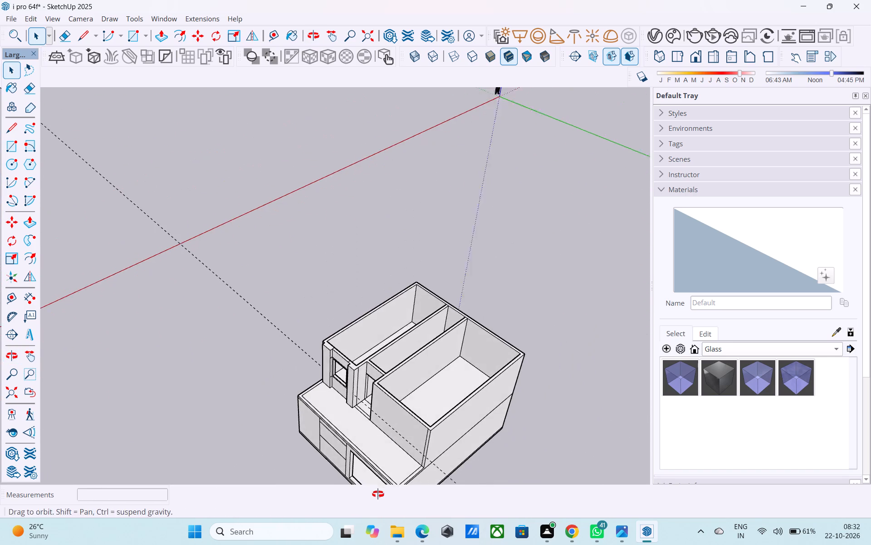
{"action": "middle_click_drag", "start_coordinate": [378, 494], "coordinate": [378, 495]}
{"action": "scroll", "coordinate": [397, 467], "scroll_direction": "up", "scroll_amount": 6}
{"action": "left_click", "coordinate": [407, 422]}
{"action": "scroll", "coordinate": [407, 422], "scroll_direction": "up", "scroll_amount": 4}
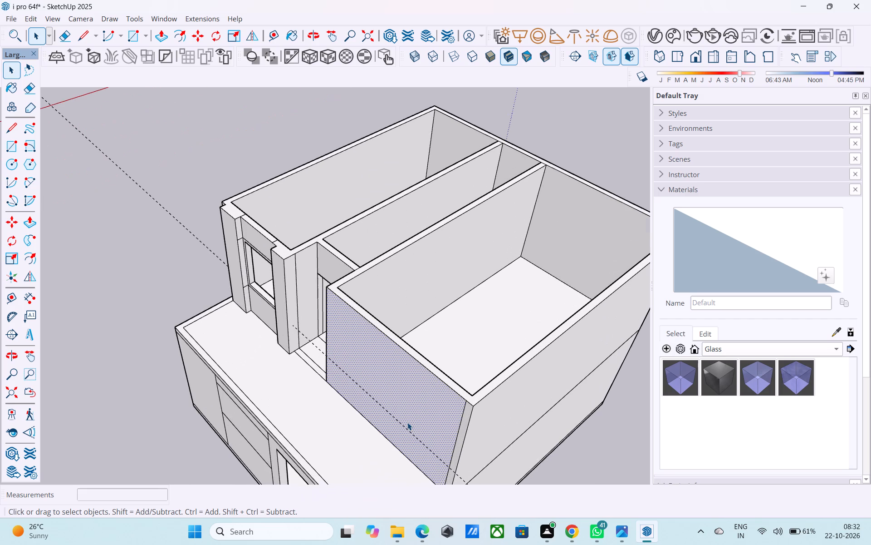
{"action": "scroll", "coordinate": [407, 422], "scroll_direction": "down", "scroll_amount": 5}
{"action": "middle_click_drag", "start_coordinate": [407, 422], "coordinate": [516, 327]}
{"action": "scroll", "coordinate": [496, 332], "scroll_direction": "down", "scroll_amount": 5}
{"action": "middle_click_drag", "start_coordinate": [422, 365], "coordinate": [591, 343]}
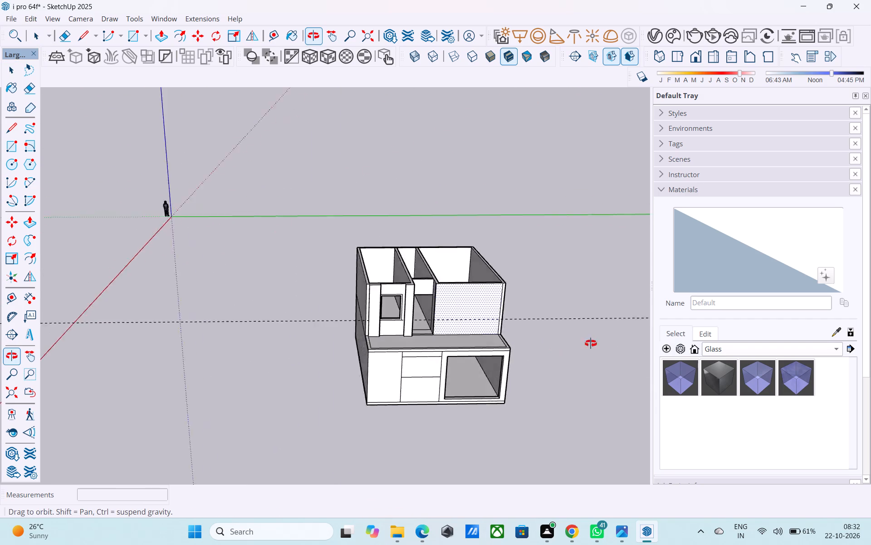
{"action": "middle_click_drag", "start_coordinate": [591, 343], "coordinate": [515, 273]}
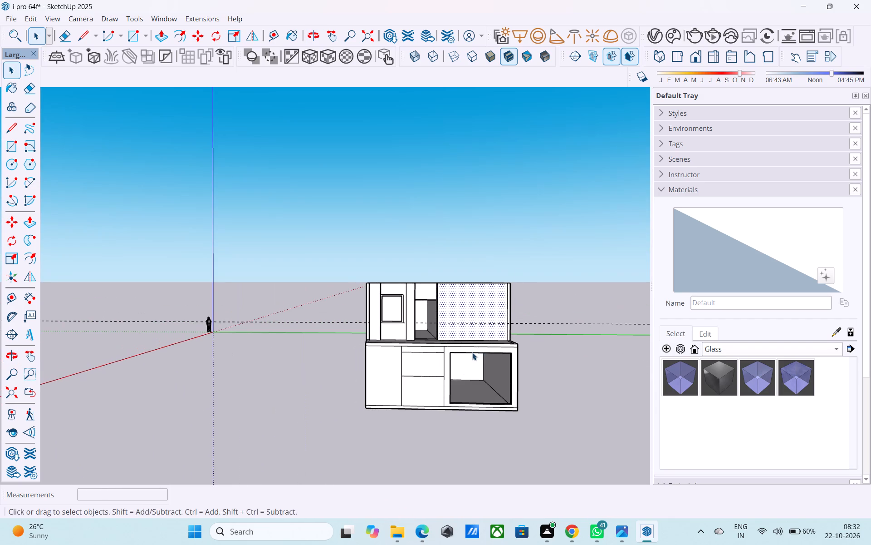
{"action": "middle_click_drag", "start_coordinate": [472, 352], "coordinate": [497, 343]}
{"action": "scroll", "coordinate": [497, 343], "scroll_direction": "up", "scroll_amount": 5}
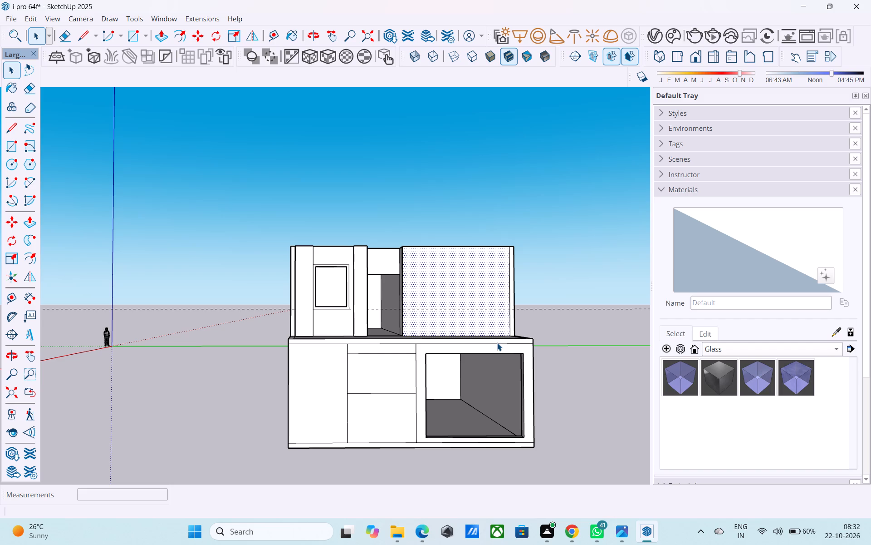
{"action": "scroll", "coordinate": [497, 343], "scroll_direction": "down", "scroll_amount": 3}
{"action": "middle_click_drag", "start_coordinate": [497, 342], "coordinate": [501, 359]}
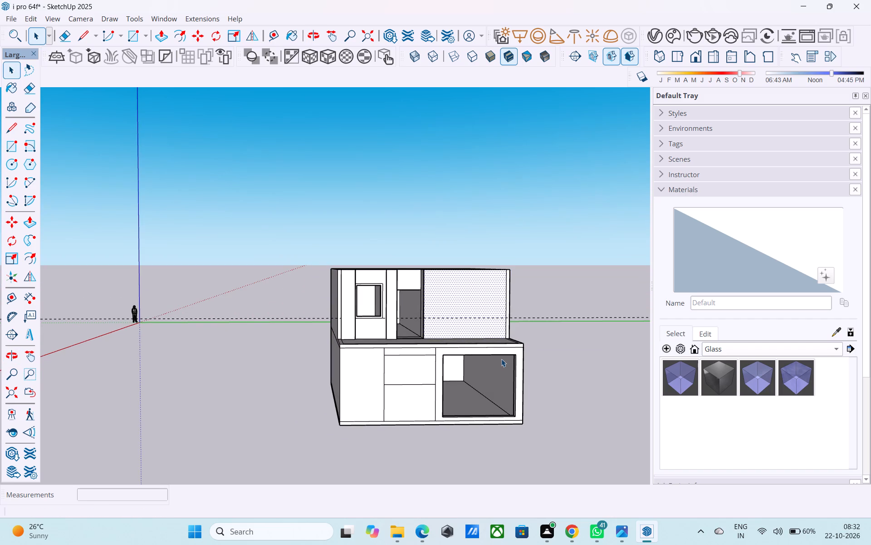
{"action": "scroll", "coordinate": [501, 359], "scroll_direction": "down", "scroll_amount": 1}
{"action": "middle_click_drag", "start_coordinate": [501, 359], "coordinate": [485, 403]}
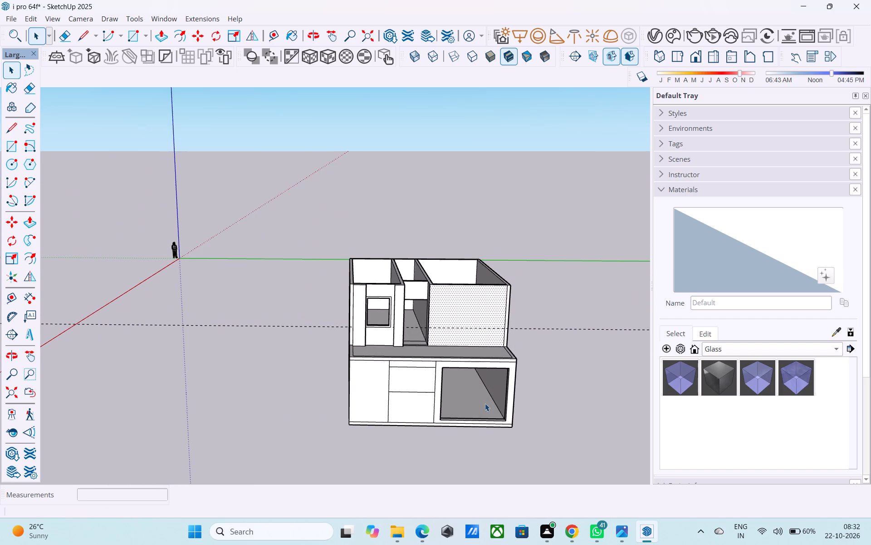
Push/Pull the top of the upper floor's outer walls and adjoining passage wall down to the floor in stages of 2', 5' and 3'.
{"action": "scroll", "coordinate": [485, 401], "scroll_direction": "down", "scroll_amount": 3}
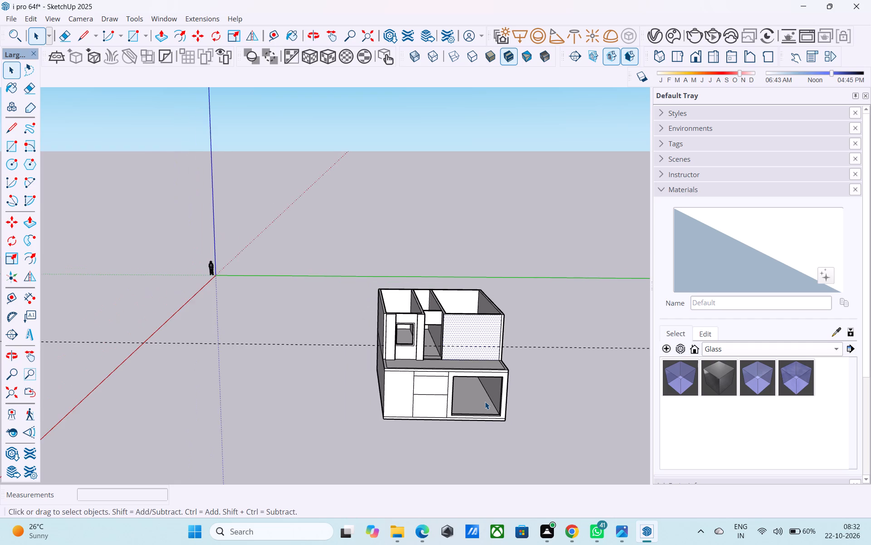
{"action": "scroll", "coordinate": [485, 401], "scroll_direction": "down", "scroll_amount": 1}
{"action": "middle_click_drag", "start_coordinate": [485, 401], "coordinate": [475, 440]}
{"action": "middle_click_drag", "start_coordinate": [466, 400], "coordinate": [455, 445]}
{"action": "scroll", "coordinate": [444, 347], "scroll_direction": "up", "scroll_amount": 7}
{"action": "middle_click_drag", "start_coordinate": [448, 341], "coordinate": [403, 420]}
{"action": "scroll", "coordinate": [427, 376], "scroll_direction": "up", "scroll_amount": 4}
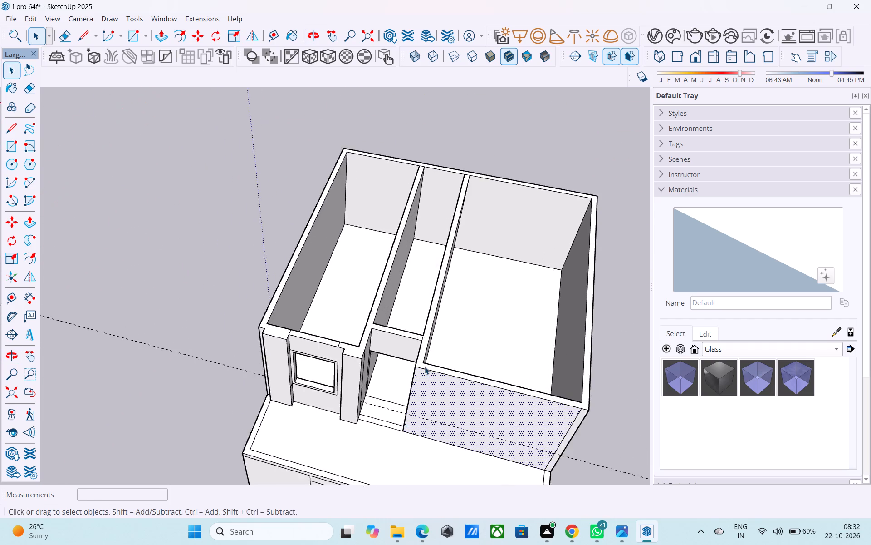
{"action": "scroll", "coordinate": [425, 367], "scroll_direction": "up", "scroll_amount": 4}
{"action": "left_click", "coordinate": [418, 357]}
{"action": "key", "text": "p"}
{"action": "left_click", "coordinate": [418, 357]}
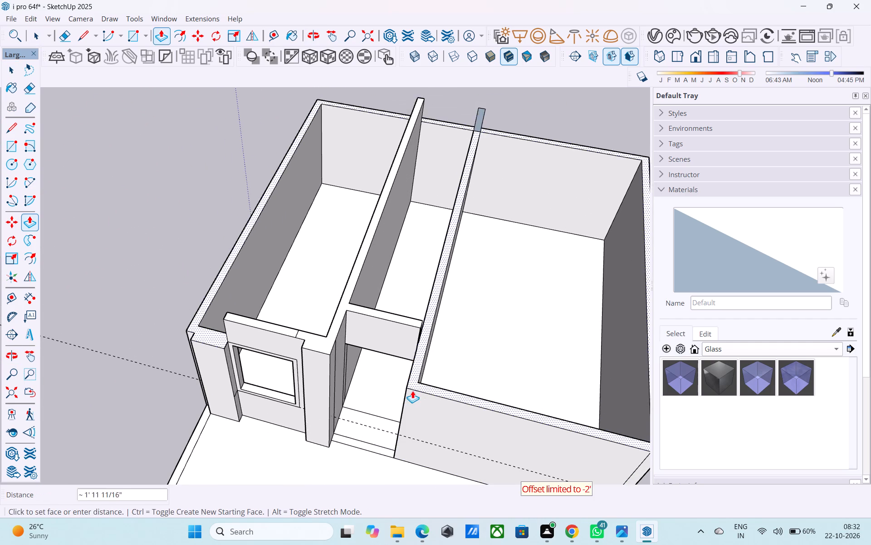
{"action": "scroll", "coordinate": [412, 393], "scroll_direction": "down", "scroll_amount": 5}
{"action": "left_click", "coordinate": [402, 432]}
{"action": "left_click", "coordinate": [409, 382]}
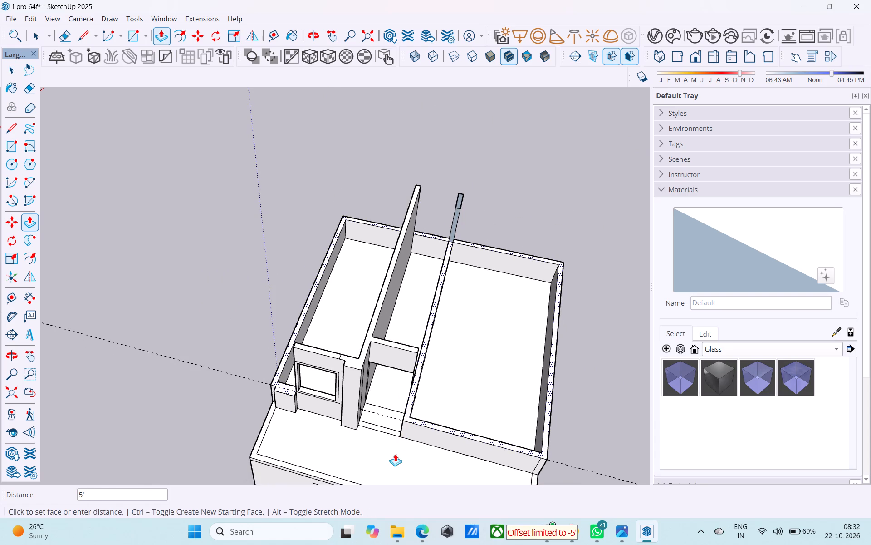
{"action": "left_click", "coordinate": [395, 454]}
{"action": "left_click", "coordinate": [407, 418]}
{"action": "left_click", "coordinate": [396, 456]}
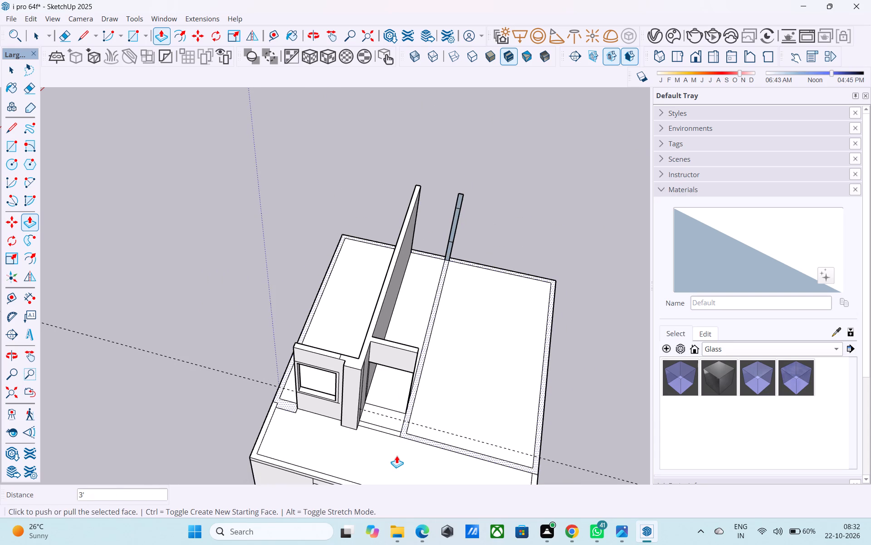
Push/Pull the top of the window room's passage wall and its front strip down 10' to the floor.
{"action": "key", "text": "space"}
{"action": "scroll", "coordinate": [365, 362], "scroll_direction": "up", "scroll_amount": 3}
{"action": "left_click", "coordinate": [355, 361]}
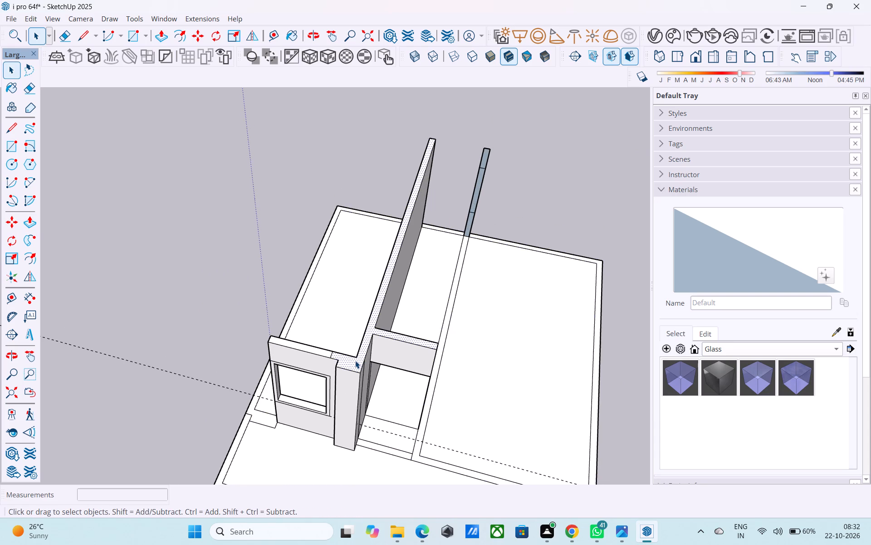
{"action": "key", "text": "p"}
{"action": "left_click", "coordinate": [355, 361]}
{"action": "left_click", "coordinate": [344, 479]}
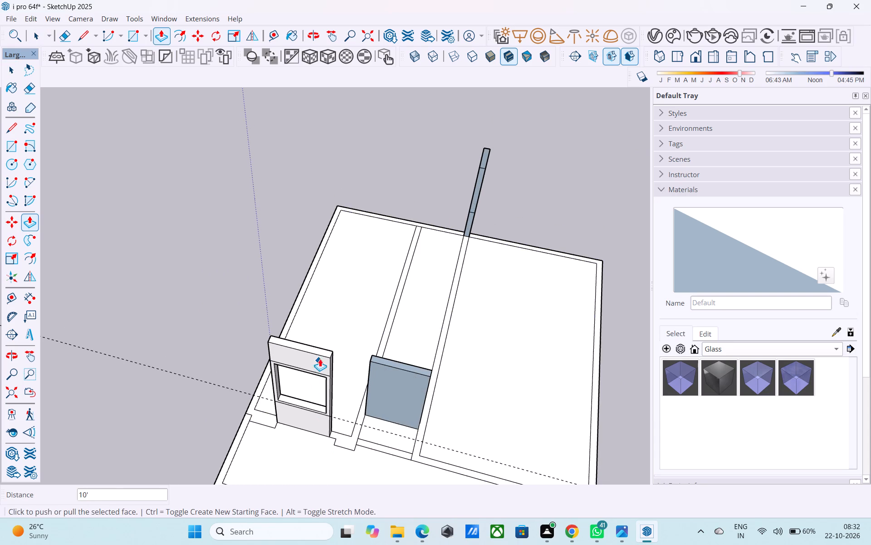
Push/Pull the top face of the remaining window wall down 2' 3" to the window opening's head.
{"action": "key", "text": "space"}
{"action": "left_click", "coordinate": [321, 349]}
{"action": "left_click", "coordinate": [321, 349]}
{"action": "left_click", "coordinate": [321, 351]}
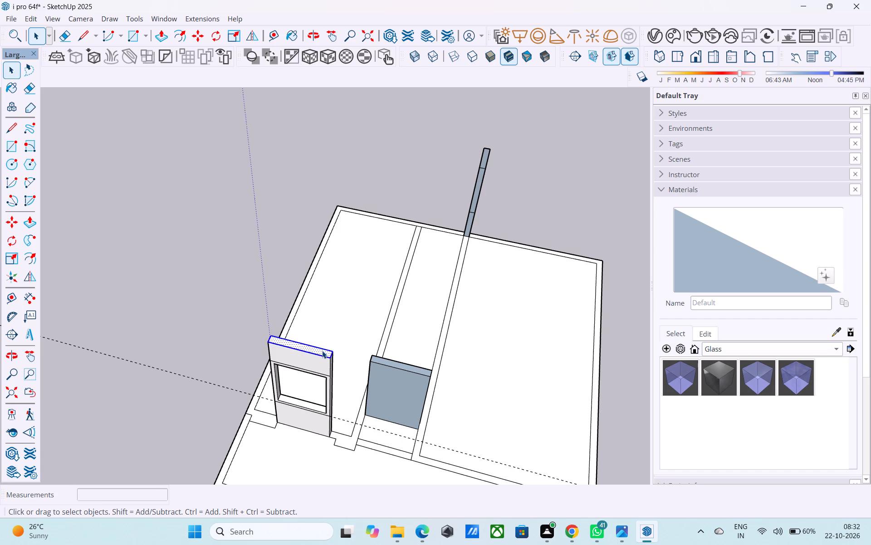
{"action": "left_click", "coordinate": [322, 351]}
{"action": "key", "text": "p"}
{"action": "left_click", "coordinate": [322, 351]}
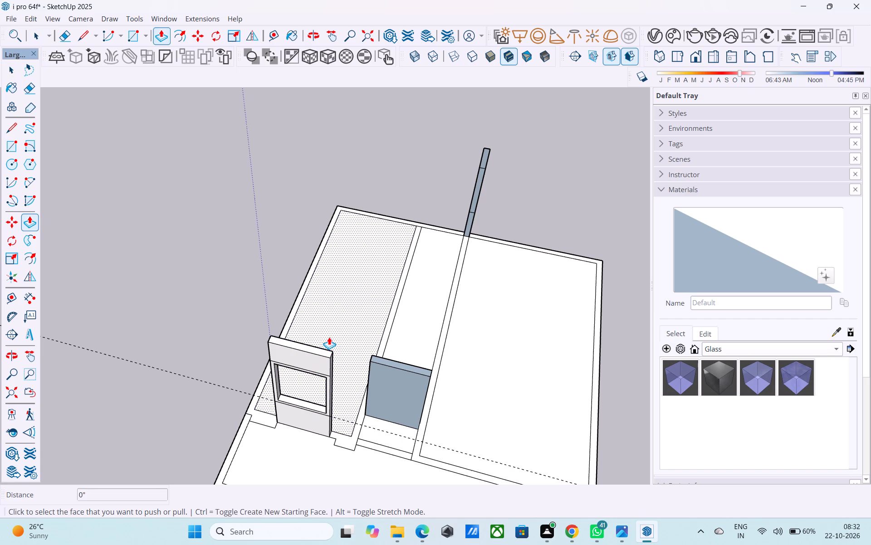
{"action": "key", "text": "space"}
{"action": "left_click", "coordinate": [319, 353]}
{"action": "left_click", "coordinate": [320, 352]}
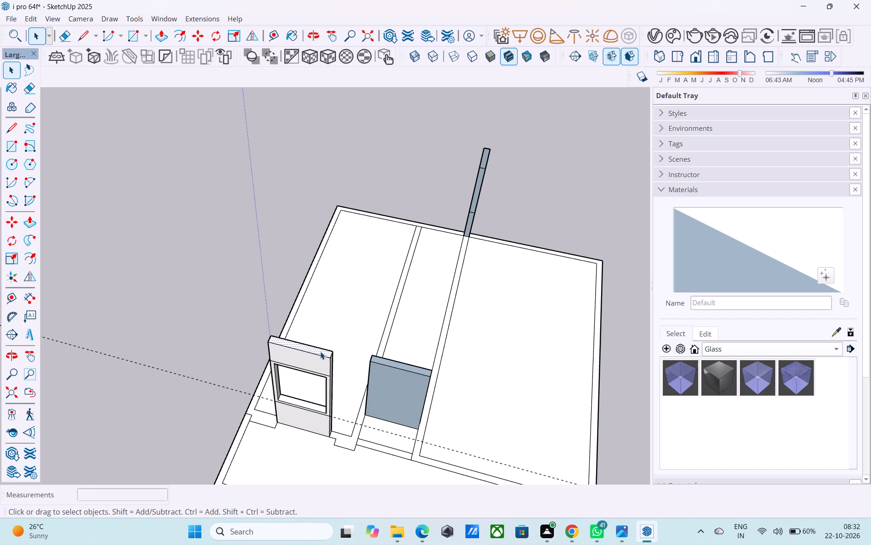
{"action": "key", "text": "p"}
{"action": "left_click", "coordinate": [320, 352]}
{"action": "left_click", "coordinate": [344, 310]}
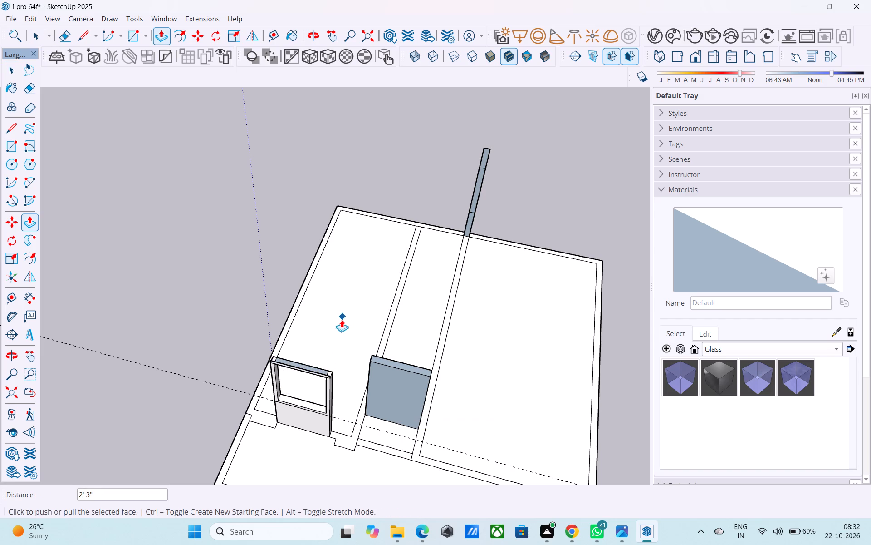
Erase the upper-floor window wall's frame, sill face, jambs and stray leftover edges, leaving only its base on the slab.
{"action": "scroll", "coordinate": [325, 375], "scroll_direction": "down", "scroll_amount": 6}
{"action": "middle_click", "coordinate": [321, 396]}
{"action": "scroll", "coordinate": [320, 391], "scroll_direction": "up", "scroll_amount": 4}
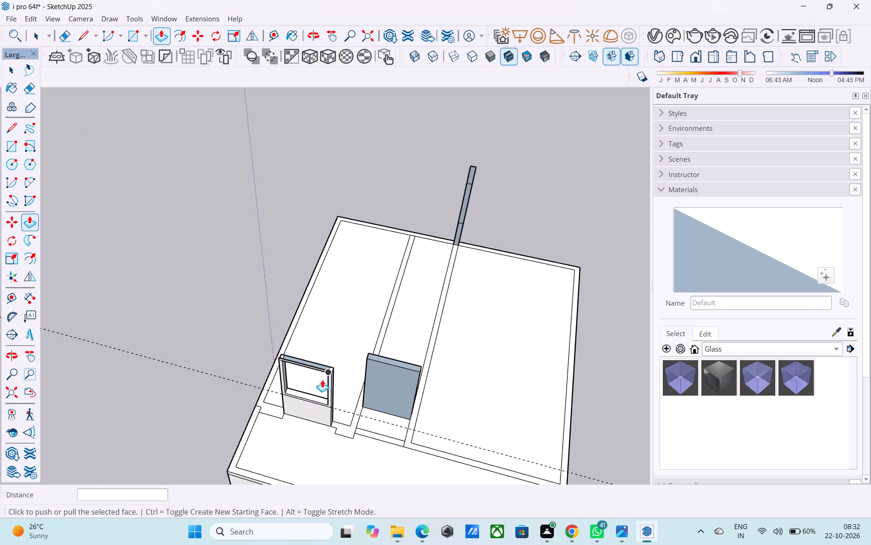
{"action": "scroll", "coordinate": [322, 380], "scroll_direction": "up", "scroll_amount": 3}
{"action": "key", "text": "e"}
{"action": "left_click_drag", "start_coordinate": [327, 377], "coordinate": [372, 316]}
{"action": "left_click", "coordinate": [328, 370]}
{"action": "left_click_drag", "start_coordinate": [327, 373], "coordinate": [333, 361]}
{"action": "left_click", "coordinate": [335, 381]}
{"action": "left_click_drag", "start_coordinate": [311, 410], "coordinate": [312, 401]}
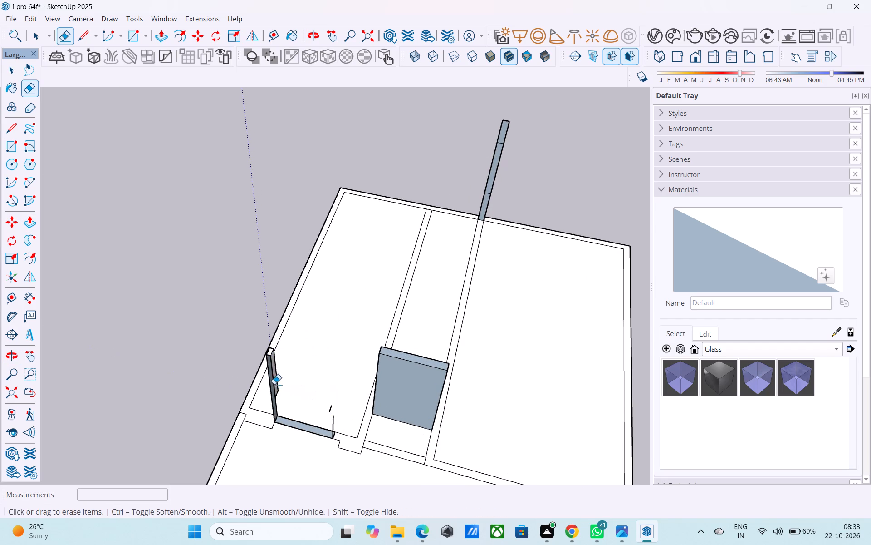
{"action": "left_click_drag", "start_coordinate": [265, 378], "coordinate": [285, 378]}
{"action": "middle_click_drag", "start_coordinate": [284, 377], "coordinate": [336, 390]}
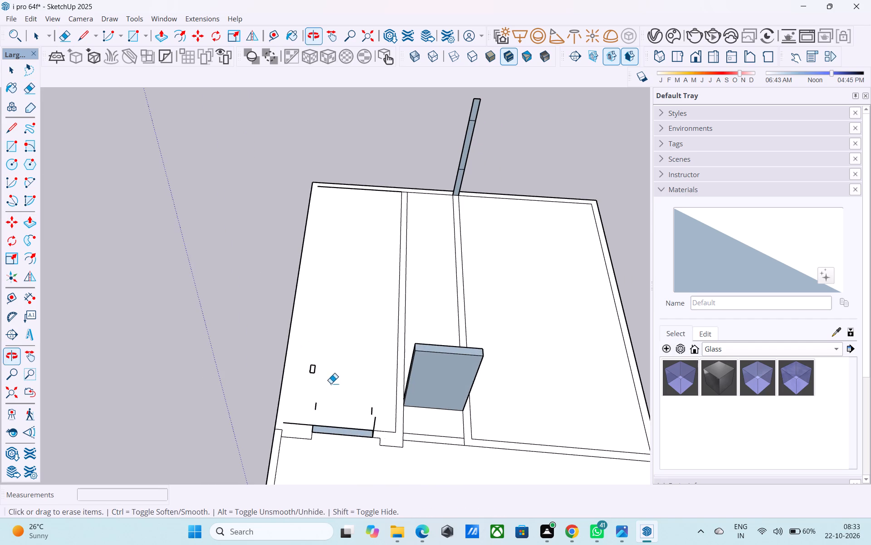
{"action": "left_click_drag", "start_coordinate": [315, 375], "coordinate": [312, 362]}
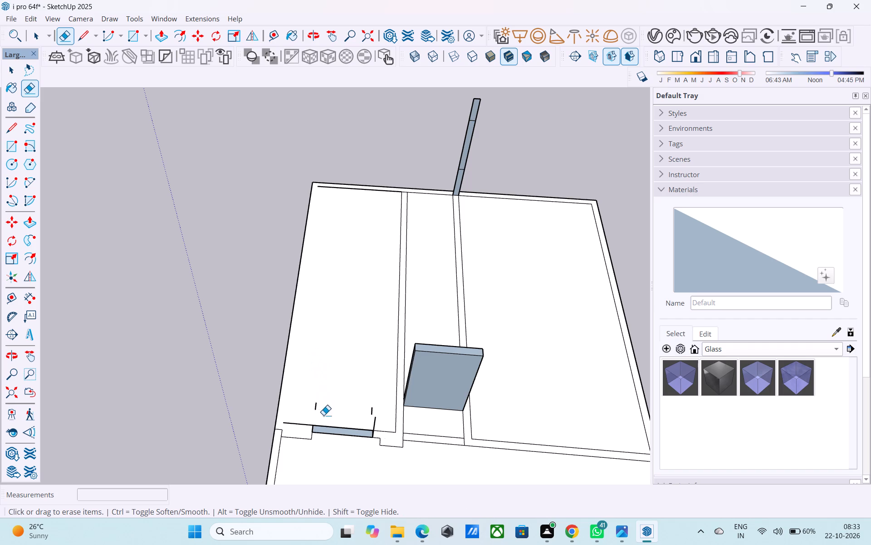
{"action": "left_click_drag", "start_coordinate": [323, 415], "coordinate": [307, 404]}
{"action": "left_click", "coordinate": [378, 418]}
{"action": "left_click_drag", "start_coordinate": [375, 415], "coordinate": [370, 407]}
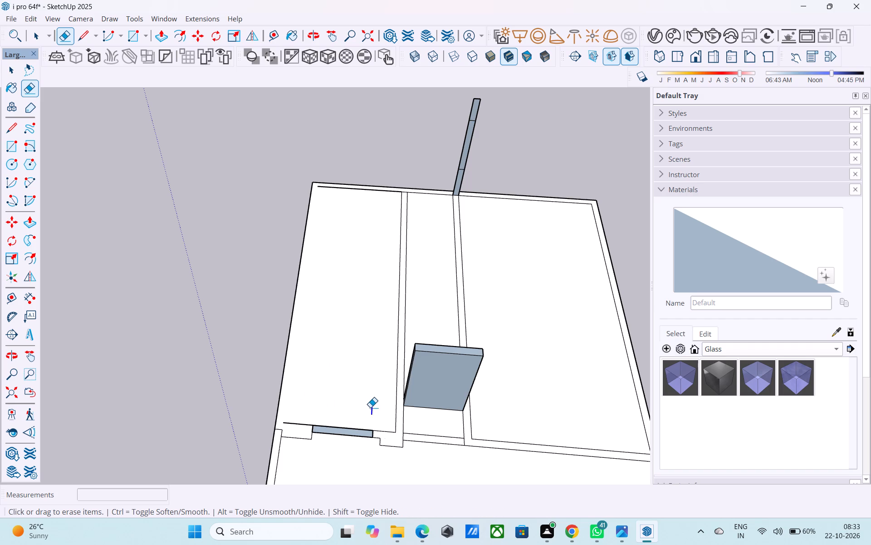
Erase the remaining wall panel standing across the passage, including its stray vertical edges.
{"action": "left_click_drag", "start_coordinate": [437, 375], "coordinate": [448, 348]}
{"action": "left_click_drag", "start_coordinate": [429, 357], "coordinate": [411, 362]}
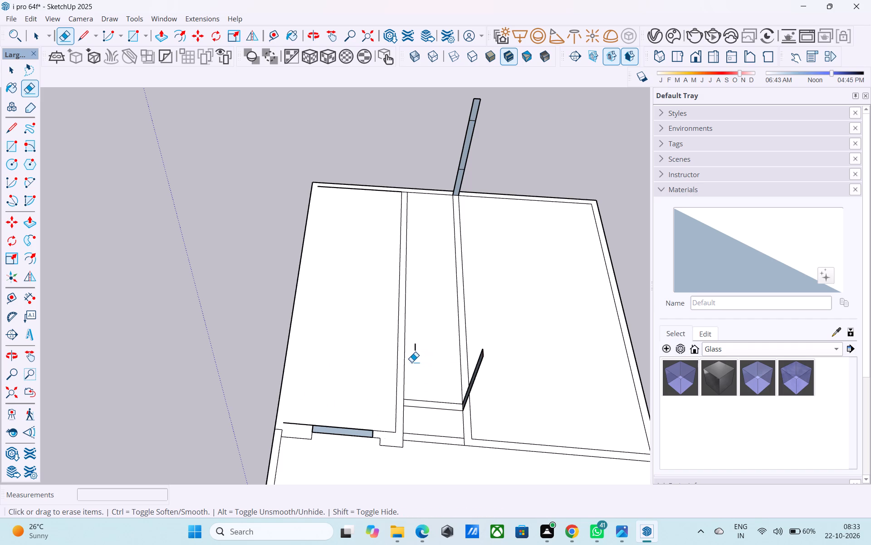
{"action": "left_click_drag", "start_coordinate": [414, 361], "coordinate": [418, 344]}
{"action": "left_click_drag", "start_coordinate": [476, 363], "coordinate": [489, 365]}
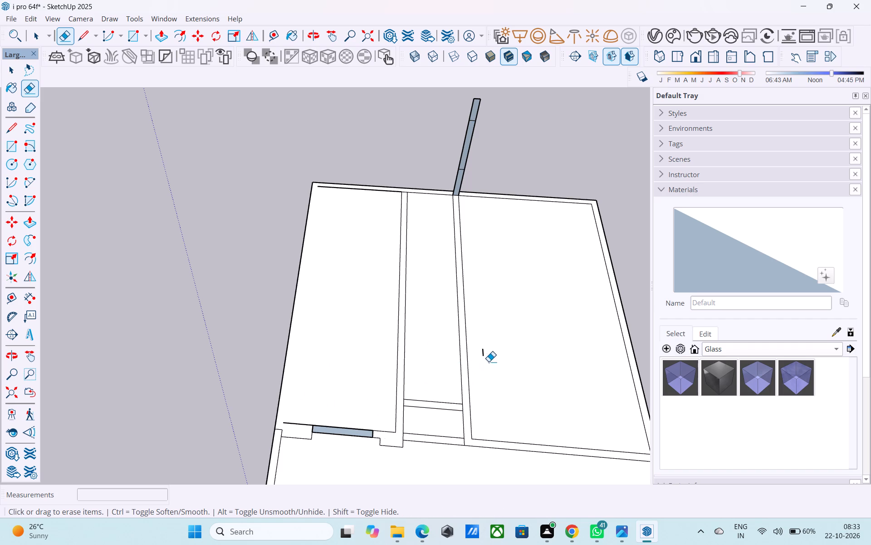
{"action": "left_click_drag", "start_coordinate": [488, 357], "coordinate": [481, 352]}
Draw a 4' by 6" rectangle over the open strip at the base of the erased window wall.
{"action": "scroll", "coordinate": [343, 432], "scroll_direction": "up", "scroll_amount": 5}
{"action": "key", "text": "r"}
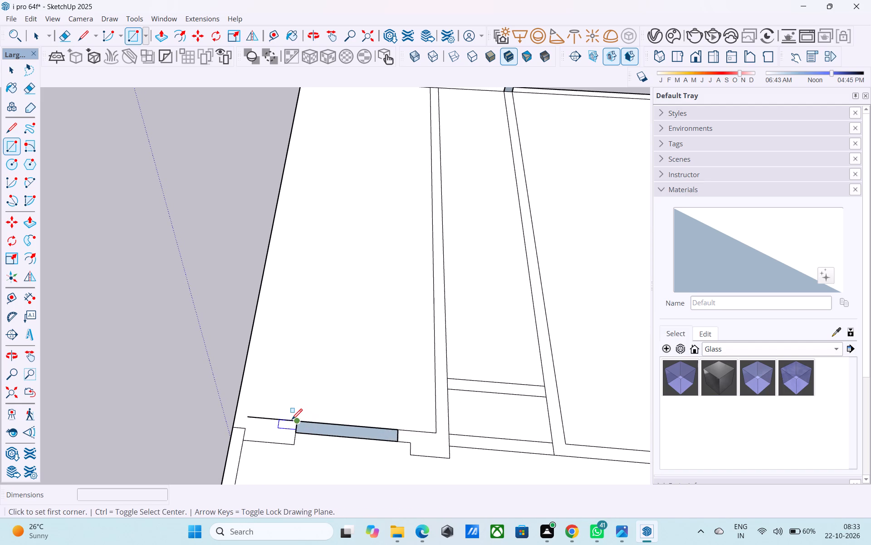
{"action": "left_click", "coordinate": [292, 421]}
{"action": "left_click", "coordinate": [396, 441]}
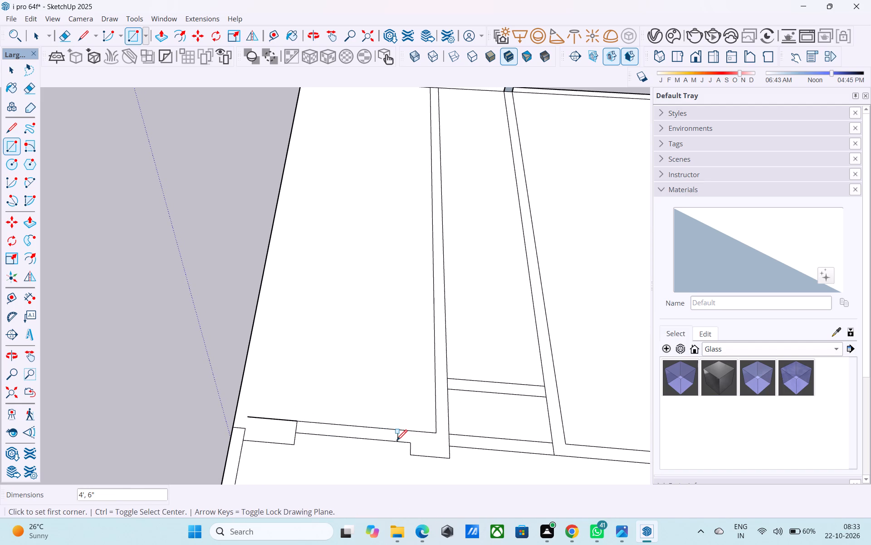
{"action": "key", "text": "space"}
Erase the leftover window wall outlines on the slab and the two lines crossing the passage.
{"action": "scroll", "coordinate": [322, 386], "scroll_direction": "down", "scroll_amount": 15}
{"action": "middle_click_drag", "start_coordinate": [307, 413], "coordinate": [305, 436]}
{"action": "scroll", "coordinate": [306, 441], "scroll_direction": "up", "scroll_amount": 4}
{"action": "middle_click_drag", "start_coordinate": [305, 433], "coordinate": [394, 426]}
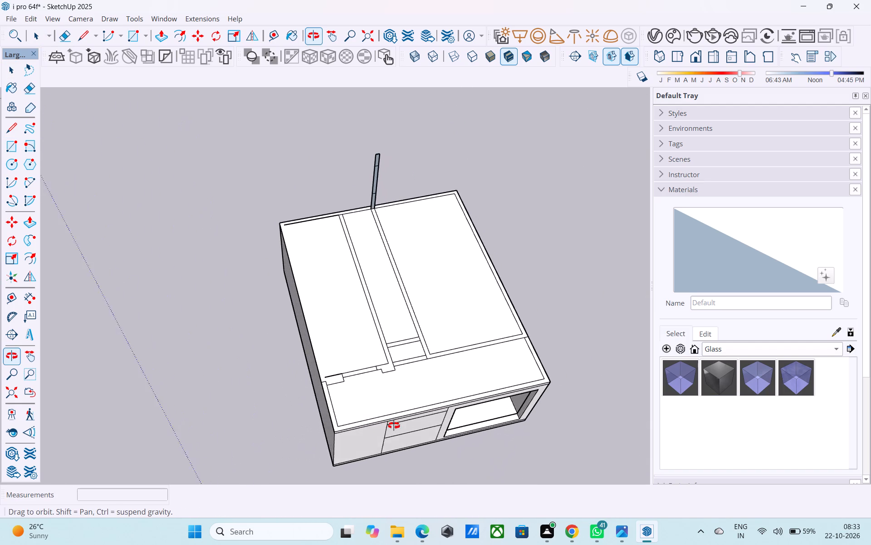
{"action": "middle_click_drag", "start_coordinate": [394, 426], "coordinate": [401, 426]}
{"action": "scroll", "coordinate": [436, 414], "scroll_direction": "down", "scroll_amount": 1}
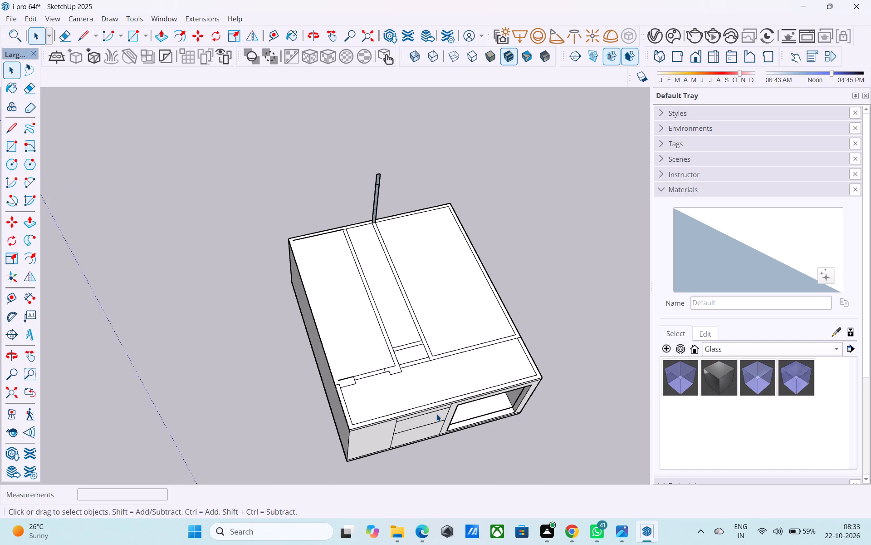
{"action": "middle_click_drag", "start_coordinate": [434, 413], "coordinate": [419, 410]}
{"action": "scroll", "coordinate": [363, 431], "scroll_direction": "up", "scroll_amount": 3}
{"action": "scroll", "coordinate": [350, 388], "scroll_direction": "up", "scroll_amount": 4}
{"action": "key", "text": "e"}
{"action": "left_click_drag", "start_coordinate": [349, 384], "coordinate": [334, 309]}
{"action": "left_click_drag", "start_coordinate": [378, 367], "coordinate": [454, 344]}
{"action": "left_click_drag", "start_coordinate": [418, 346], "coordinate": [392, 313]}
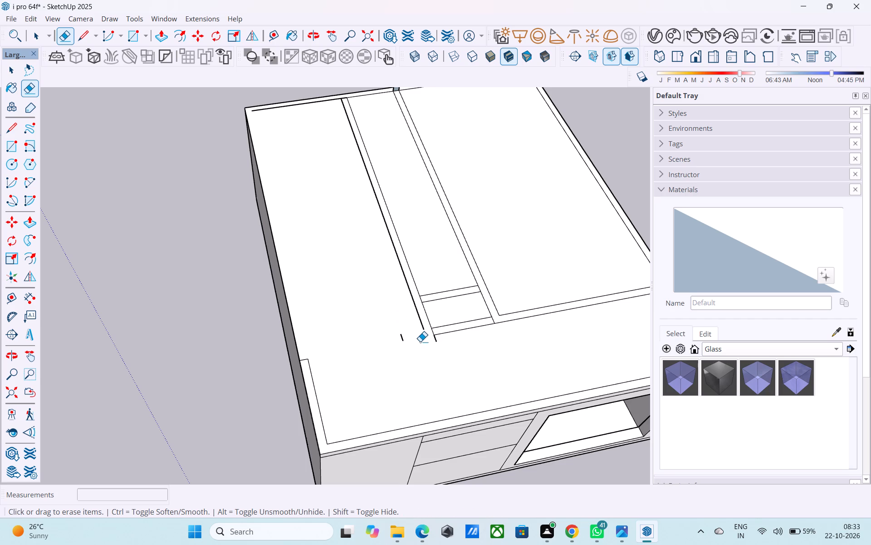
{"action": "left_click_drag", "start_coordinate": [417, 341], "coordinate": [401, 337]}
{"action": "left_click_drag", "start_coordinate": [448, 339], "coordinate": [435, 341]}
{"action": "left_click_drag", "start_coordinate": [435, 282], "coordinate": [452, 304]}
Examine the slab's remaining wall outlines and the ground floor's front from above and at a lower angle.
{"action": "scroll", "coordinate": [452, 304], "scroll_direction": "down", "scroll_amount": 2}
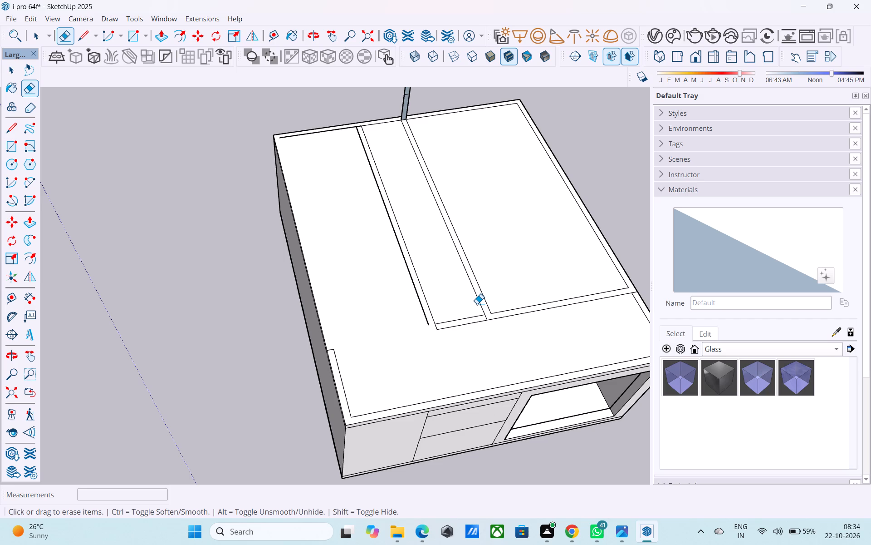
{"action": "scroll", "coordinate": [477, 303], "scroll_direction": "up", "scroll_amount": 1}
{"action": "scroll", "coordinate": [477, 303], "scroll_direction": "down", "scroll_amount": 1}
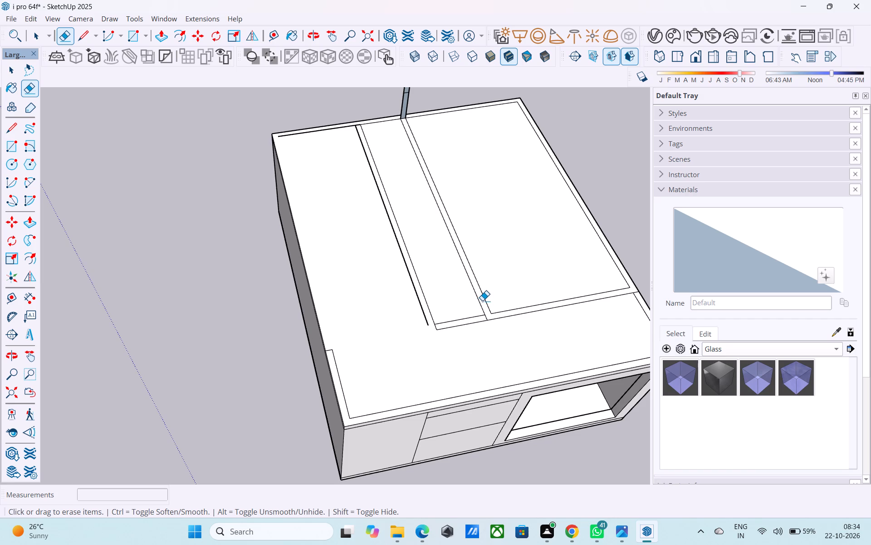
{"action": "middle_click_drag", "start_coordinate": [483, 300], "coordinate": [461, 267]}
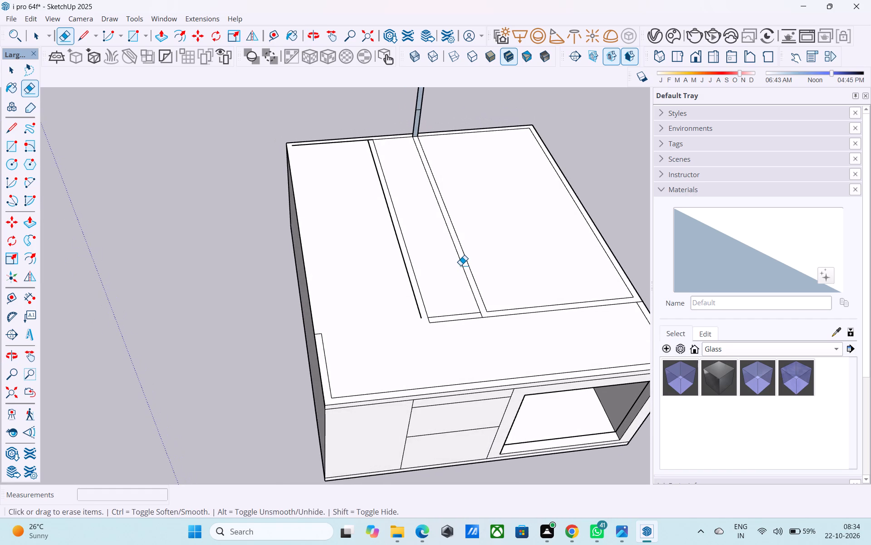
{"action": "scroll", "coordinate": [460, 265], "scroll_direction": "down", "scroll_amount": 3}
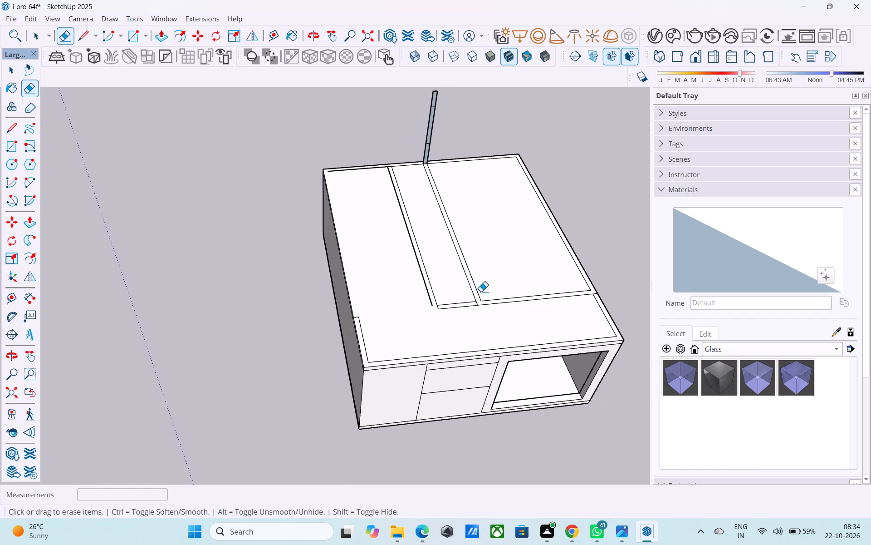
{"action": "middle_click_drag", "start_coordinate": [481, 292], "coordinate": [486, 259]}
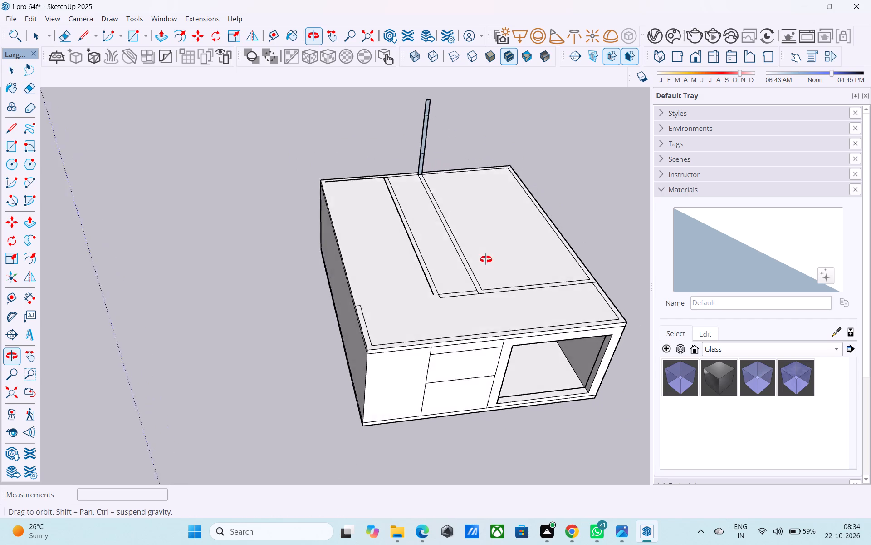
{"action": "middle_click_drag", "start_coordinate": [486, 259], "coordinate": [456, 226]}
{"action": "middle_click_drag", "start_coordinate": [459, 303], "coordinate": [446, 275]}
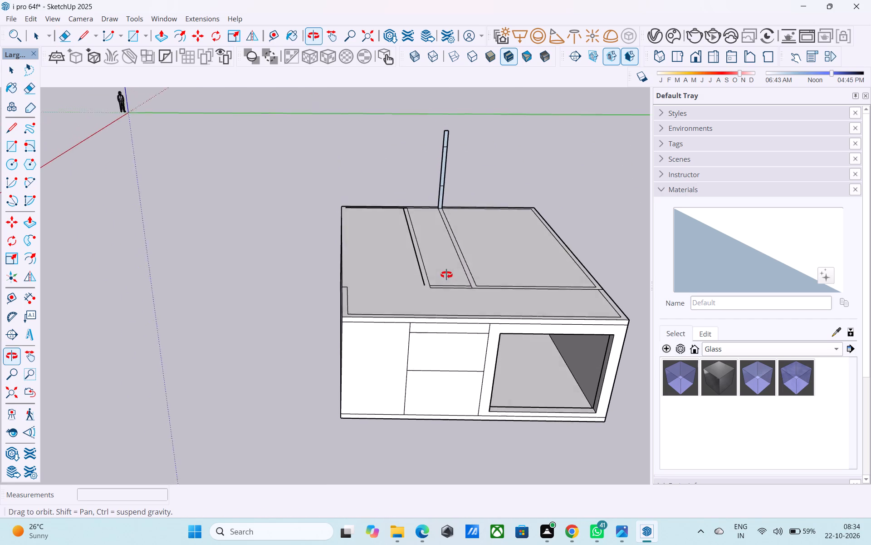
{"action": "middle_click_drag", "start_coordinate": [446, 275], "coordinate": [450, 268]}
{"action": "scroll", "coordinate": [487, 296], "scroll_direction": "down", "scroll_amount": 2}
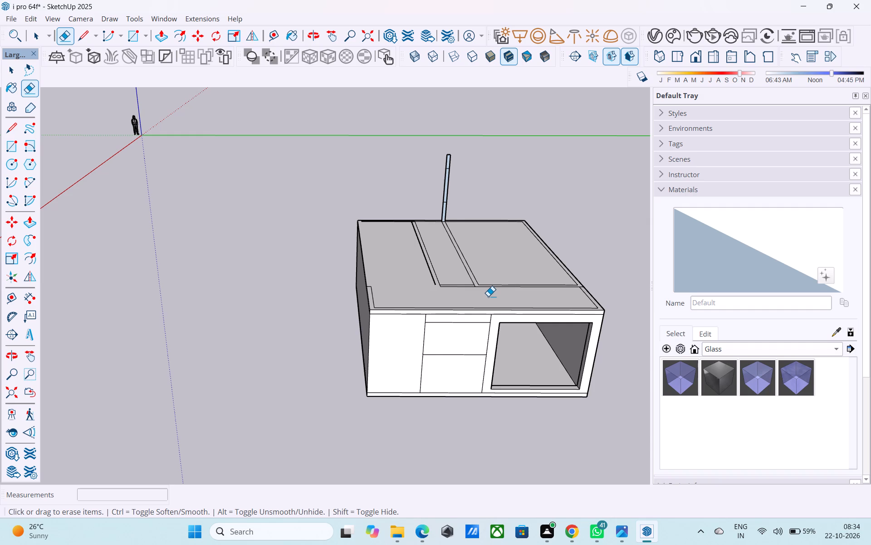
{"action": "scroll", "coordinate": [489, 295], "scroll_direction": "down", "scroll_amount": 3}
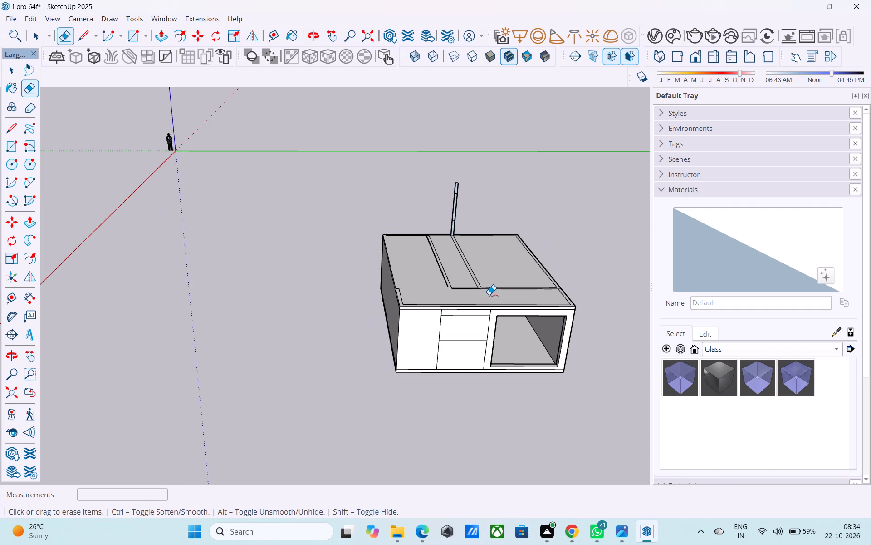
Save the model.
{"action": "key", "text": "ctrl+s"}
Examine the cleared house block from the front and above, checking the slab outlines and front opening.
{"action": "middle_click_drag", "start_coordinate": [489, 295], "coordinate": [479, 302], "text": "shift"}
{"action": "middle_click_drag", "start_coordinate": [486, 307], "coordinate": [464, 296], "text": "shift"}
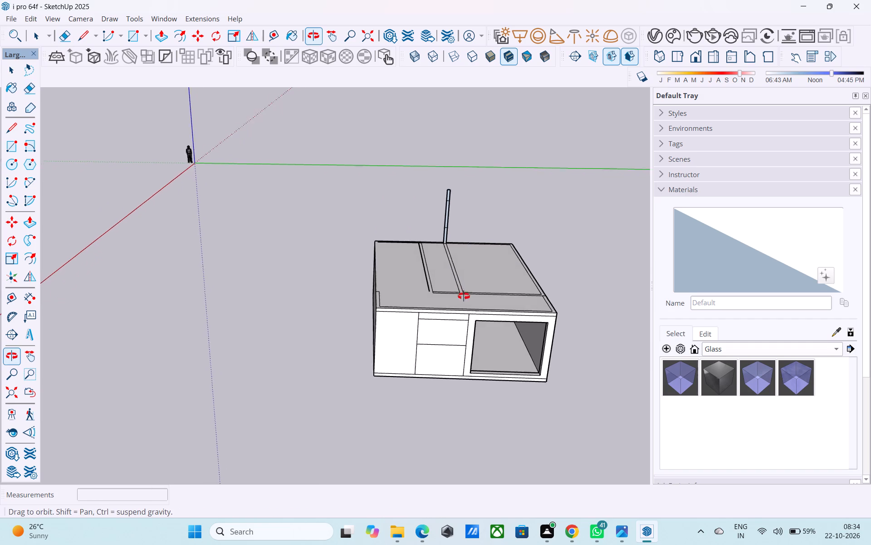
{"action": "middle_click_drag", "start_coordinate": [464, 296], "coordinate": [476, 338], "text": "shift"}
{"action": "middle_click_drag", "start_coordinate": [505, 296], "coordinate": [499, 288], "text": "shift"}
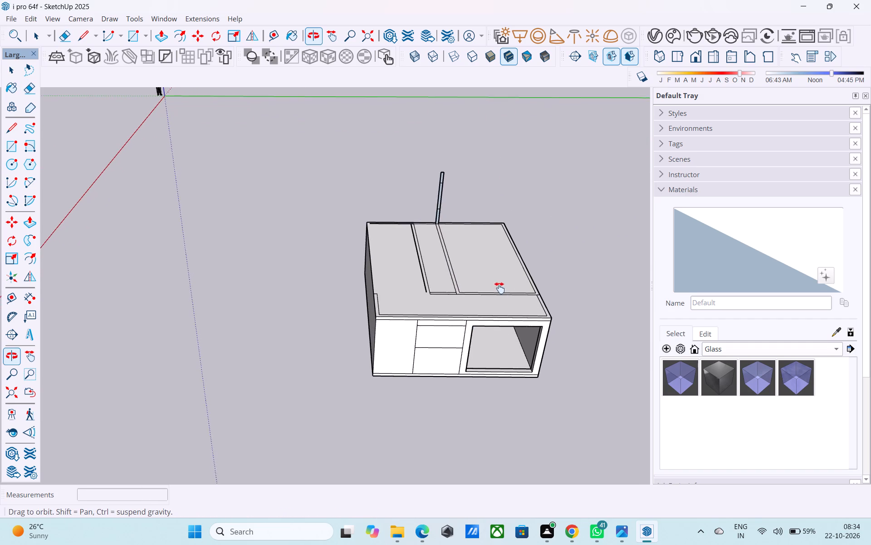
{"action": "middle_click_drag", "start_coordinate": [499, 288], "coordinate": [507, 309], "text": "shift"}
{"action": "scroll", "coordinate": [507, 309], "scroll_direction": "up", "scroll_amount": 4}
{"action": "scroll", "coordinate": [507, 309], "scroll_direction": "down", "scroll_amount": 3}
{"action": "middle_click_drag", "start_coordinate": [507, 309], "coordinate": [465, 318], "text": "shift"}
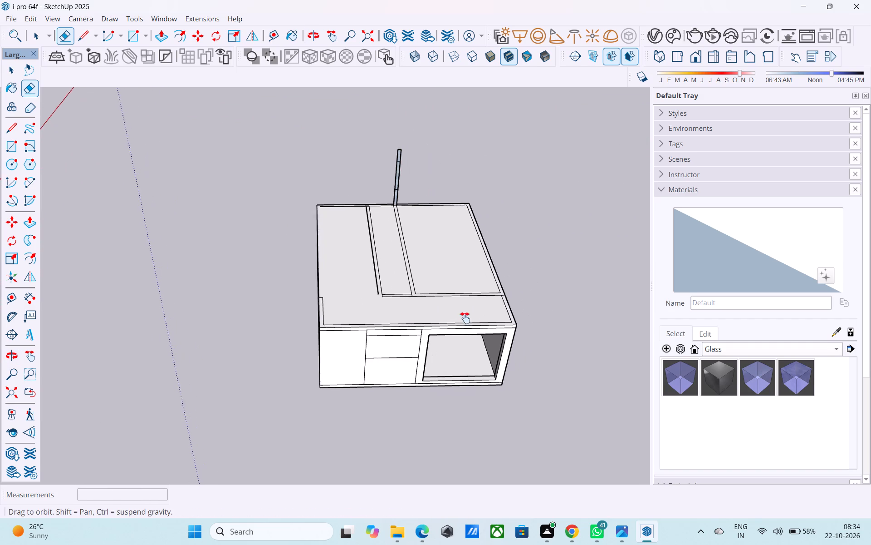
{"action": "middle_click_drag", "start_coordinate": [465, 318], "coordinate": [463, 339], "text": "shift"}
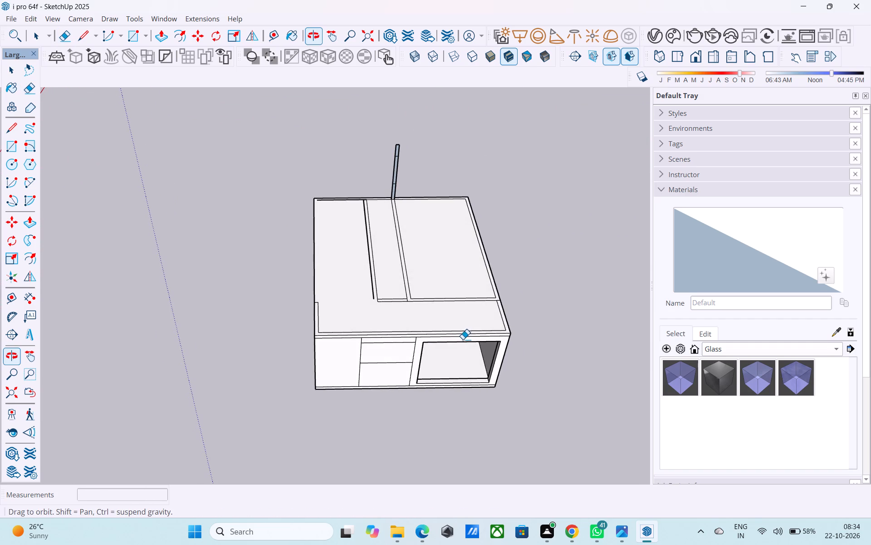
{"action": "middle_click_drag", "start_coordinate": [488, 338], "coordinate": [461, 337], "text": "shift"}
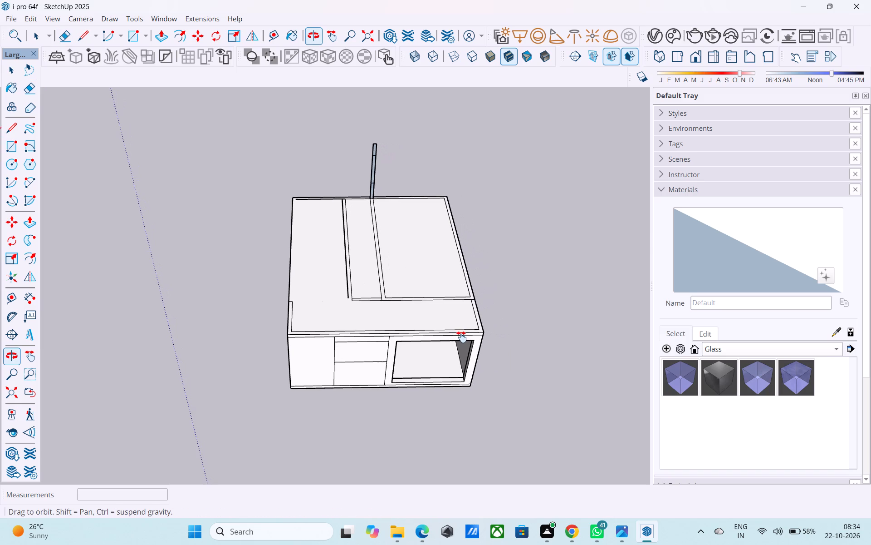
{"action": "middle_click_drag", "start_coordinate": [461, 337], "coordinate": [457, 359], "text": "shift"}
{"action": "scroll", "coordinate": [460, 296], "scroll_direction": "up", "scroll_amount": 2}
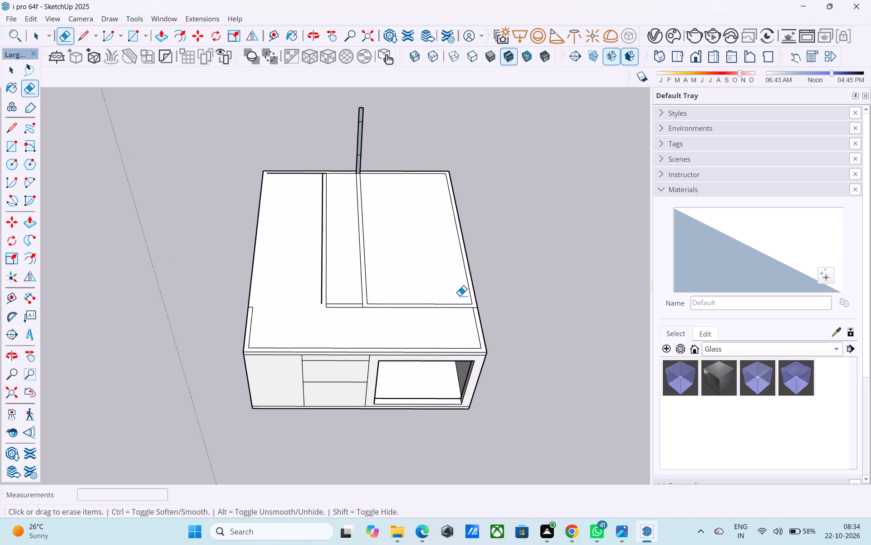
{"action": "scroll", "coordinate": [460, 296], "scroll_direction": "up", "scroll_amount": 5}
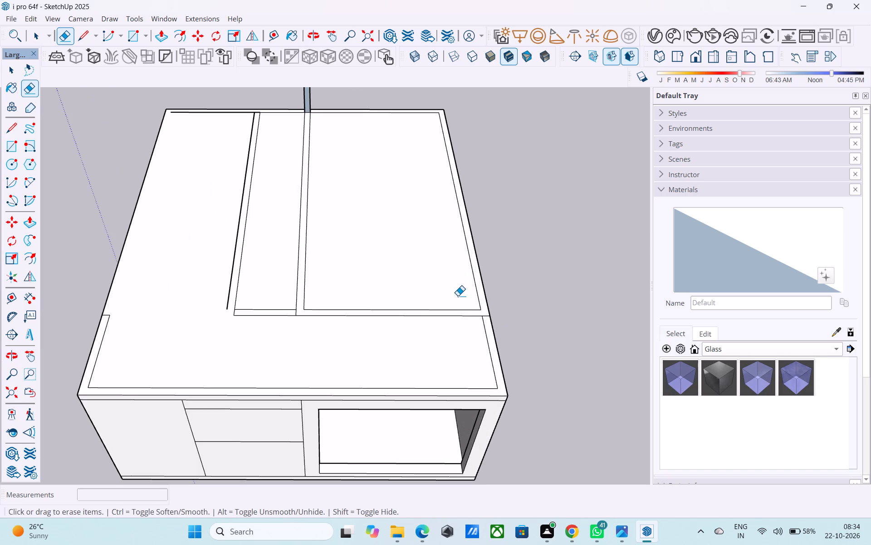
{"action": "scroll", "coordinate": [421, 297], "scroll_direction": "down", "scroll_amount": 3}
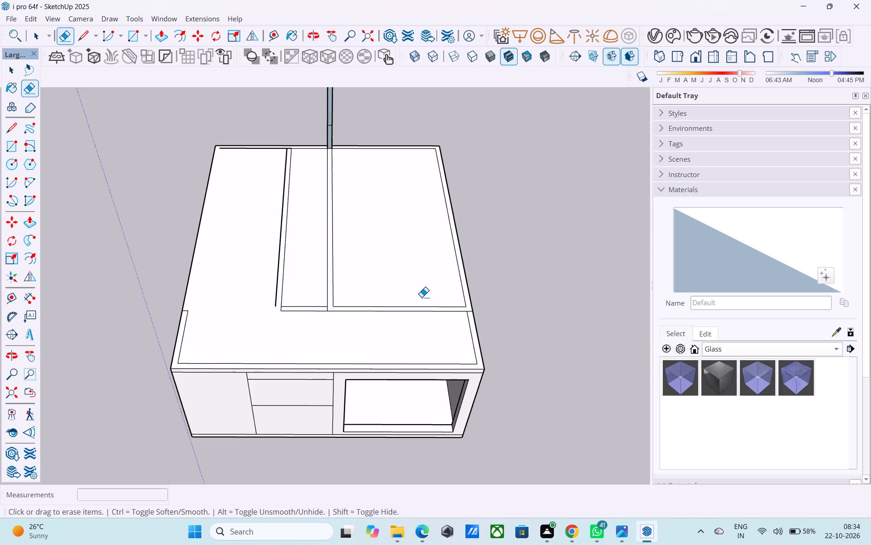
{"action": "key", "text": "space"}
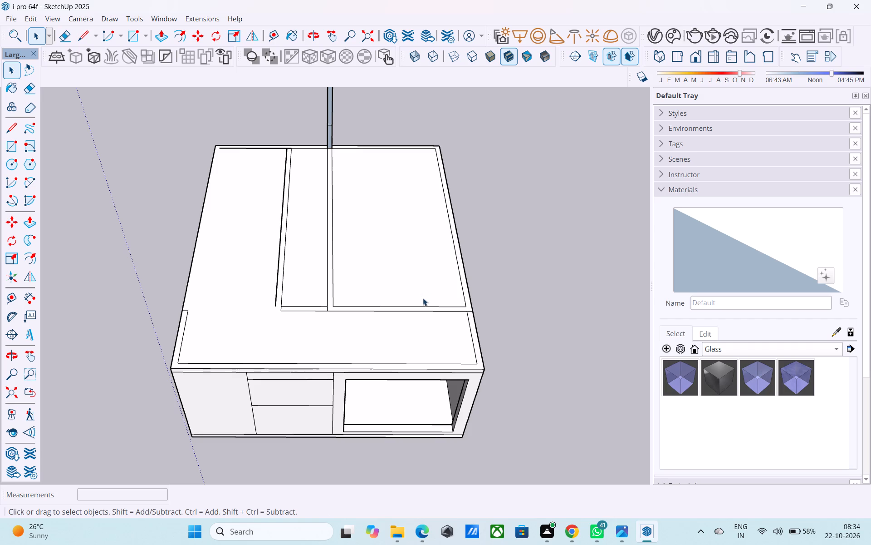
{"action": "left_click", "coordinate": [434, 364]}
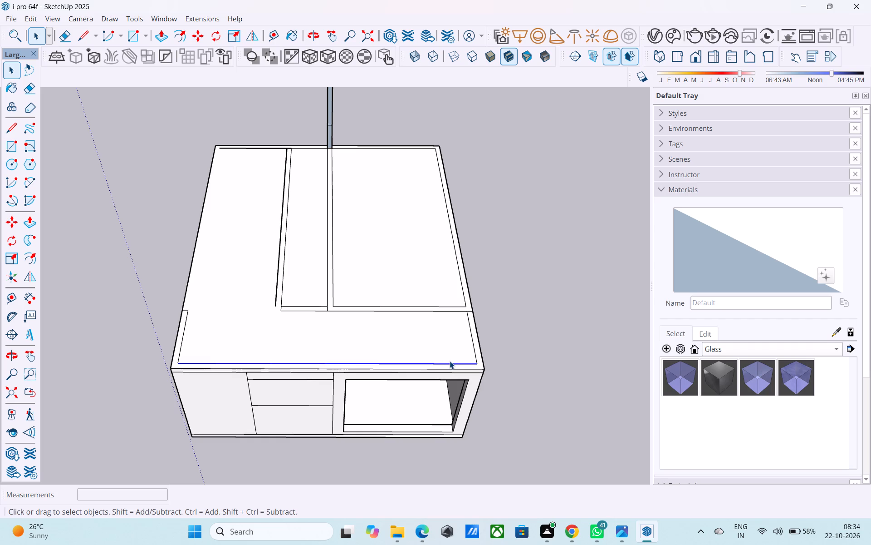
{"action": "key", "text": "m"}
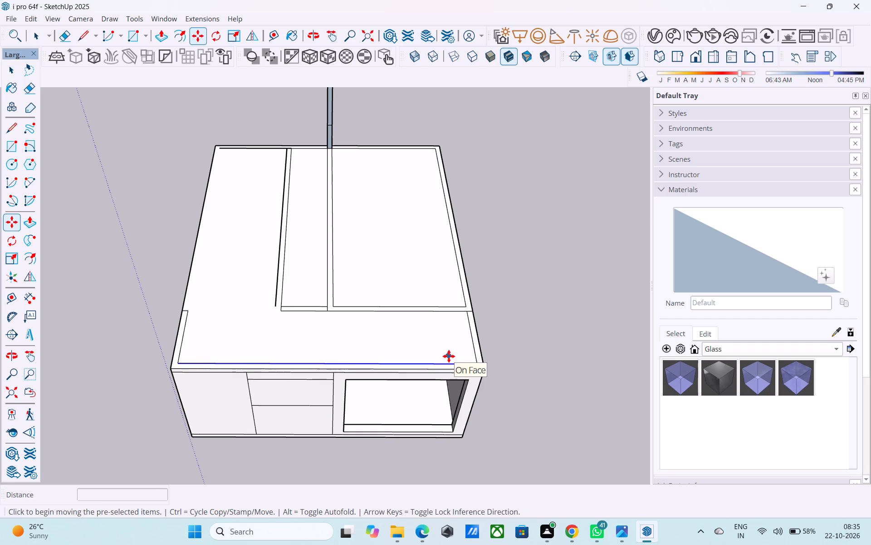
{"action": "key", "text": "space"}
Draw a 6" vertical line across the slab's front edge face near its left end, splitting that face.
{"action": "left_click", "coordinate": [449, 352]}
{"action": "scroll", "coordinate": [448, 352], "scroll_direction": "down", "scroll_amount": 6}
{"action": "middle_click_drag", "start_coordinate": [448, 352], "coordinate": [476, 358]}
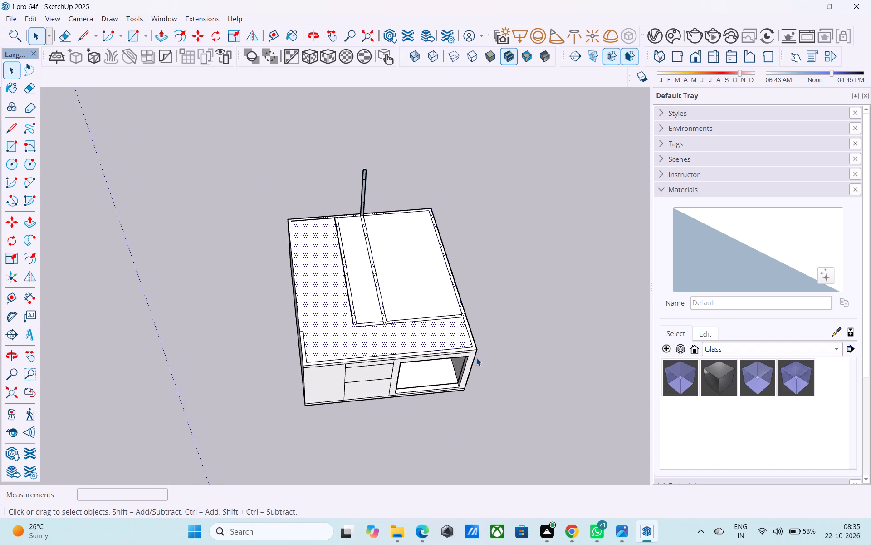
{"action": "scroll", "coordinate": [460, 327], "scroll_direction": "up", "scroll_amount": 5}
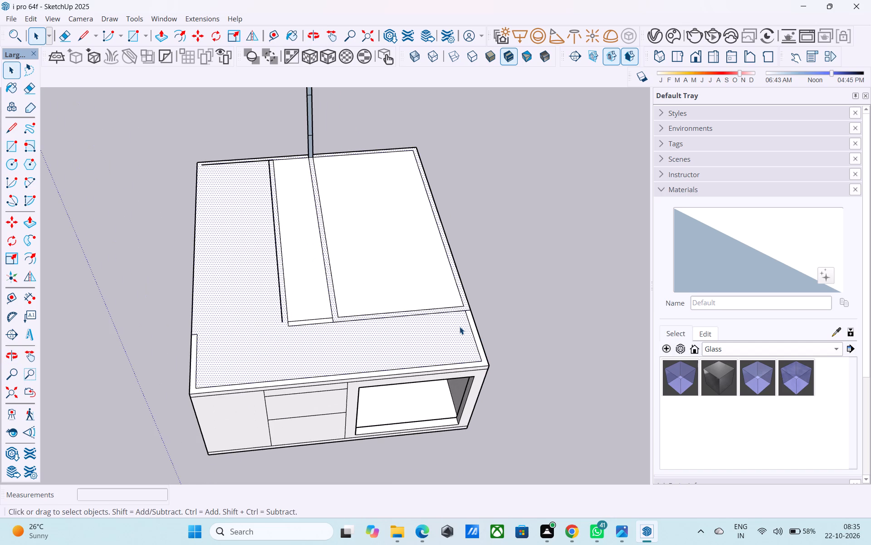
{"action": "scroll", "coordinate": [460, 327], "scroll_direction": "down", "scroll_amount": 4}
{"action": "middle_click_drag", "start_coordinate": [466, 345], "coordinate": [467, 276]}
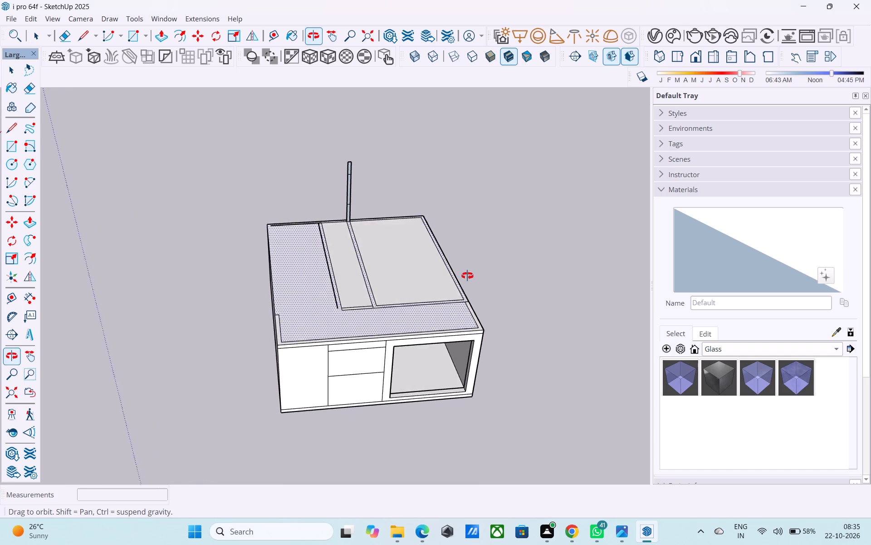
{"action": "middle_click_drag", "start_coordinate": [467, 276], "coordinate": [469, 254]}
{"action": "scroll", "coordinate": [468, 346], "scroll_direction": "up", "scroll_amount": 4}
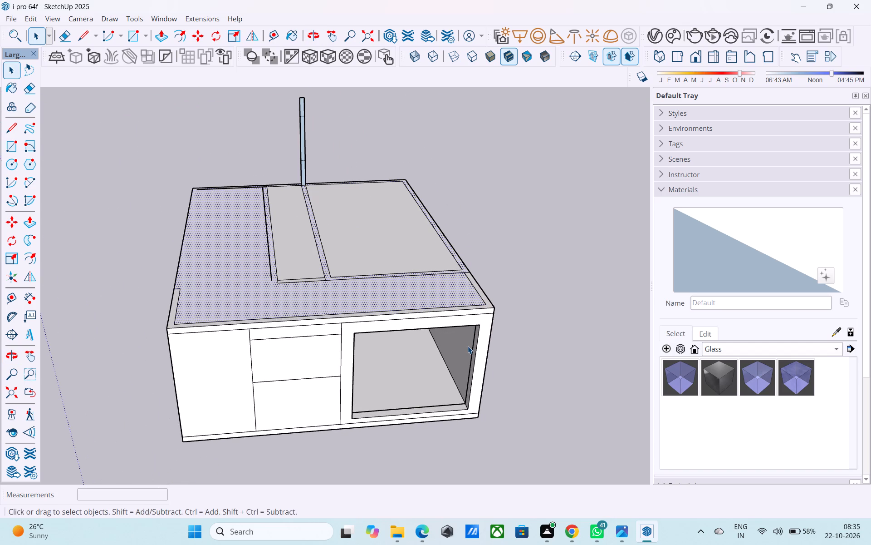
{"action": "scroll", "coordinate": [211, 333], "scroll_direction": "up", "scroll_amount": 3}
{"action": "key", "text": "l"}
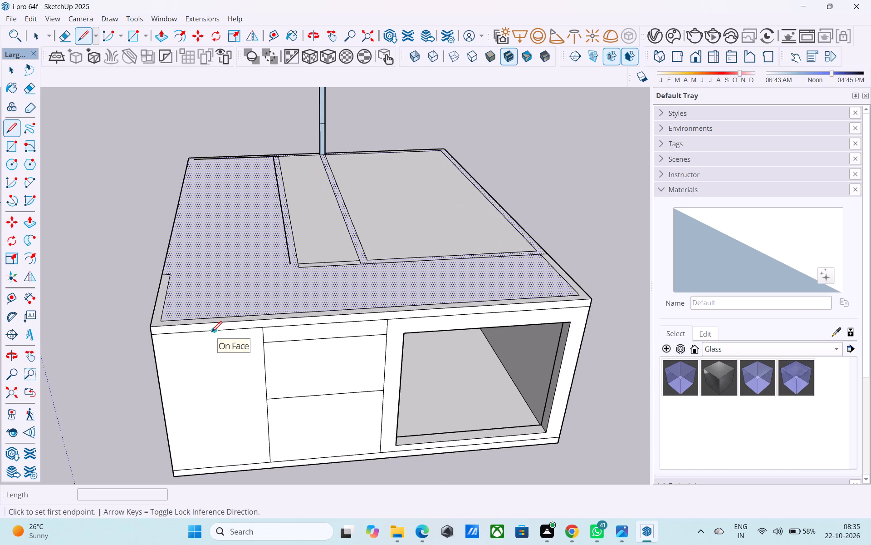
{"action": "scroll", "coordinate": [211, 333], "scroll_direction": "up", "scroll_amount": 2}
{"action": "left_click", "coordinate": [211, 332]}
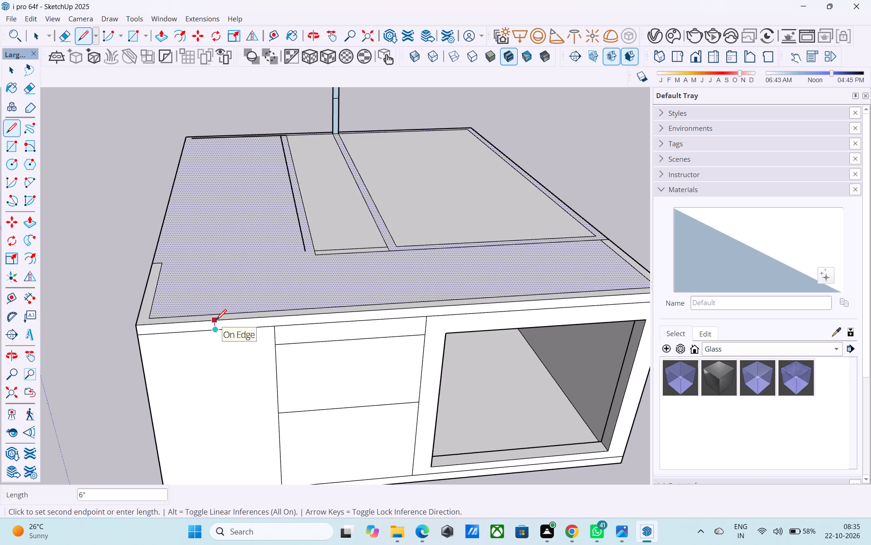
{"action": "left_click", "coordinate": [216, 321]}
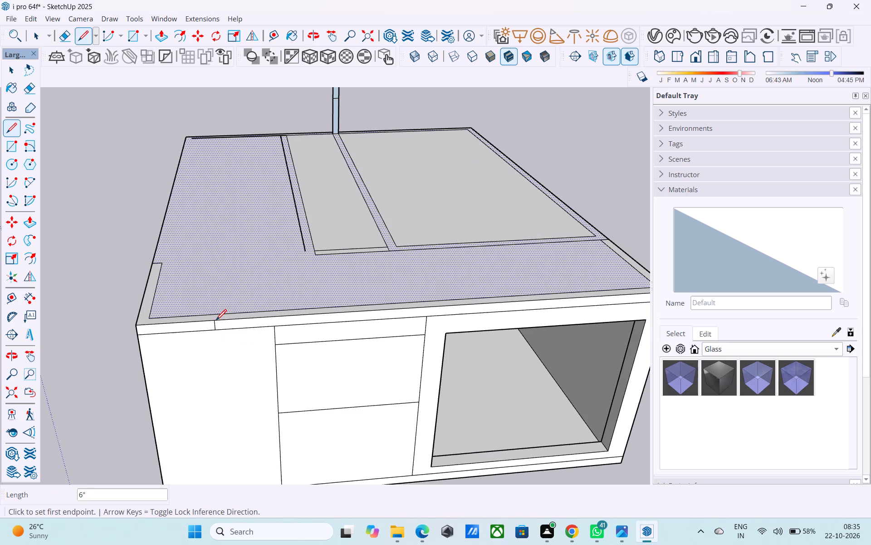
{"action": "key", "text": "space"}
Push/Pull the longer part of the slab's front edge face outward 2' as an overhang.
{"action": "scroll", "coordinate": [218, 321], "scroll_direction": "down", "scroll_amount": 5}
{"action": "scroll", "coordinate": [362, 327], "scroll_direction": "up", "scroll_amount": 4}
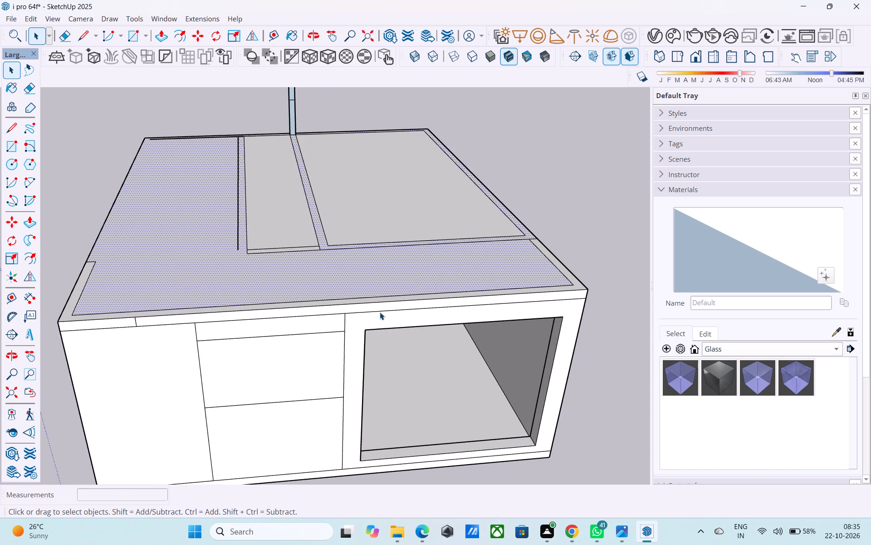
{"action": "scroll", "coordinate": [382, 310], "scroll_direction": "up", "scroll_amount": 3}
{"action": "left_click", "coordinate": [382, 309]}
{"action": "key", "text": "p"}
{"action": "left_click", "coordinate": [382, 309]}
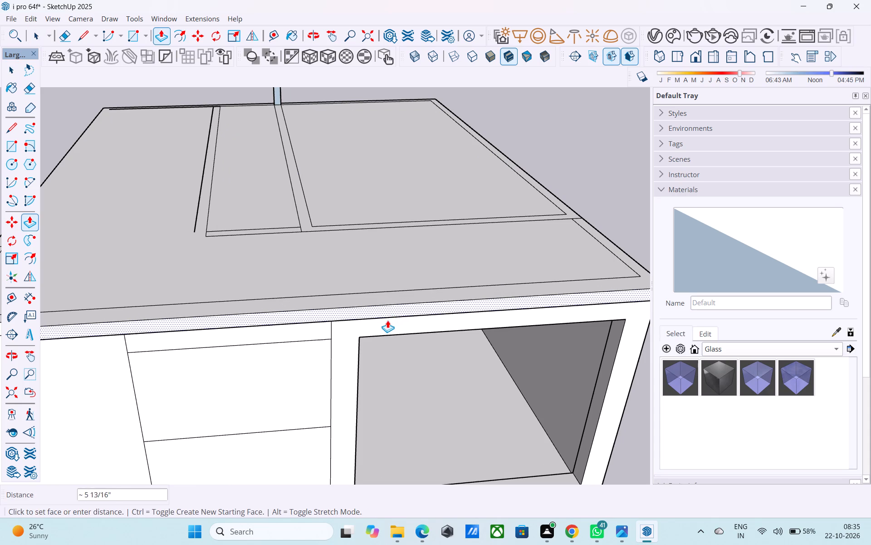
{"action": "type", "text": "2'"}
{"action": "key", "text": "Return"}
Examine the front overhang and the slab outlines from below, from the front and from above.
{"action": "scroll", "coordinate": [387, 322], "scroll_direction": "down", "scroll_amount": 6}
{"action": "scroll", "coordinate": [388, 321], "scroll_direction": "up", "scroll_amount": 1}
{"action": "middle_click_drag", "start_coordinate": [388, 321], "coordinate": [459, 168]}
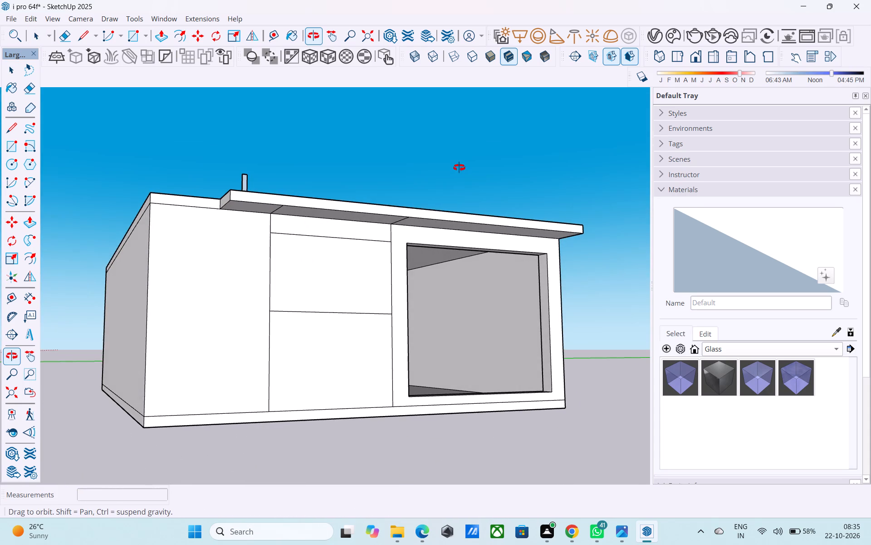
{"action": "middle_click_drag", "start_coordinate": [459, 168], "coordinate": [429, 245]}
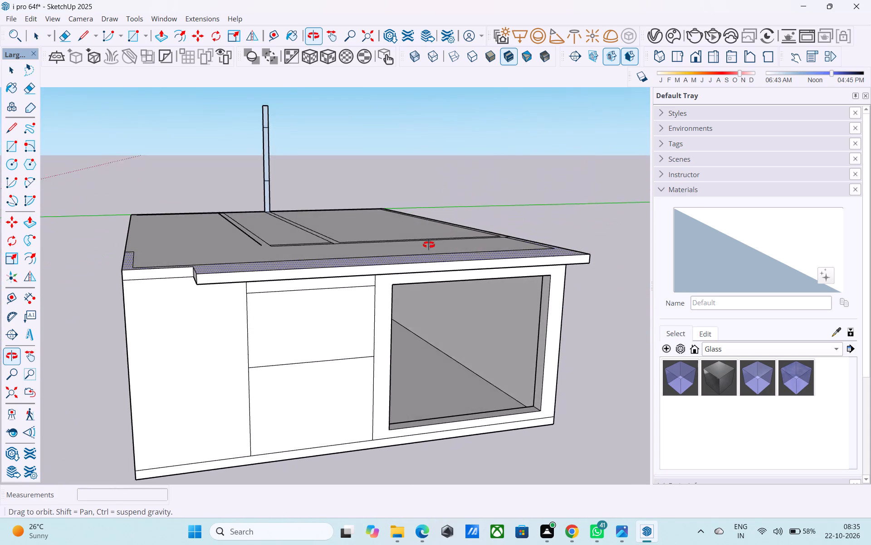
{"action": "middle_click_drag", "start_coordinate": [429, 245], "coordinate": [402, 265]}
{"action": "scroll", "coordinate": [402, 265], "scroll_direction": "down", "scroll_amount": 4}
{"action": "middle_click_drag", "start_coordinate": [402, 265], "coordinate": [404, 307]}
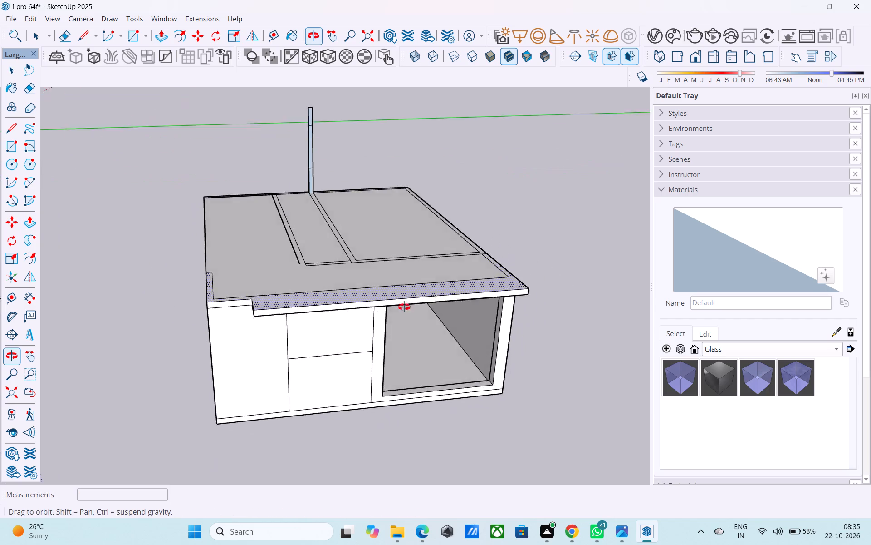
{"action": "middle_click_drag", "start_coordinate": [404, 307], "coordinate": [402, 341]}
{"action": "scroll", "coordinate": [408, 278], "scroll_direction": "up", "scroll_amount": 3}
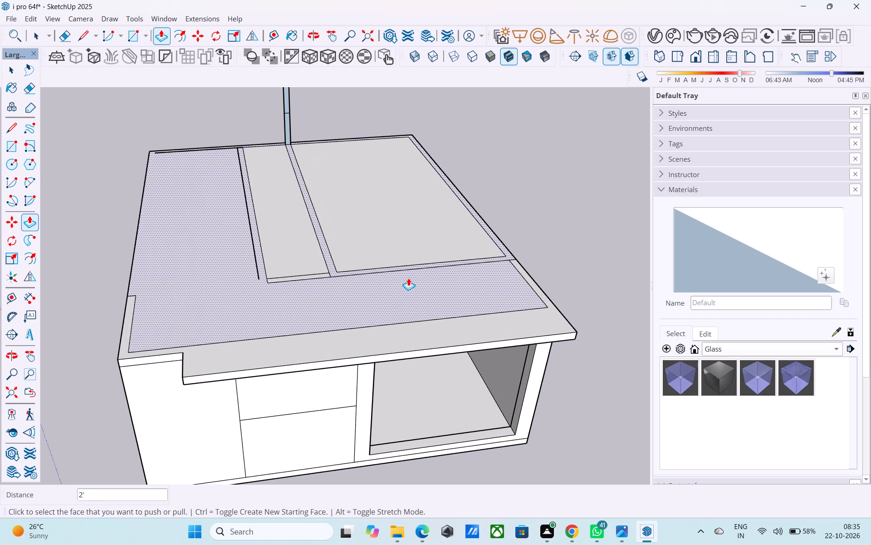
{"action": "key", "text": "space"}
{"action": "scroll", "coordinate": [408, 278], "scroll_direction": "down", "scroll_amount": 2}
{"action": "middle_click_drag", "start_coordinate": [407, 281], "coordinate": [265, 341]}
{"action": "middle_click_drag", "start_coordinate": [347, 332], "coordinate": [289, 329]}
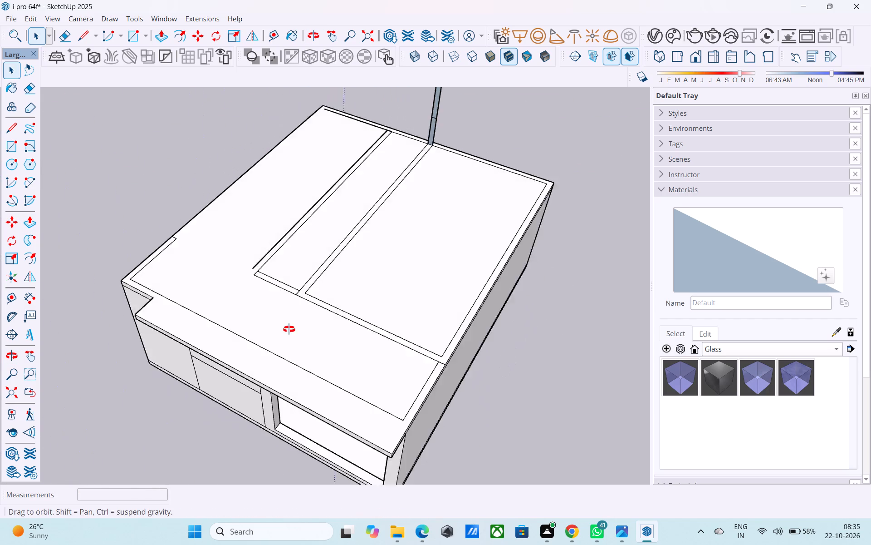
{"action": "middle_click_drag", "start_coordinate": [289, 329], "coordinate": [287, 328]}
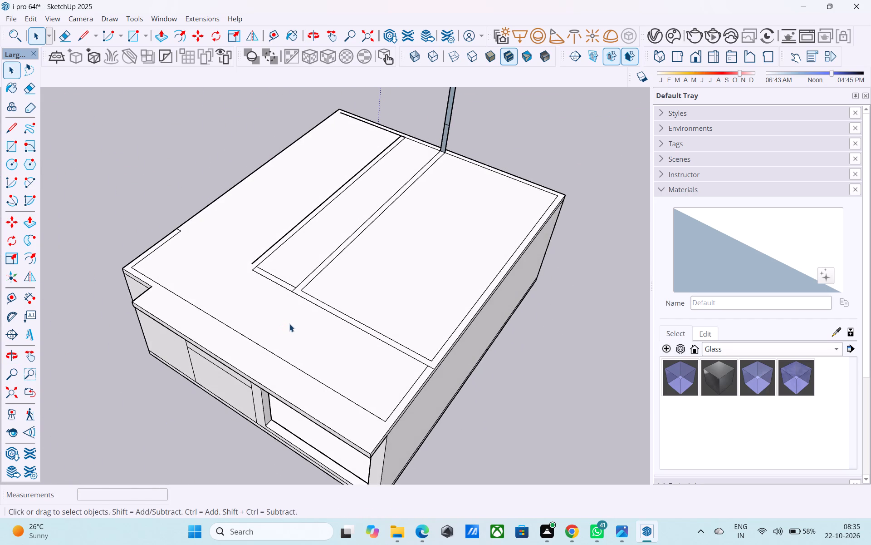
{"action": "middle_click_drag", "start_coordinate": [299, 351], "coordinate": [458, 373]}
Extend the middle partition's two outline lines, 5' 6" and 6' long, to the slab's front wall line.
{"action": "scroll", "coordinate": [381, 327], "scroll_direction": "up", "scroll_amount": 3}
{"action": "key", "text": "l"}
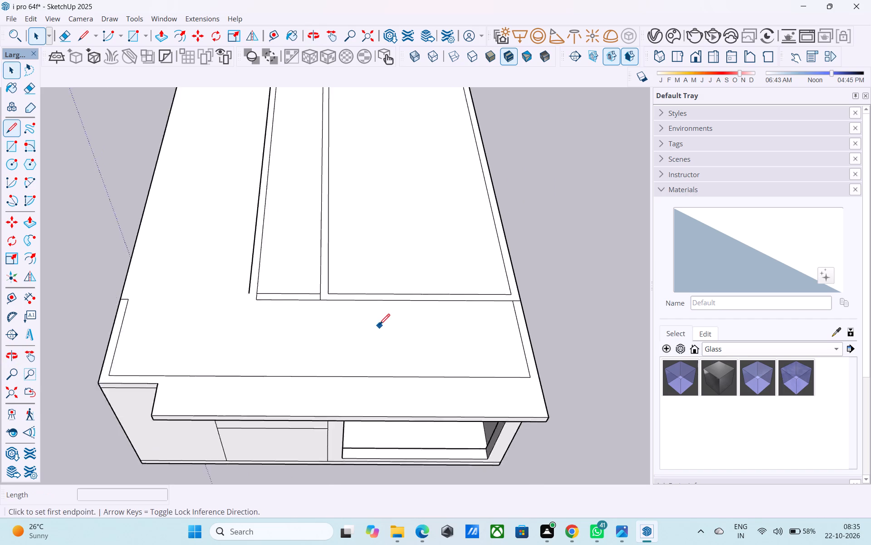
{"action": "scroll", "coordinate": [379, 326], "scroll_direction": "up", "scroll_amount": 1}
{"action": "left_click", "coordinate": [311, 295]}
{"action": "scroll", "coordinate": [311, 295], "scroll_direction": "down", "scroll_amount": 3}
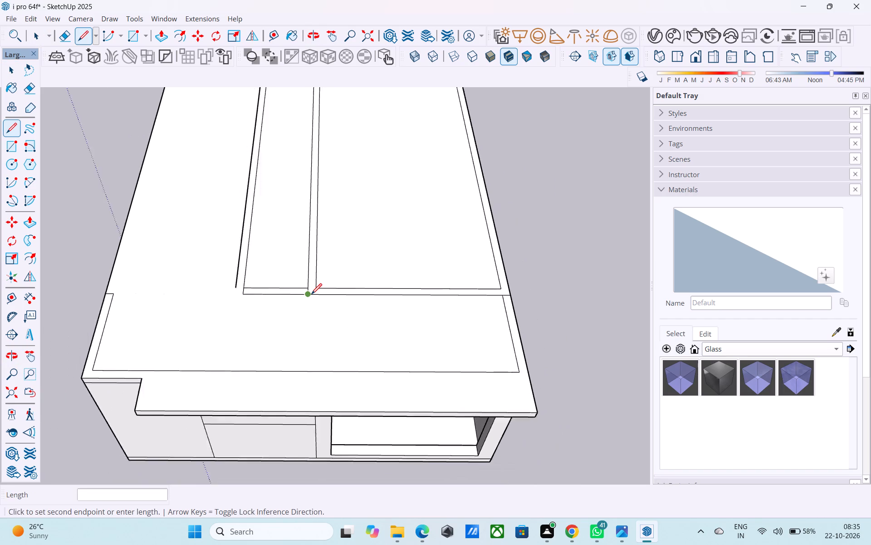
{"action": "scroll", "coordinate": [311, 295], "scroll_direction": "down", "scroll_amount": 1}
{"action": "left_click", "coordinate": [310, 357]}
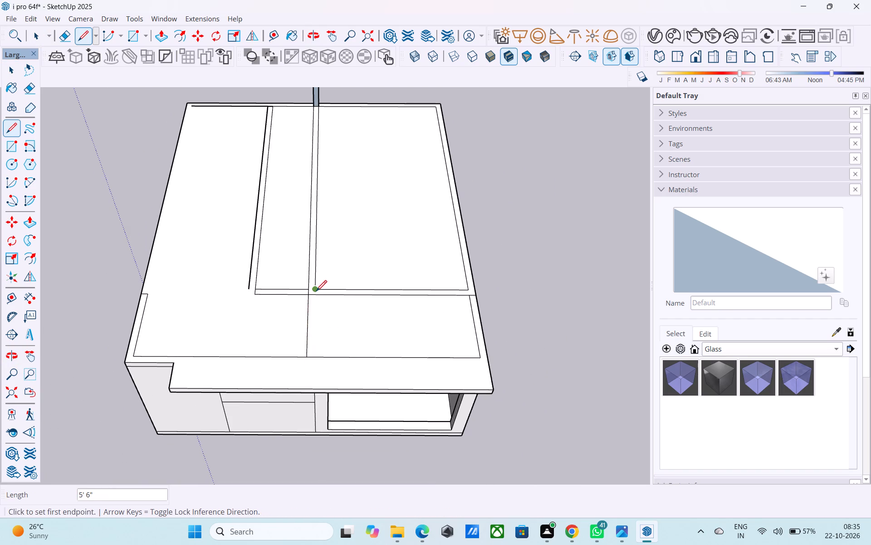
{"action": "left_click", "coordinate": [316, 292]}
{"action": "left_click", "coordinate": [314, 357]}
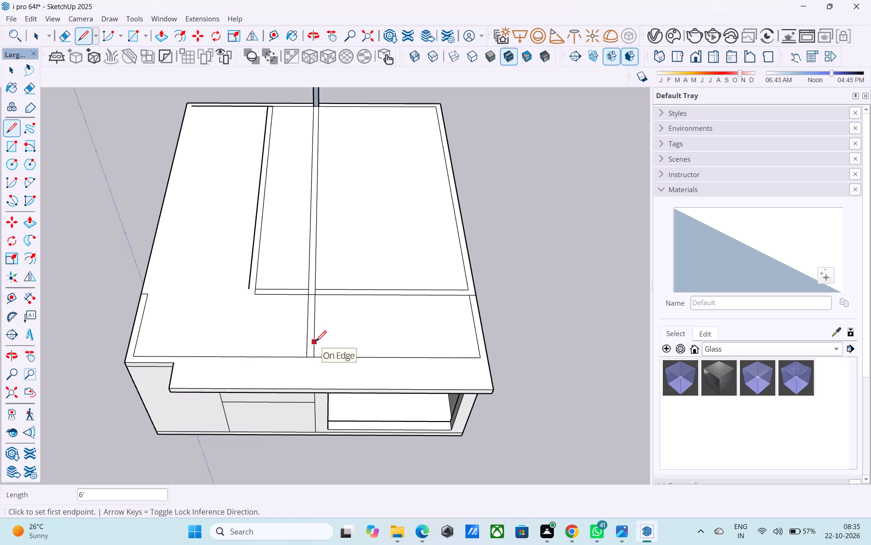
{"action": "key", "text": "space"}
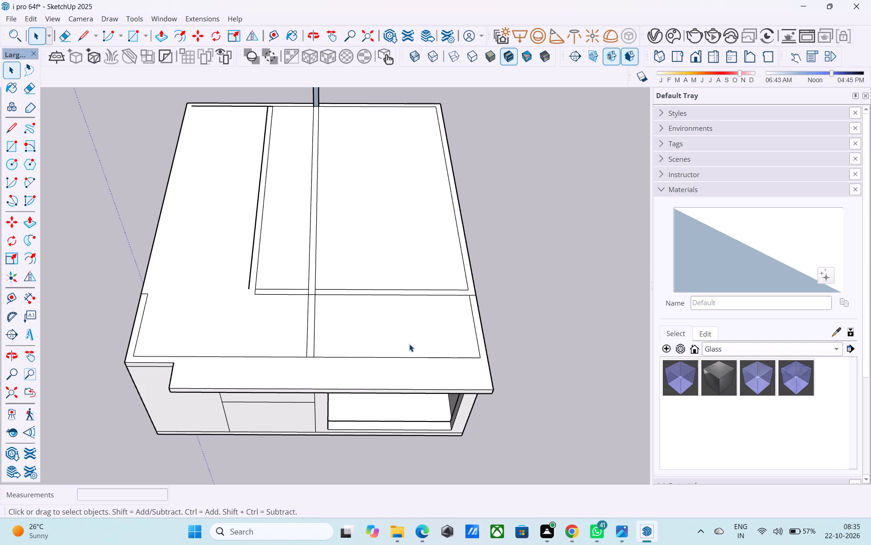
Copy the front wall line between the extended partition and the right-hand wall 6" inward.
{"action": "left_click", "coordinate": [456, 359]}
{"action": "key", "text": "m"}
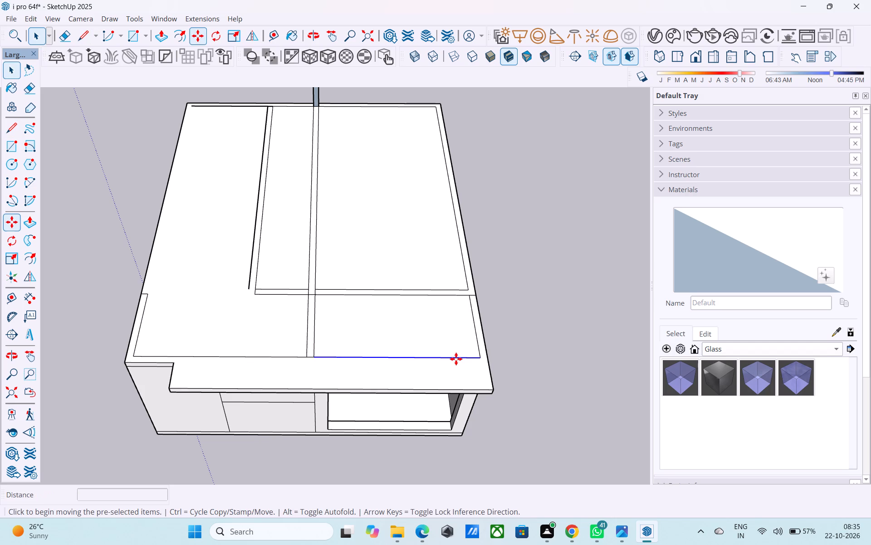
{"action": "left_click", "coordinate": [482, 356]}
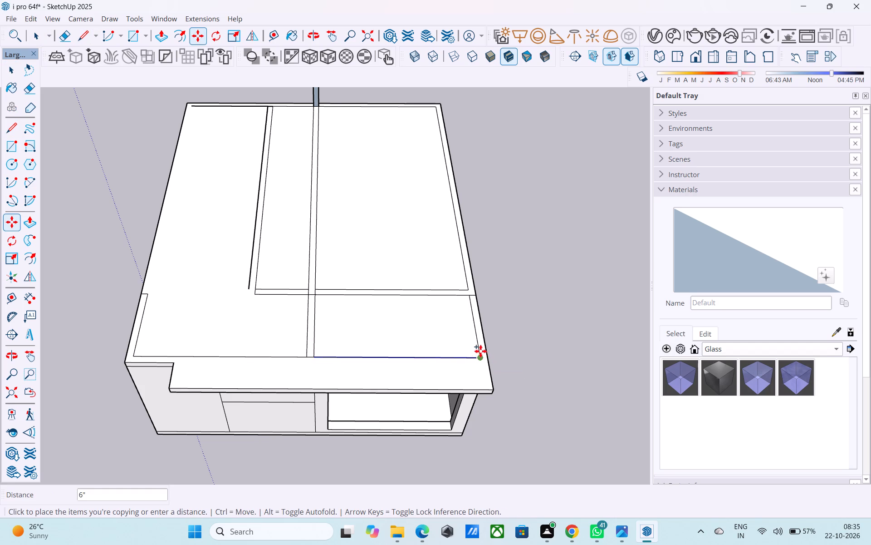
{"action": "left_click", "coordinate": [480, 349]}
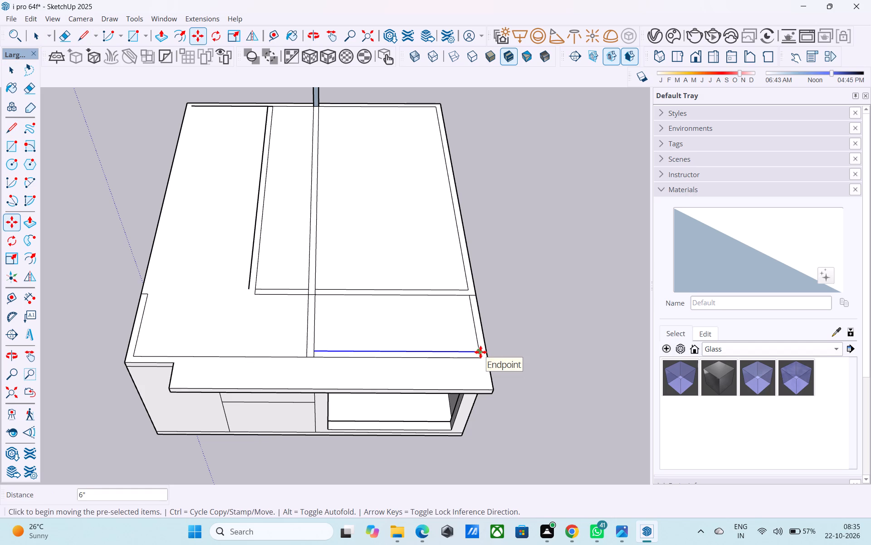
Draw a 6" line from the wall outline's front right corner to the slab's outer edge.
{"action": "key", "text": "l"}
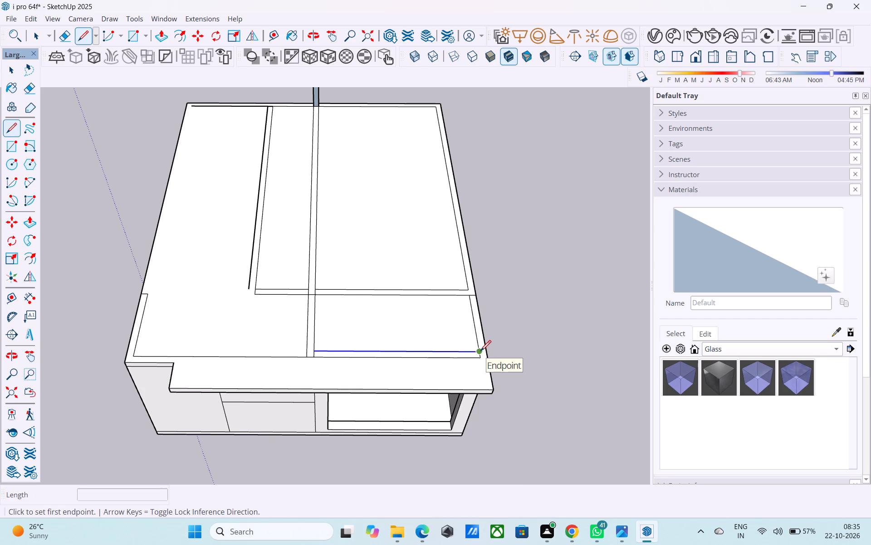
{"action": "scroll", "coordinate": [487, 354], "scroll_direction": "up", "scroll_amount": 6}
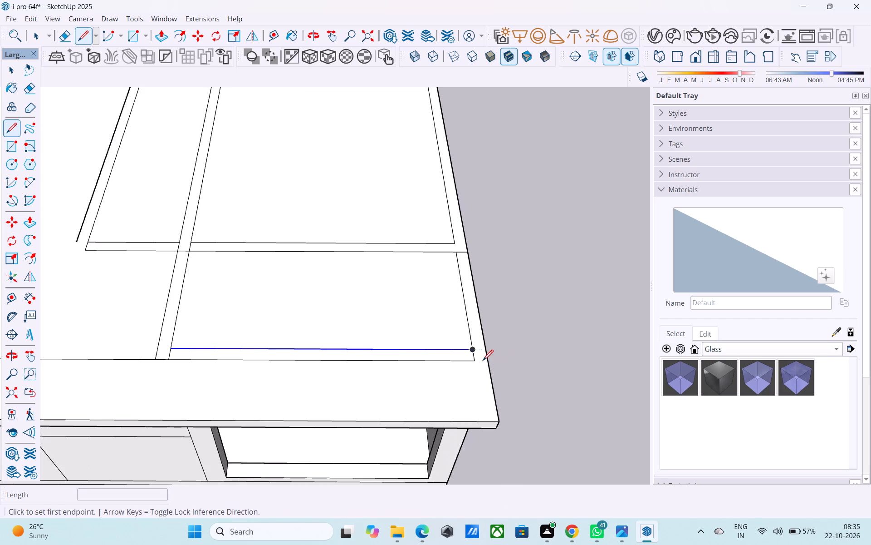
{"action": "left_click", "coordinate": [479, 362]}
{"action": "left_click", "coordinate": [484, 362]}
Erase the short line crossing the right-hand wall strip where the cross wall meets it.
{"action": "key", "text": "e"}
{"action": "left_click", "coordinate": [459, 252]}
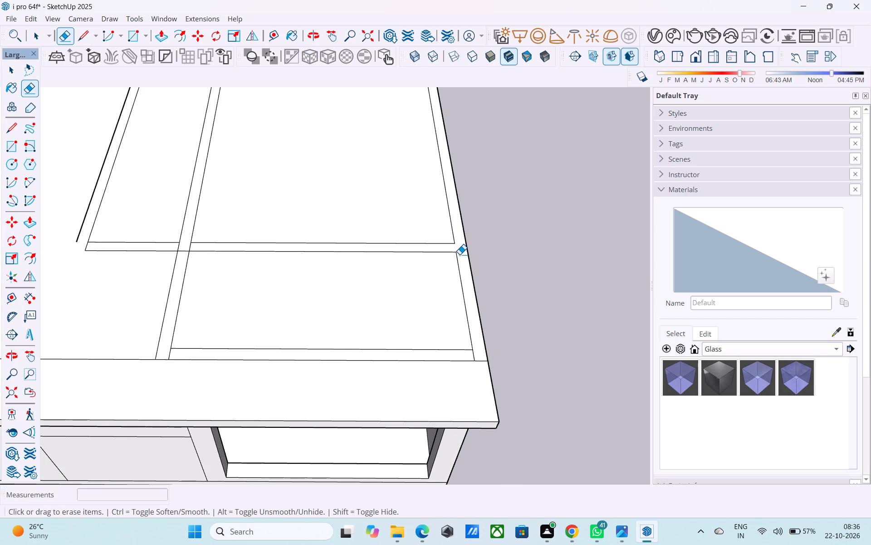
{"action": "key", "text": "space"}
Examine the slab's wall outlines and front overhang from above, including the unfinished wall outline on the left.
{"action": "scroll", "coordinate": [471, 246], "scroll_direction": "down", "scroll_amount": 6}
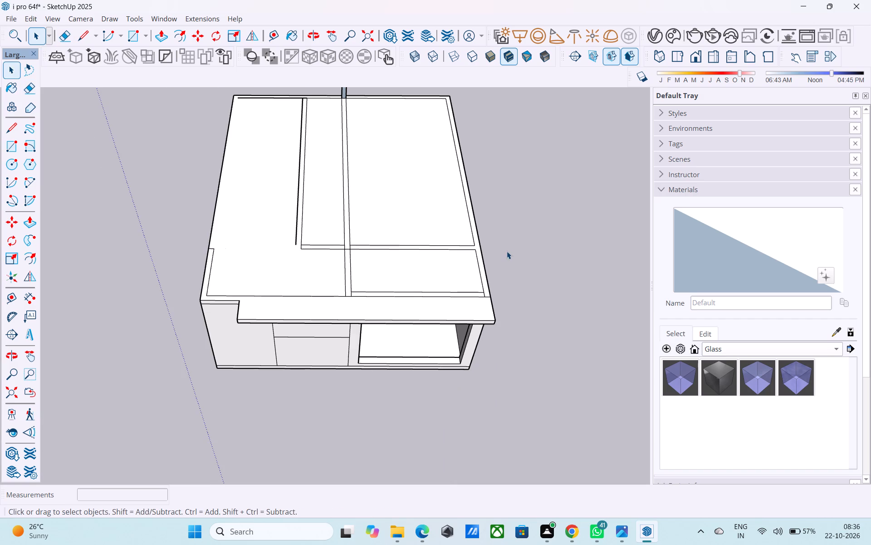
{"action": "scroll", "coordinate": [507, 250], "scroll_direction": "down", "scroll_amount": 1}
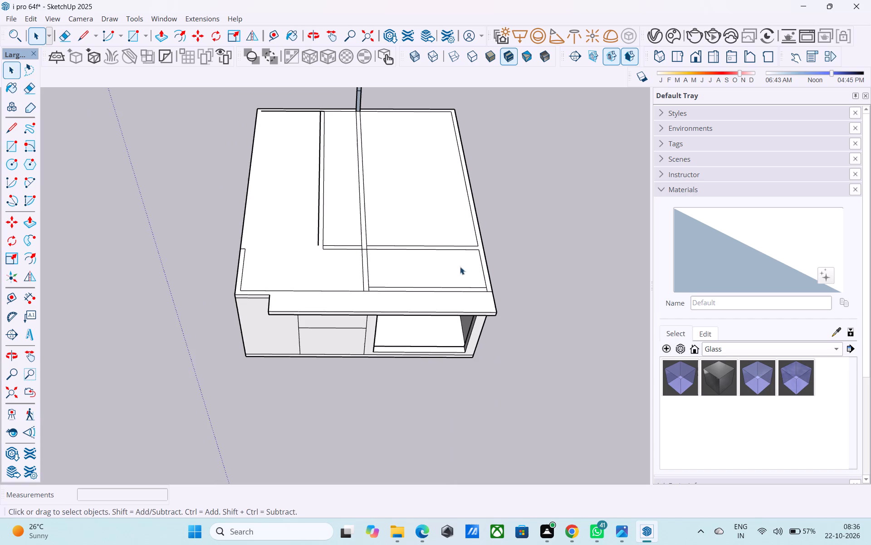
{"action": "middle_click_drag", "start_coordinate": [364, 274], "coordinate": [406, 269]}
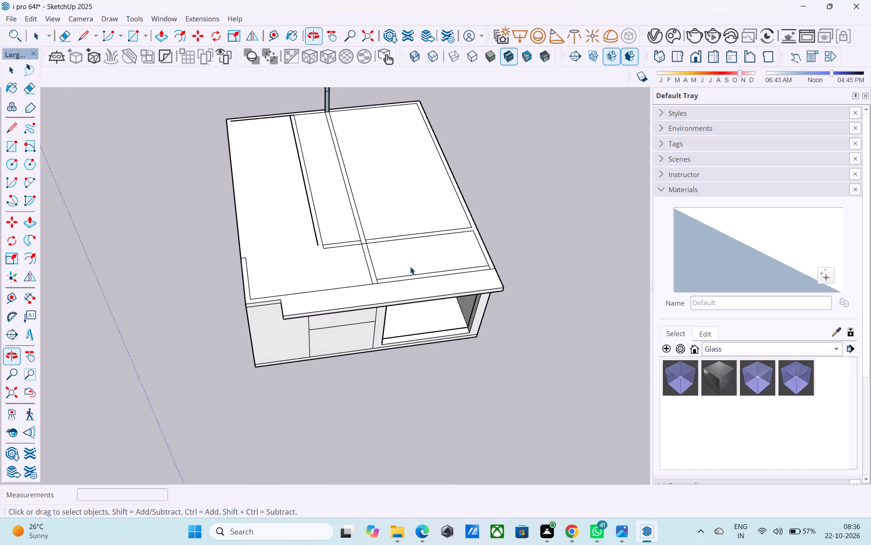
{"action": "scroll", "coordinate": [491, 248], "scroll_direction": "down", "scroll_amount": 3}
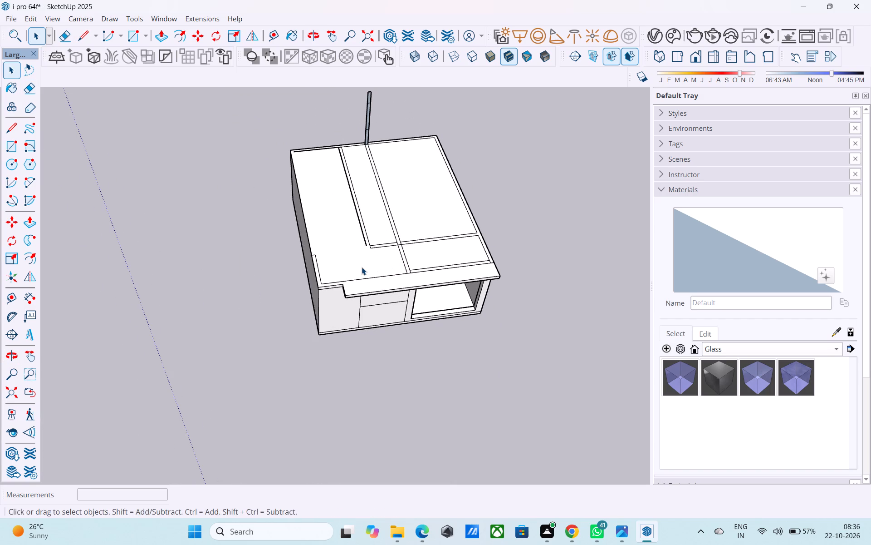
{"action": "scroll", "coordinate": [361, 267], "scroll_direction": "up", "scroll_amount": 2}
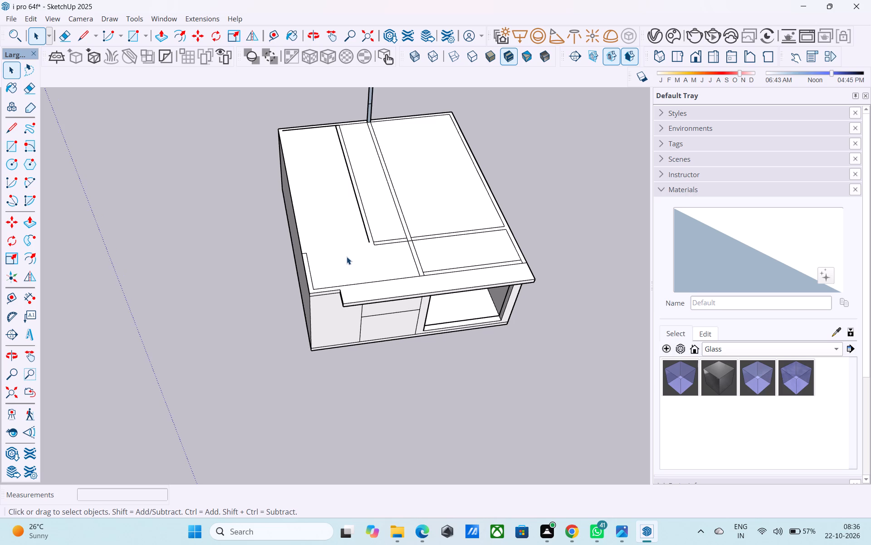
{"action": "scroll", "coordinate": [347, 256], "scroll_direction": "up", "scroll_amount": 2}
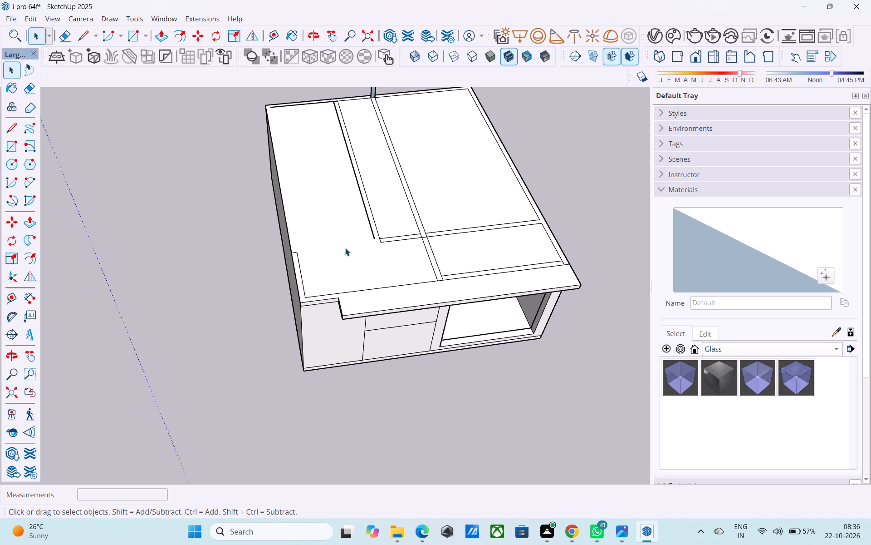
{"action": "scroll", "coordinate": [345, 248], "scroll_direction": "up", "scroll_amount": 2}
{"action": "scroll", "coordinate": [345, 248], "scroll_direction": "down", "scroll_amount": 1}
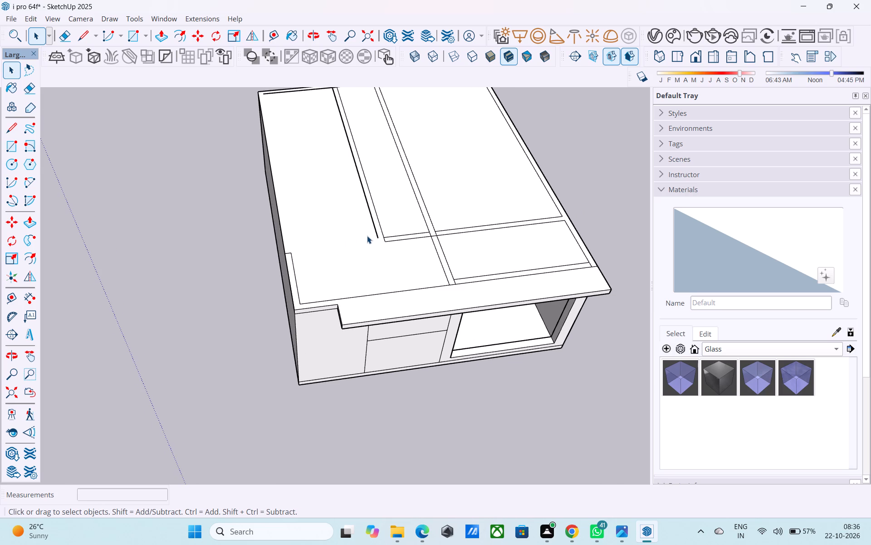
{"action": "scroll", "coordinate": [367, 236], "scroll_direction": "up", "scroll_amount": 3}
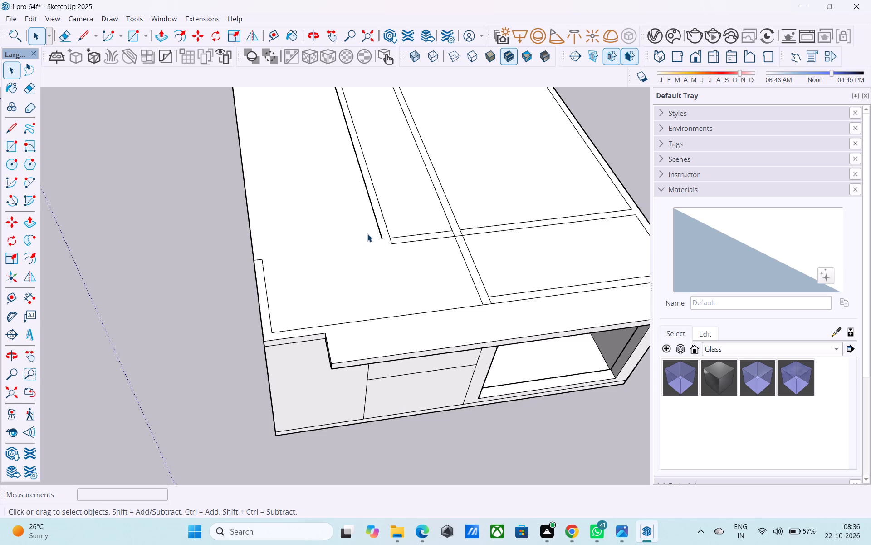
Extend the partition's left line toward the front by 2' and a further 3', adding a 2' segment back along it.
{"action": "key", "text": "l"}
{"action": "left_click", "coordinate": [384, 241]}
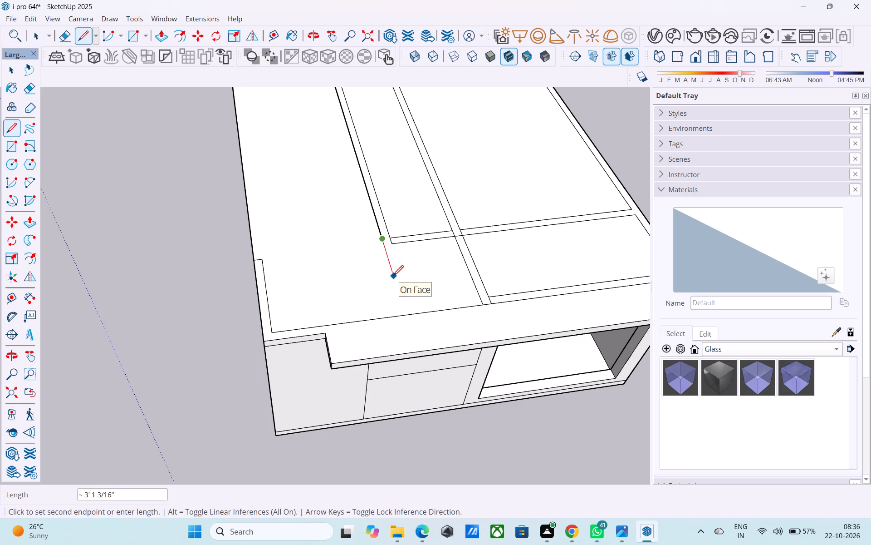
{"action": "type", "text": "2'"}
{"action": "key", "text": "Return"}
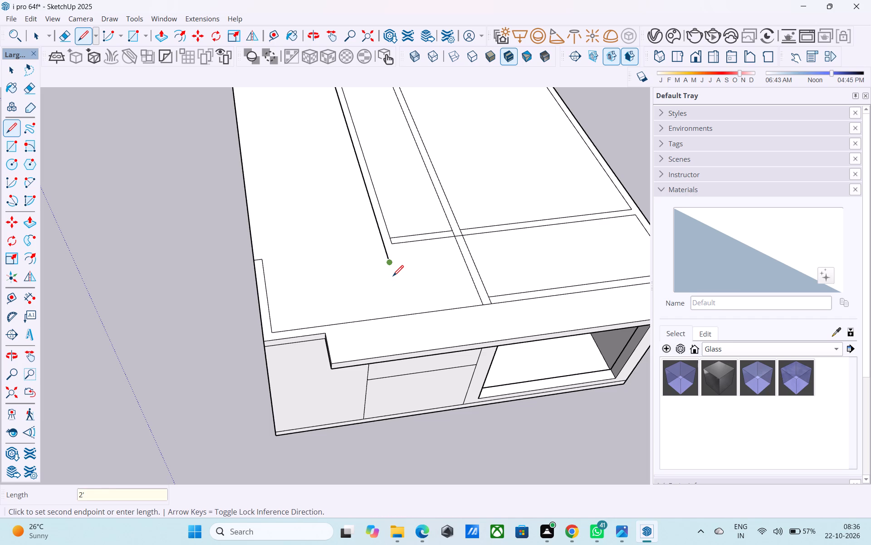
{"action": "type", "text": "3'"}
{"action": "key", "text": "Return"}
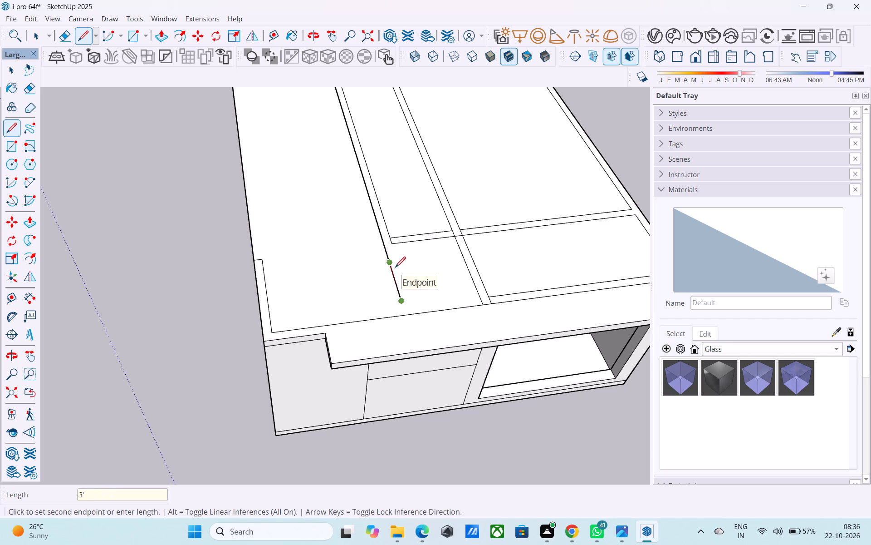
{"action": "type", "text": "2'"}
{"action": "key", "text": "Return"}
Close the left room's outline with a 7' 6" front line from the partition line's last segment midpoint and a side line to the rear-left inner corner.
{"action": "left_click", "coordinate": [403, 292]}
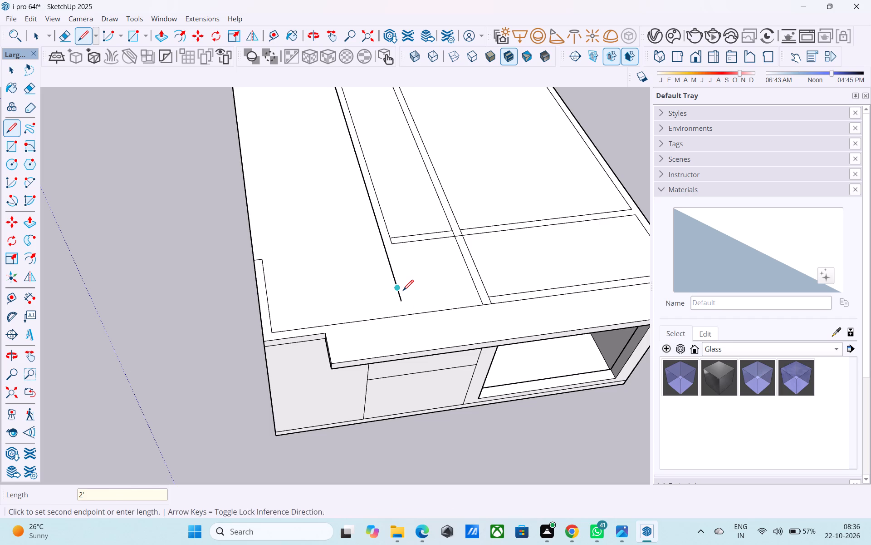
{"action": "left_click", "coordinate": [270, 304]}
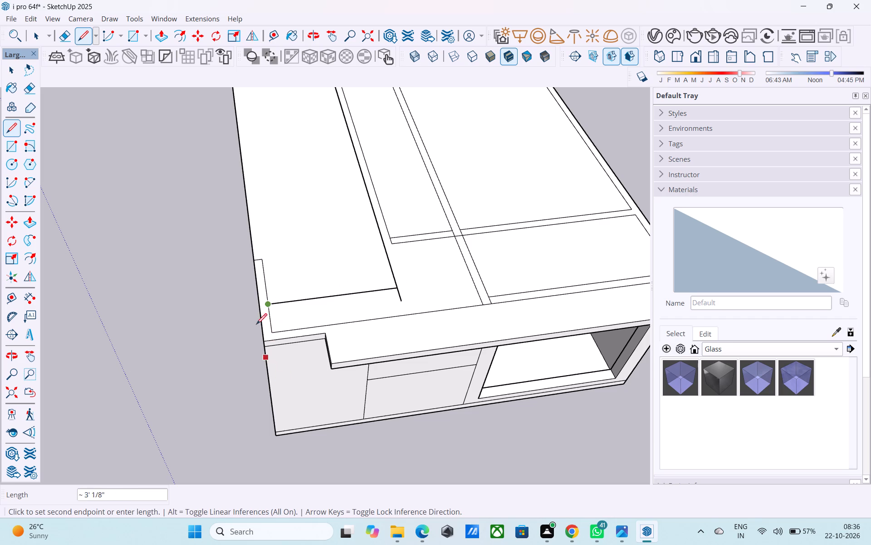
{"action": "scroll", "coordinate": [250, 244], "scroll_direction": "down", "scroll_amount": 2}
{"action": "middle_click_drag", "start_coordinate": [252, 244], "coordinate": [276, 435], "text": "shift"}
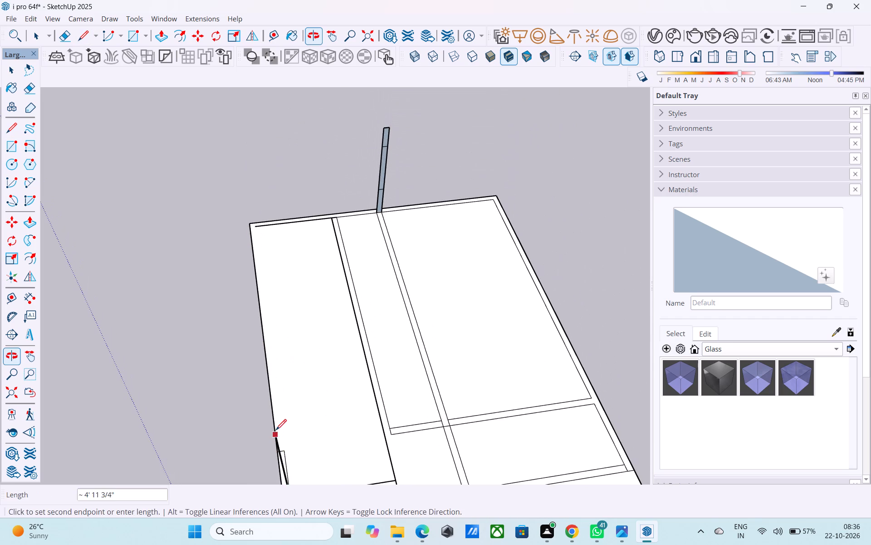
{"action": "middle_click_drag", "start_coordinate": [293, 305], "coordinate": [326, 436], "text": "shift"}
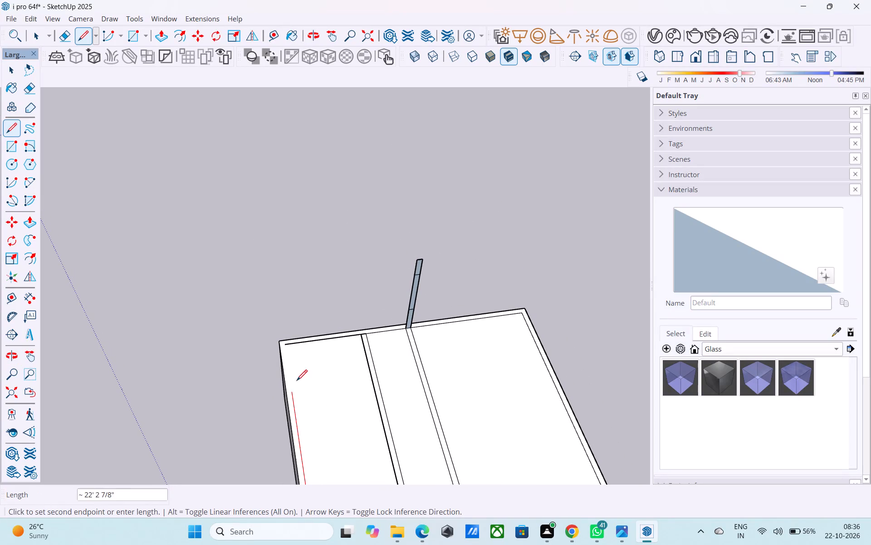
{"action": "left_click", "coordinate": [286, 346]}
Erase the leftover stub of the partition line that projects past the left room's front line.
{"action": "scroll", "coordinate": [271, 304], "scroll_direction": "down", "scroll_amount": 7}
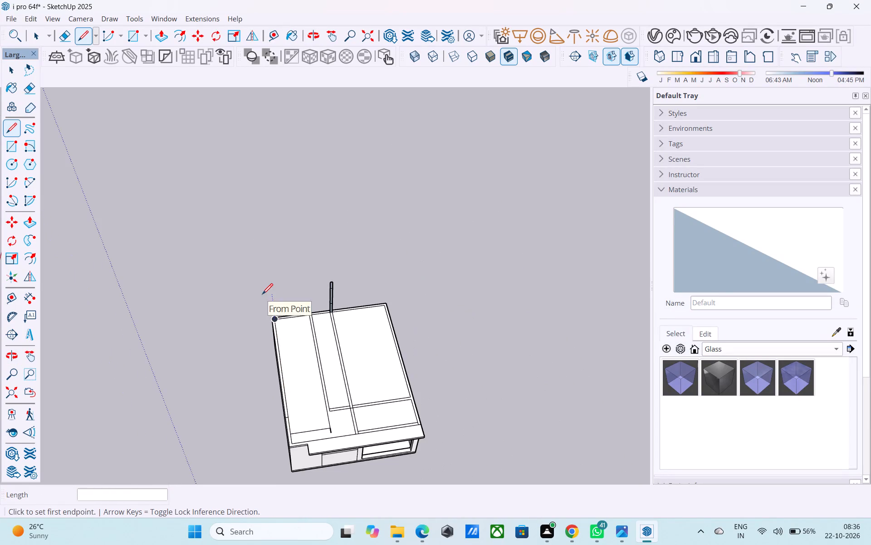
{"action": "scroll", "coordinate": [264, 297], "scroll_direction": "down", "scroll_amount": 2}
{"action": "middle_click_drag", "start_coordinate": [319, 405], "coordinate": [327, 398]}
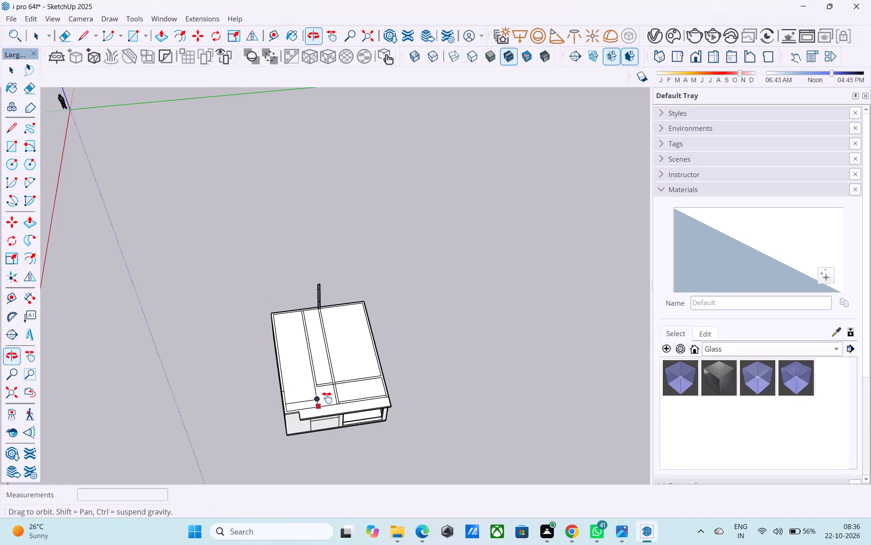
{"action": "middle_click_drag", "start_coordinate": [327, 398], "coordinate": [341, 387]}
{"action": "scroll", "coordinate": [310, 391], "scroll_direction": "up", "scroll_amount": 1}
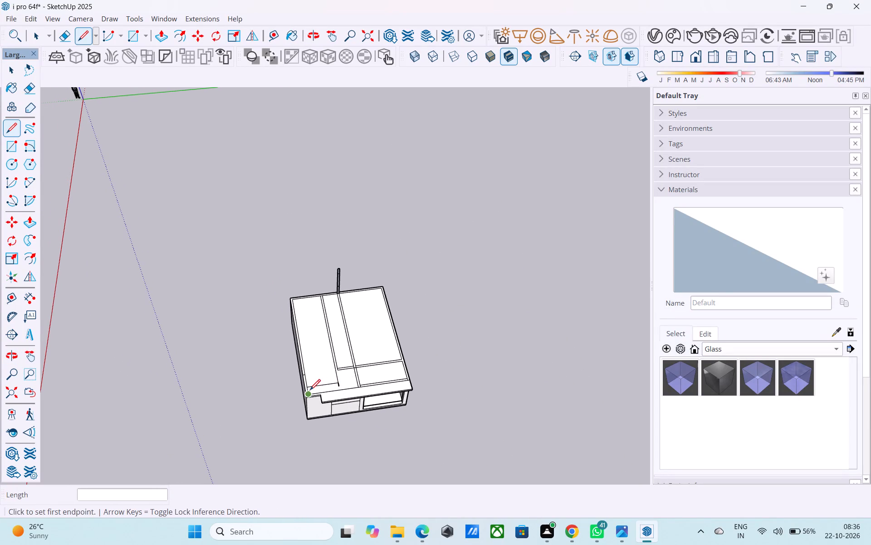
{"action": "scroll", "coordinate": [310, 391], "scroll_direction": "up", "scroll_amount": 5}
{"action": "key", "text": "space"}
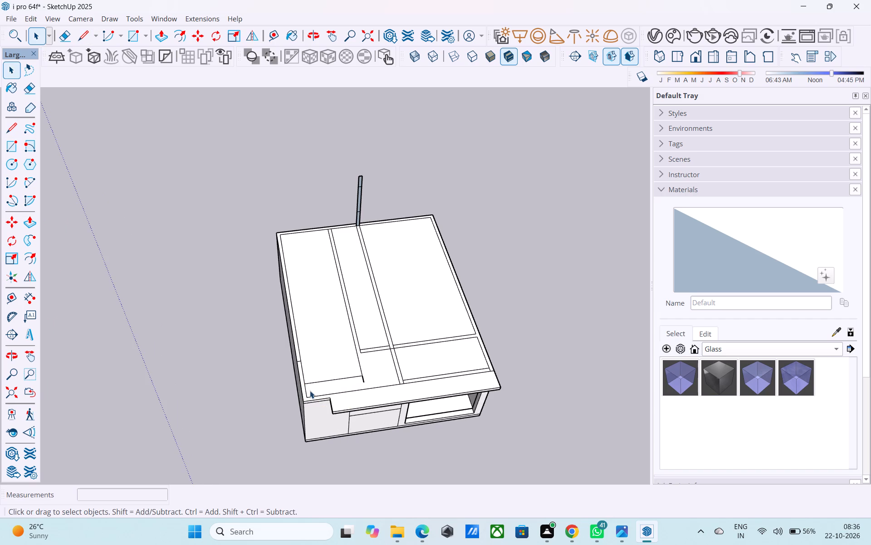
{"action": "scroll", "coordinate": [361, 374], "scroll_direction": "up", "scroll_amount": 5}
{"action": "key", "text": "e"}
{"action": "scroll", "coordinate": [363, 385], "scroll_direction": "up", "scroll_amount": 3}
{"action": "left_click", "coordinate": [363, 385]}
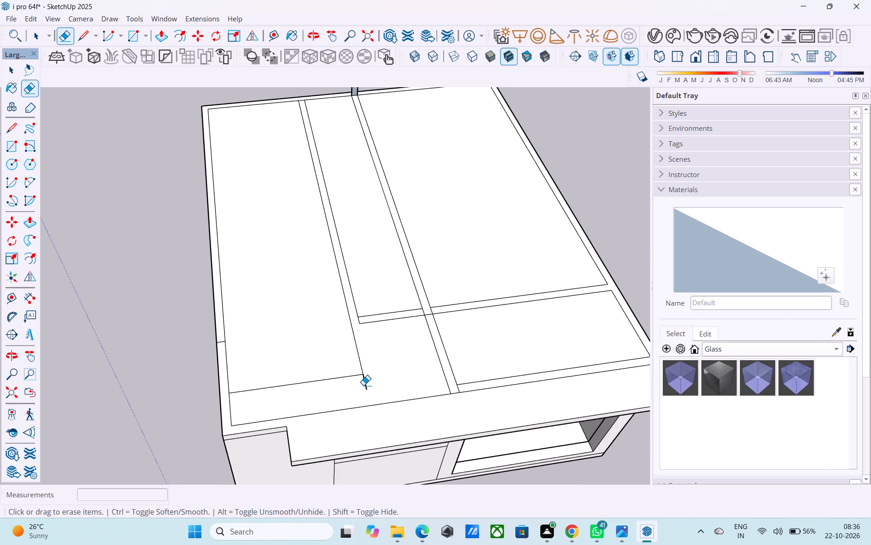
{"action": "left_click", "coordinate": [367, 386]}
{"action": "key", "text": "space"}
Extend the partition's right line 3' 6" forward from the cross wall's corner and close its front end with a 6" line.
{"action": "scroll", "coordinate": [378, 374], "scroll_direction": "down", "scroll_amount": 7}
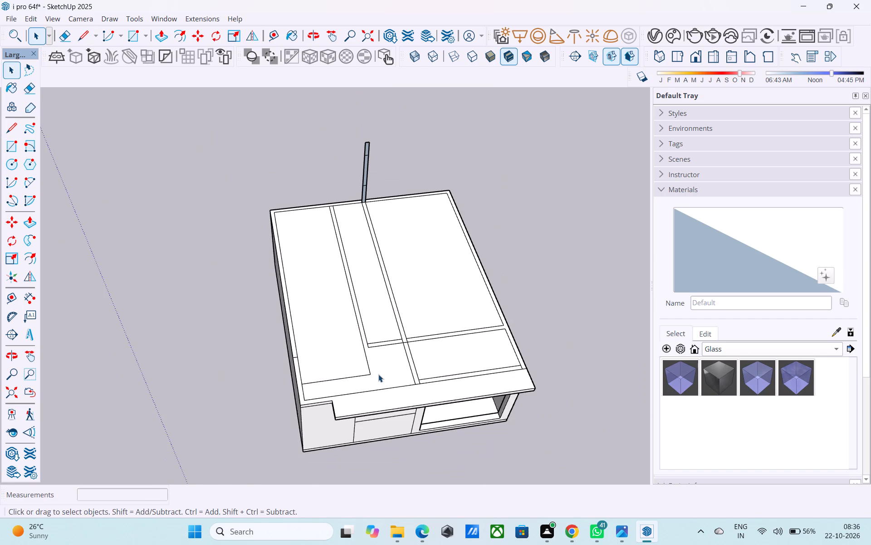
{"action": "middle_click_drag", "start_coordinate": [378, 374], "coordinate": [372, 371]}
{"action": "scroll", "coordinate": [367, 362], "scroll_direction": "up", "scroll_amount": 6}
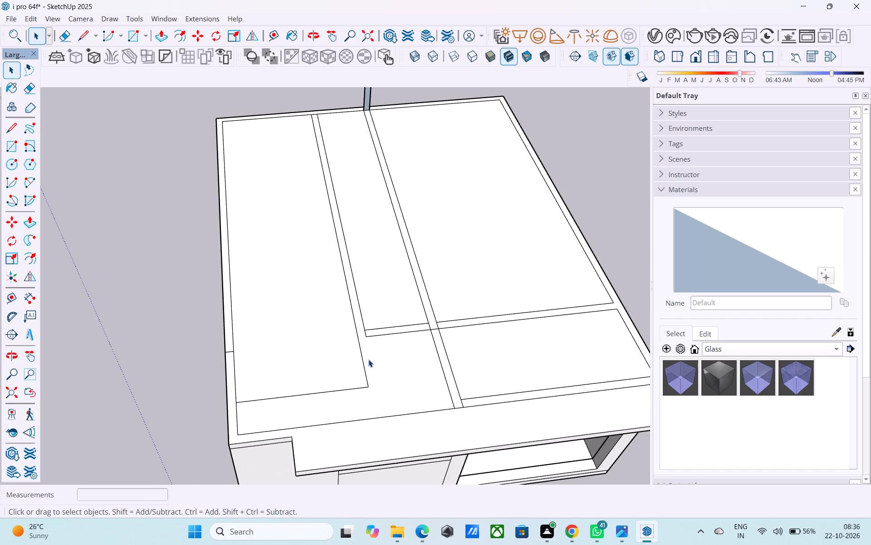
{"action": "middle_click_drag", "start_coordinate": [368, 359], "coordinate": [357, 351]}
{"action": "scroll", "coordinate": [357, 351], "scroll_direction": "up", "scroll_amount": 5}
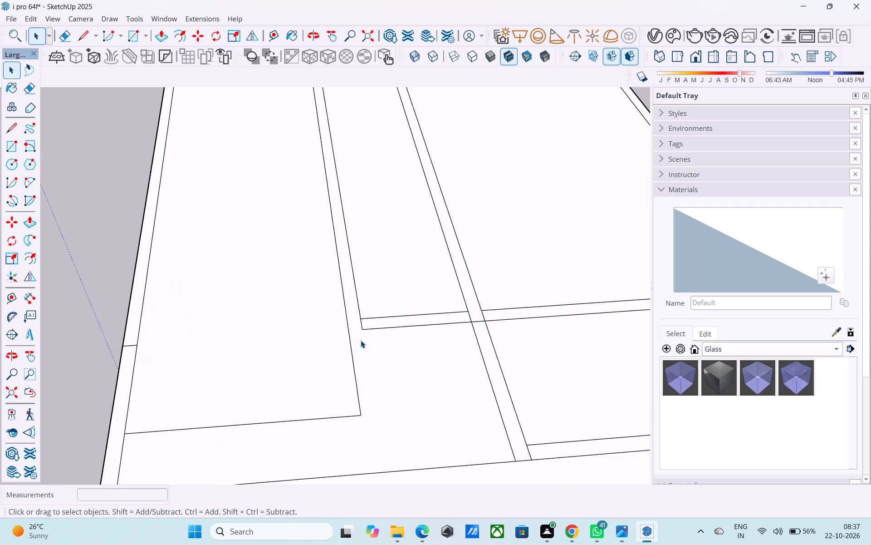
{"action": "key", "text": "l"}
{"action": "left_click", "coordinate": [364, 328]}
{"action": "scroll", "coordinate": [364, 328], "scroll_direction": "down", "scroll_amount": 3}
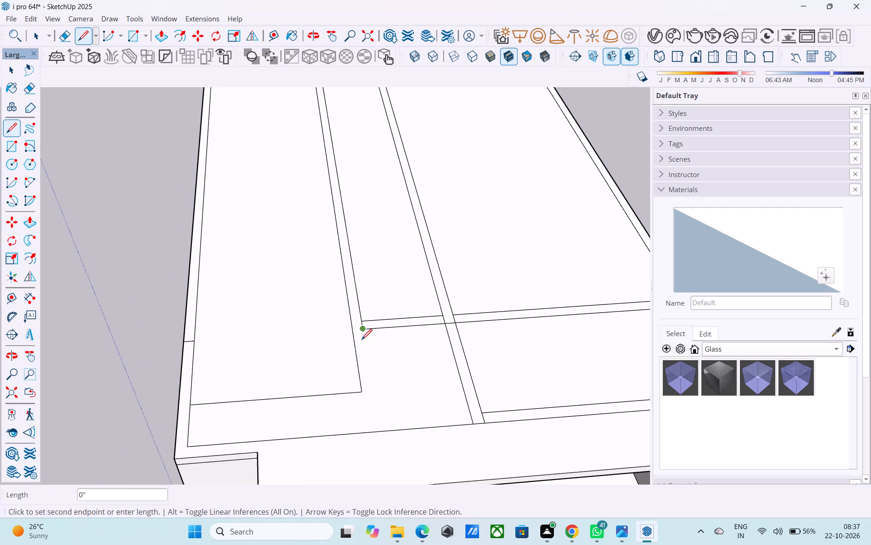
{"action": "left_click", "coordinate": [372, 391]}
{"action": "left_click", "coordinate": [365, 392]}
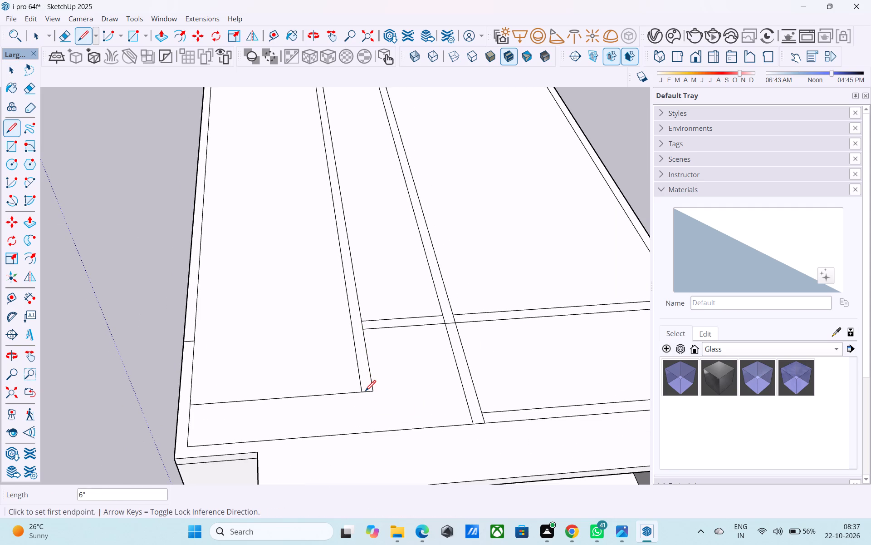
{"action": "key", "text": "space"}
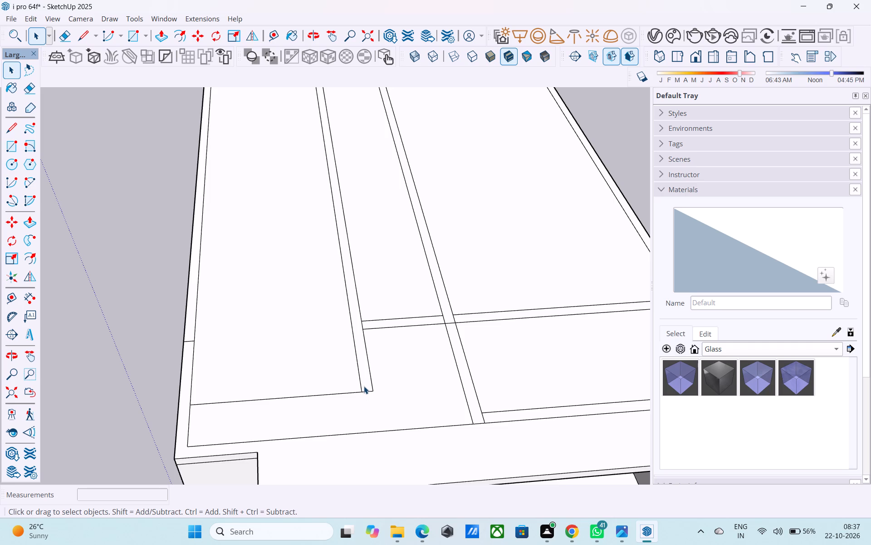
Copy the left room's front line 6" inward to mark the front wall's thickness.
{"action": "scroll", "coordinate": [364, 386], "scroll_direction": "down", "scroll_amount": 6}
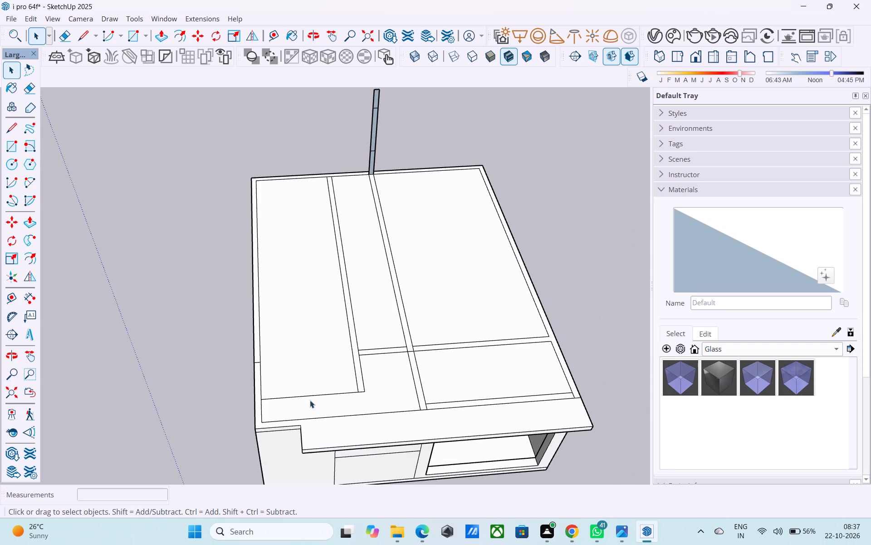
{"action": "scroll", "coordinate": [283, 396], "scroll_direction": "up", "scroll_amount": 5}
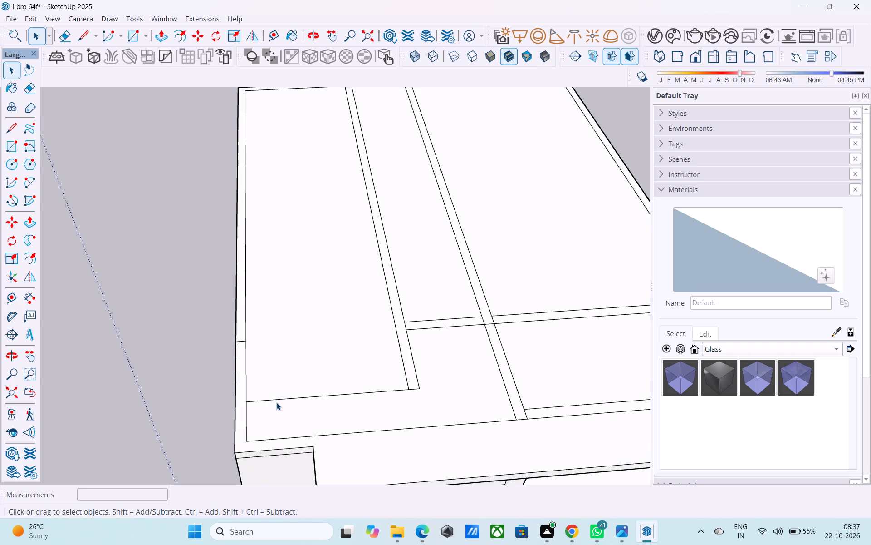
{"action": "left_click", "coordinate": [276, 402]}
{"action": "left_click", "coordinate": [274, 398]}
{"action": "left_click", "coordinate": [276, 399]}
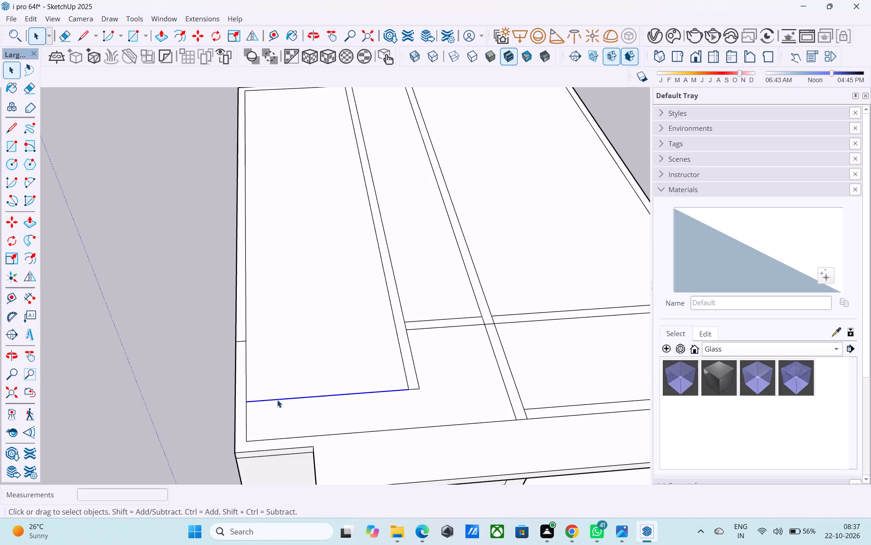
{"action": "key", "text": "m"}
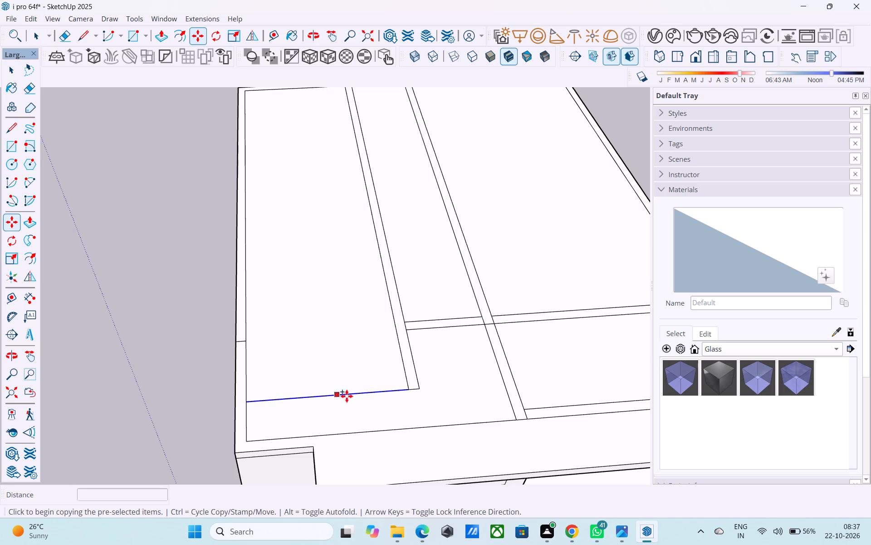
{"action": "left_click", "coordinate": [404, 387]}
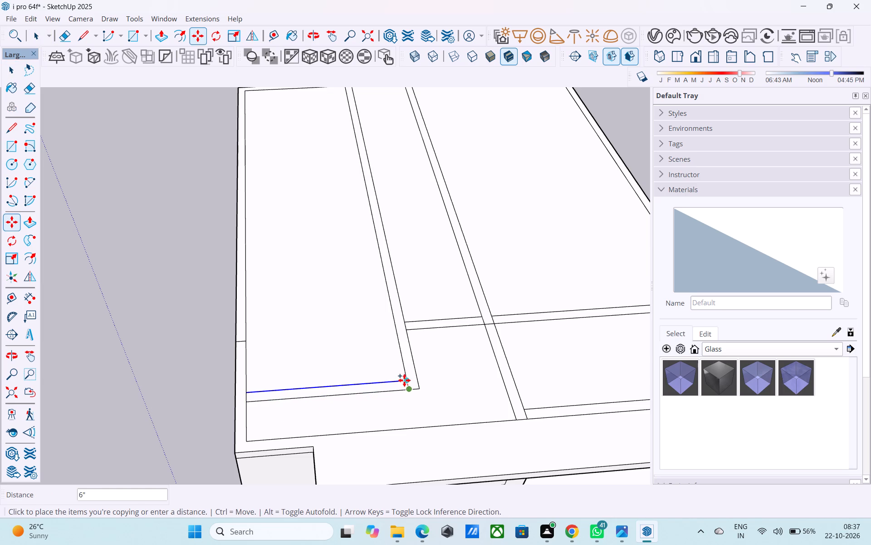
{"action": "left_click", "coordinate": [404, 380]}
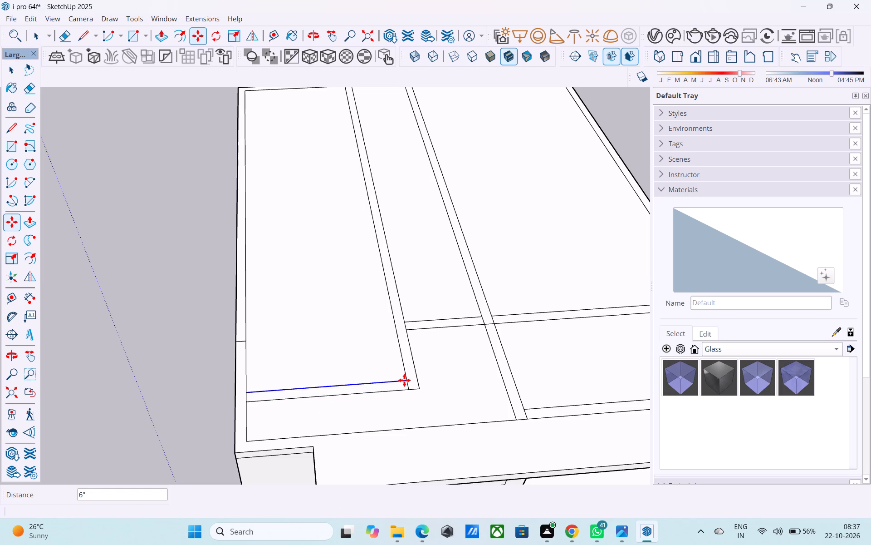
Erase the short line crossing the new front wall strip where it meets the partition.
{"action": "key", "text": "e"}
{"action": "scroll", "coordinate": [406, 383], "scroll_direction": "down", "scroll_amount": 1}
{"action": "scroll", "coordinate": [406, 383], "scroll_direction": "up", "scroll_amount": 4}
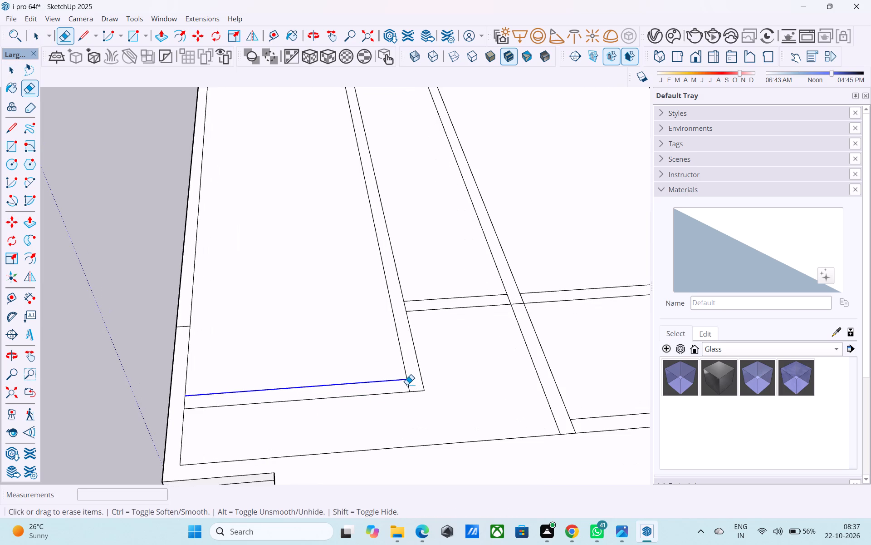
{"action": "left_click", "coordinate": [408, 385]}
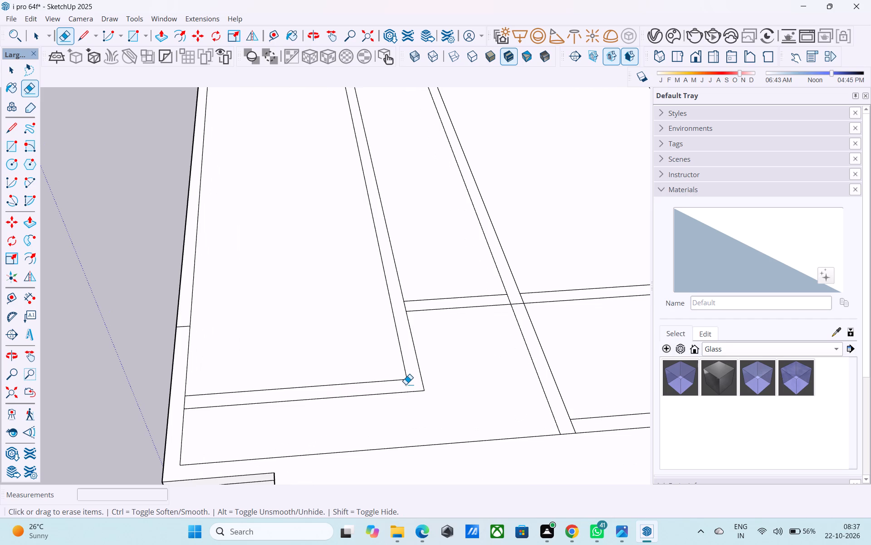
Erase the stray short line crossing the left wall strip behind the new front wall.
{"action": "scroll", "coordinate": [405, 384], "scroll_direction": "down", "scroll_amount": 7}
{"action": "scroll", "coordinate": [257, 420], "scroll_direction": "down", "scroll_amount": 5}
{"action": "scroll", "coordinate": [270, 415], "scroll_direction": "up", "scroll_amount": 5}
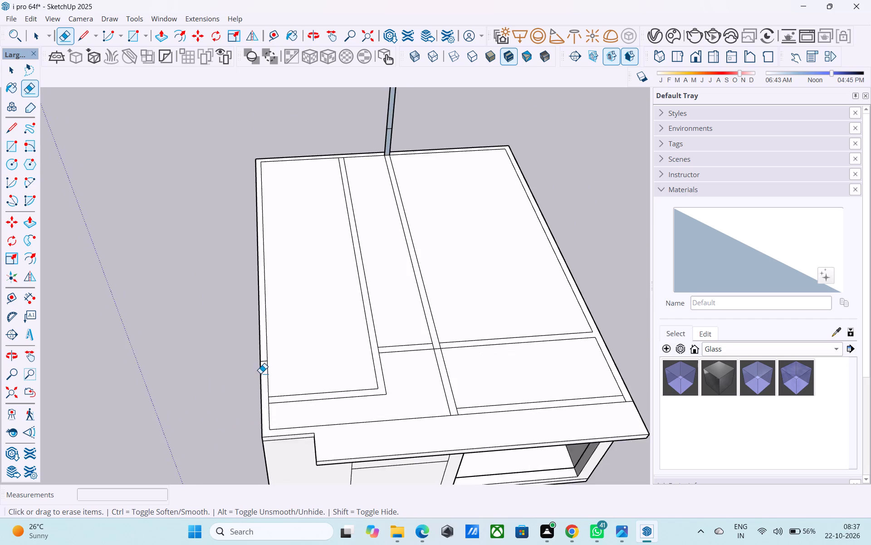
{"action": "scroll", "coordinate": [260, 373], "scroll_direction": "up", "scroll_amount": 12}
{"action": "left_click", "coordinate": [264, 340]}
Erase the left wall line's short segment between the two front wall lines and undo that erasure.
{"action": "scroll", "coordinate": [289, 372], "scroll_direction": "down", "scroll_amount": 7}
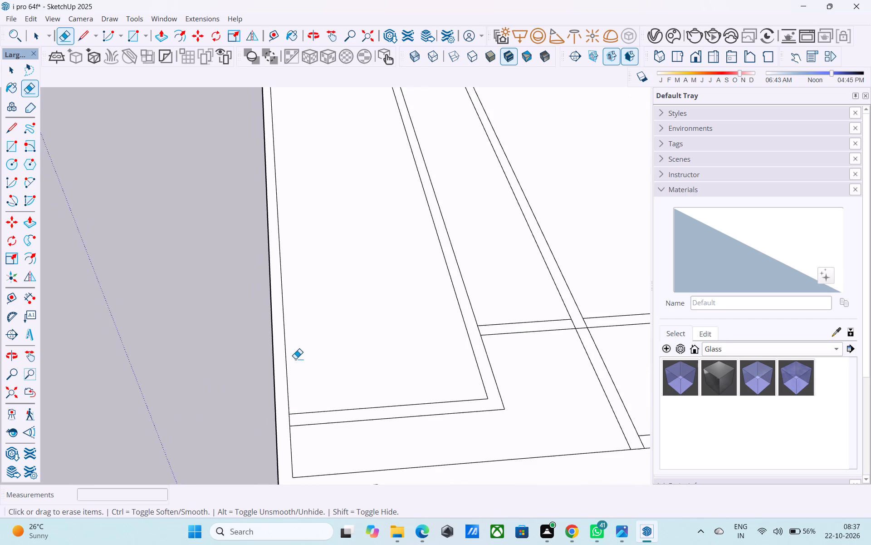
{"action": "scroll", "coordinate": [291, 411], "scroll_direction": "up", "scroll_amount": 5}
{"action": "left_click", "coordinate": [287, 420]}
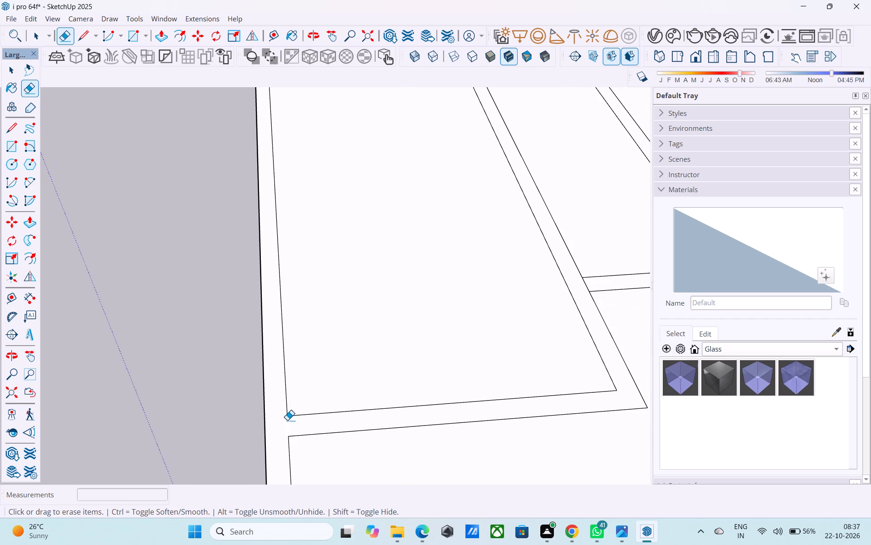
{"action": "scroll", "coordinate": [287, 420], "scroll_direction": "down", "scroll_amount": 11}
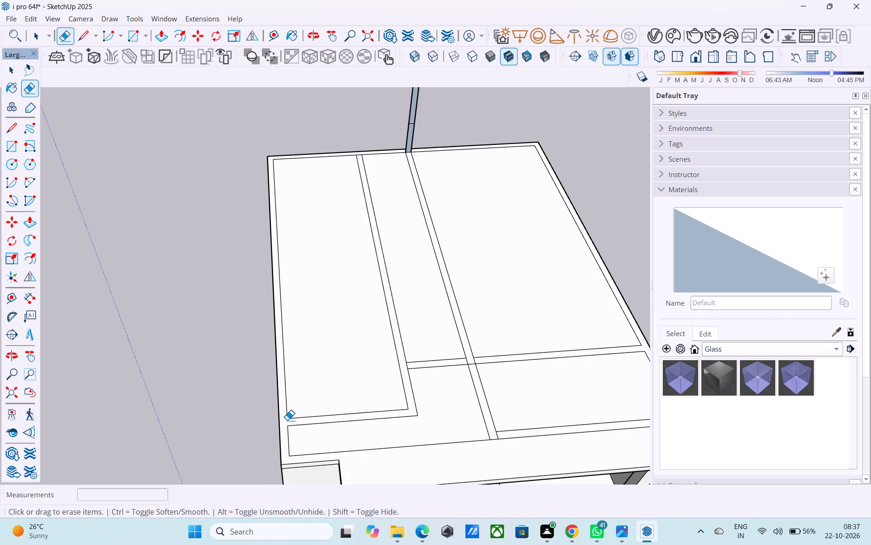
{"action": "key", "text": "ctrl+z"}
Examine the slab's wall outlines and front overhang from above and from an oblique front-left angle.
{"action": "scroll", "coordinate": [287, 420], "scroll_direction": "up", "scroll_amount": 5}
{"action": "scroll", "coordinate": [286, 416], "scroll_direction": "down", "scroll_amount": 11}
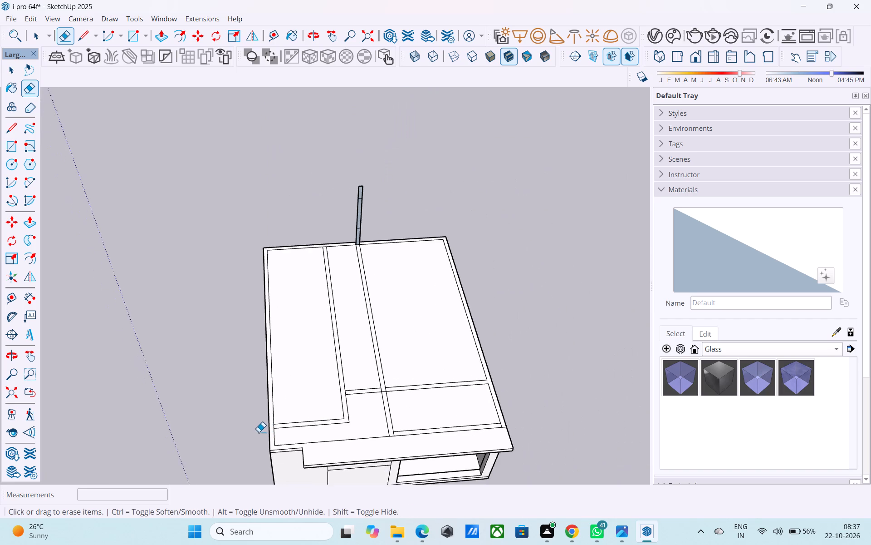
{"action": "scroll", "coordinate": [259, 432], "scroll_direction": "down", "scroll_amount": 1}
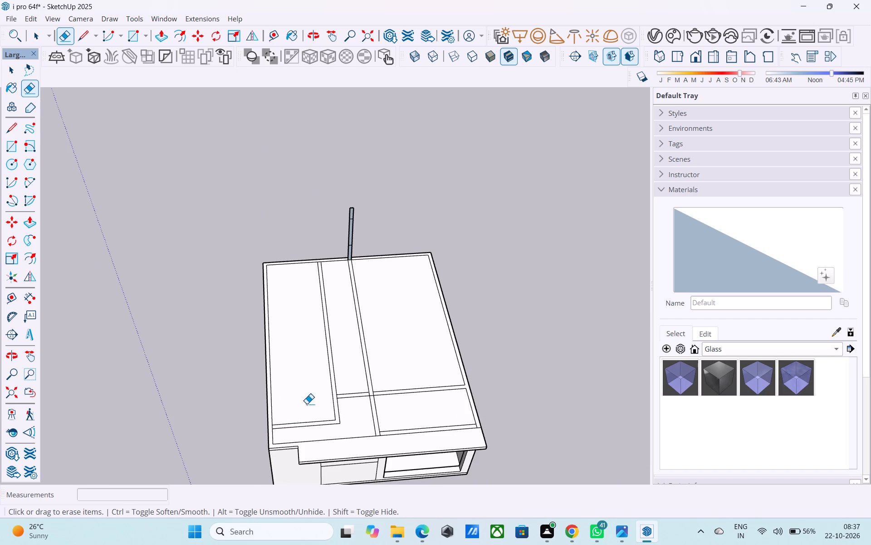
{"action": "scroll", "coordinate": [314, 391], "scroll_direction": "down", "scroll_amount": 6}
{"action": "middle_click_drag", "start_coordinate": [315, 396], "coordinate": [411, 351]}
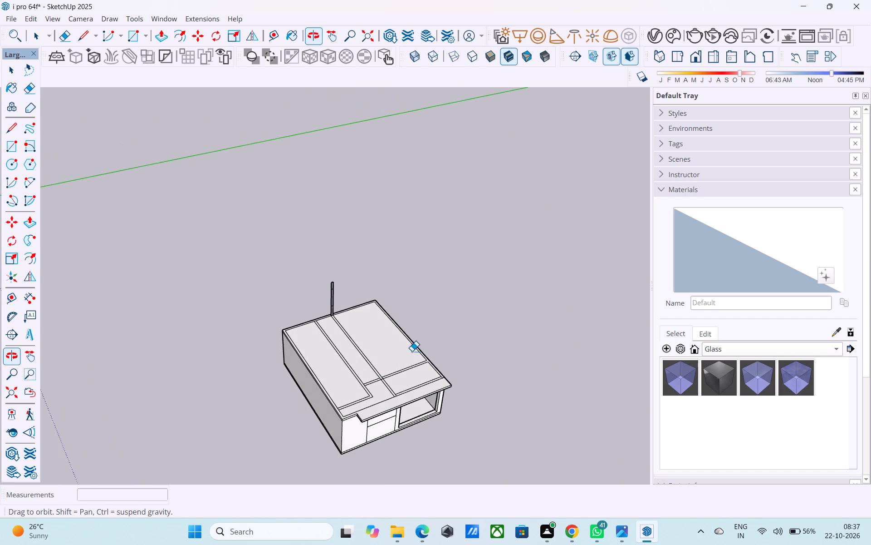
{"action": "scroll", "coordinate": [377, 405], "scroll_direction": "up", "scroll_amount": 6}
{"action": "key", "text": "space"}
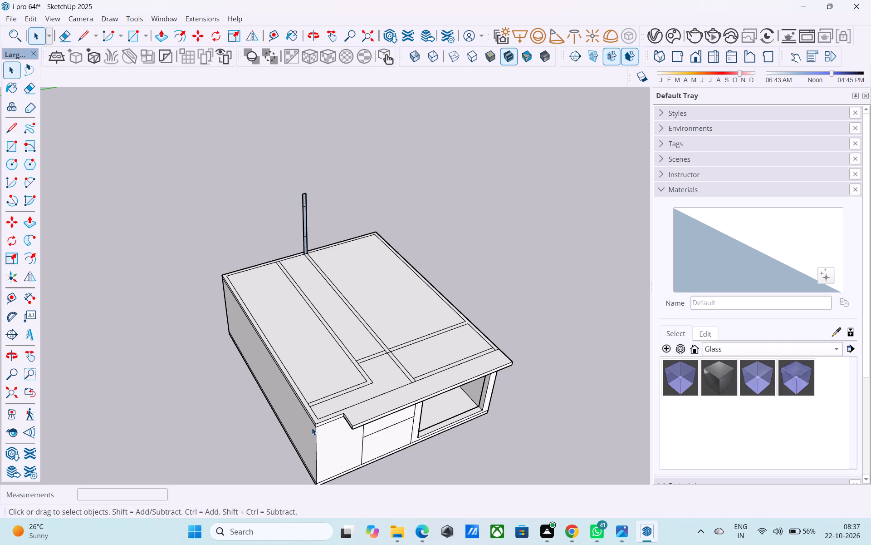
{"action": "middle_click_drag", "start_coordinate": [308, 426], "coordinate": [326, 405]}
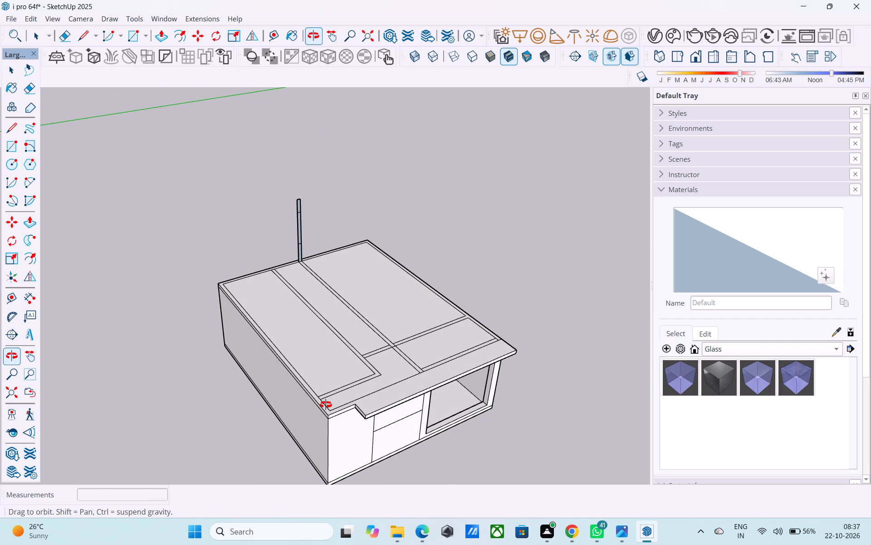
Push/Pull the front overhang's stepped end face 3' 4 1/2" outward, flush with the house's left side.
{"action": "middle_click_drag", "start_coordinate": [326, 405], "coordinate": [345, 398]}
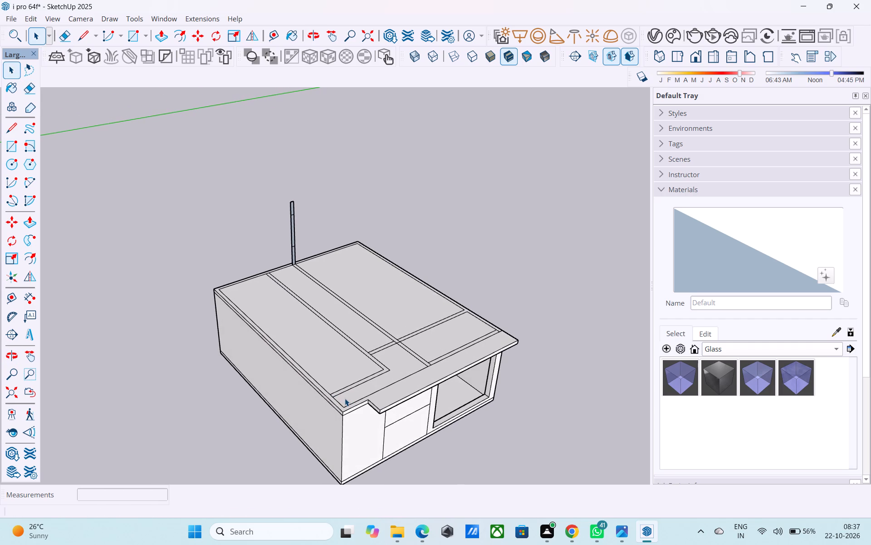
{"action": "scroll", "coordinate": [322, 373], "scroll_direction": "up", "scroll_amount": 1}
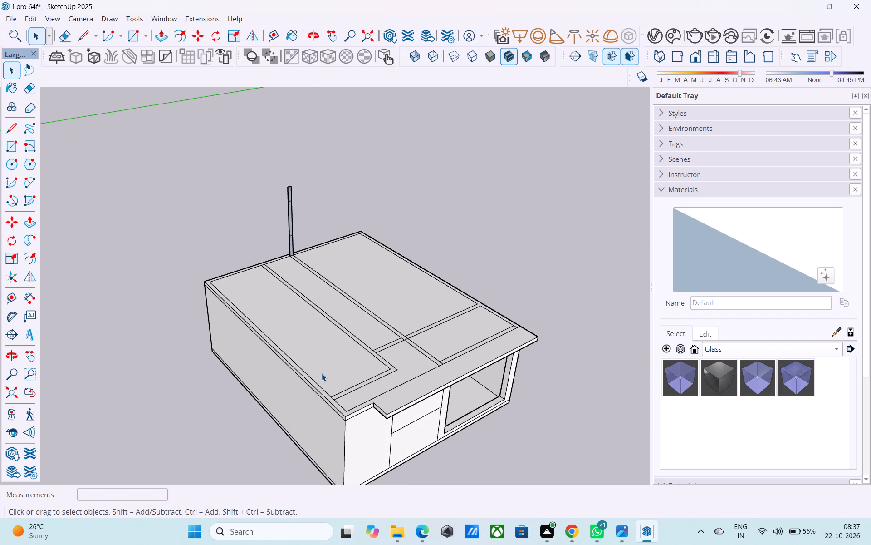
{"action": "scroll", "coordinate": [357, 414], "scroll_direction": "up", "scroll_amount": 9}
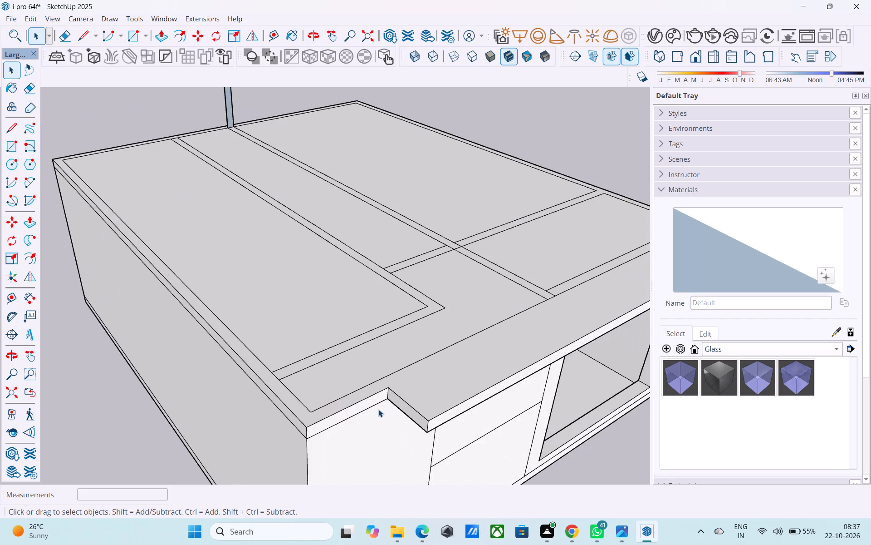
{"action": "scroll", "coordinate": [378, 409], "scroll_direction": "up", "scroll_amount": 6}
{"action": "left_click", "coordinate": [403, 405]}
{"action": "key", "text": "p"}
{"action": "left_click", "coordinate": [403, 405]}
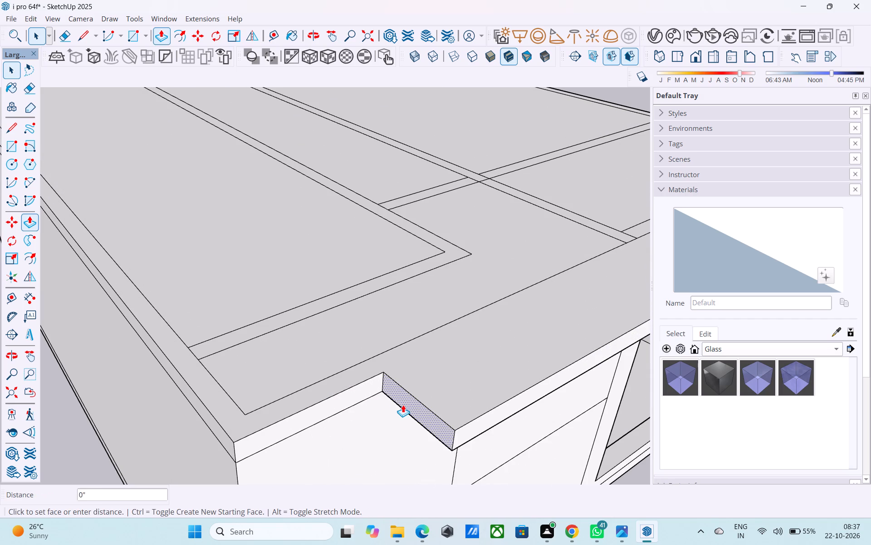
{"action": "left_click", "coordinate": [214, 405]}
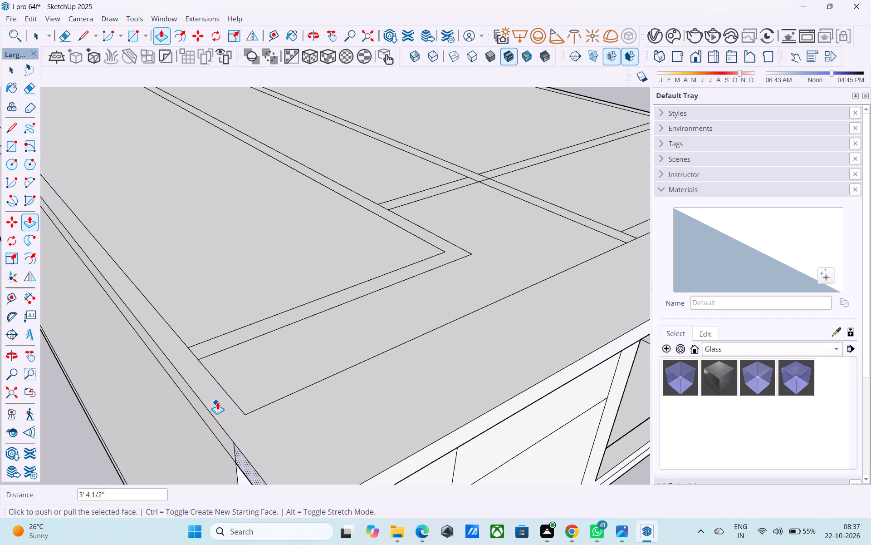
{"action": "key", "text": "space"}
Erase the vertical seam on the slab's left edge where the extended overhang meets the original slab.
{"action": "scroll", "coordinate": [225, 433], "scroll_direction": "down", "scroll_amount": 3}
{"action": "middle_click_drag", "start_coordinate": [225, 433], "coordinate": [243, 416]}
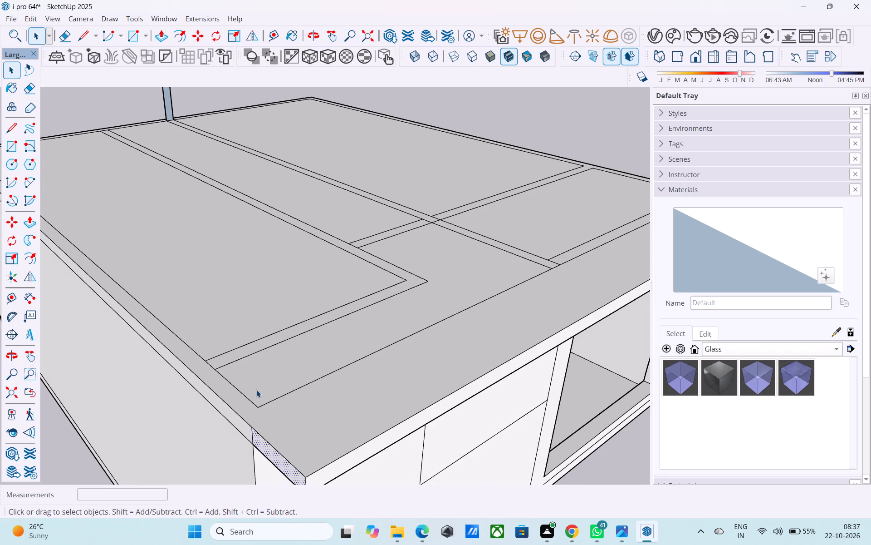
{"action": "scroll", "coordinate": [256, 390], "scroll_direction": "up", "scroll_amount": 1}
{"action": "key", "text": "e"}
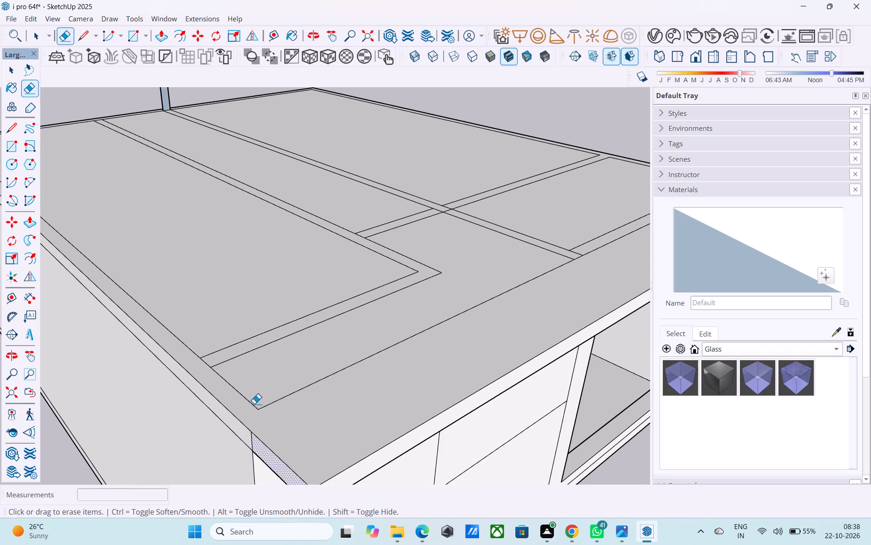
{"action": "middle_click_drag", "start_coordinate": [254, 406], "coordinate": [268, 380]}
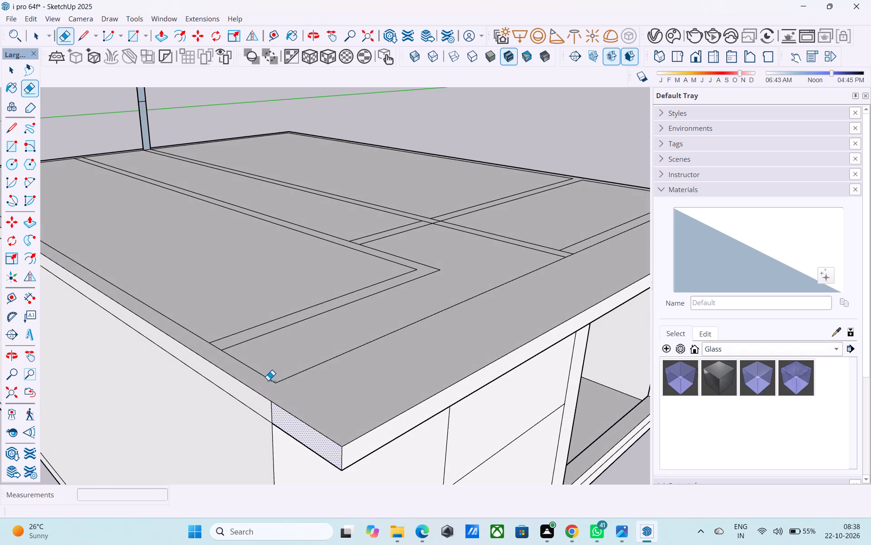
{"action": "scroll", "coordinate": [261, 410], "scroll_direction": "up", "scroll_amount": 6}
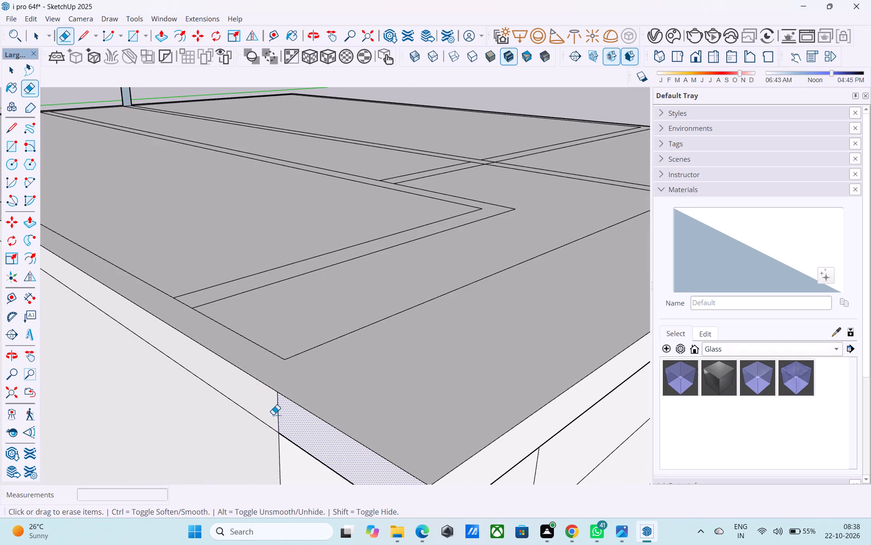
{"action": "left_click_drag", "start_coordinate": [279, 415], "coordinate": [275, 411]}
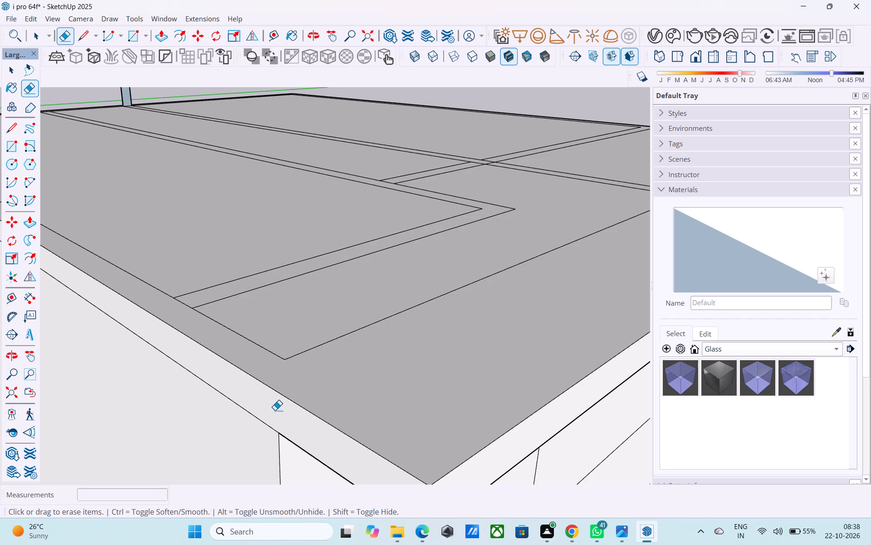
{"action": "key", "text": "space"}
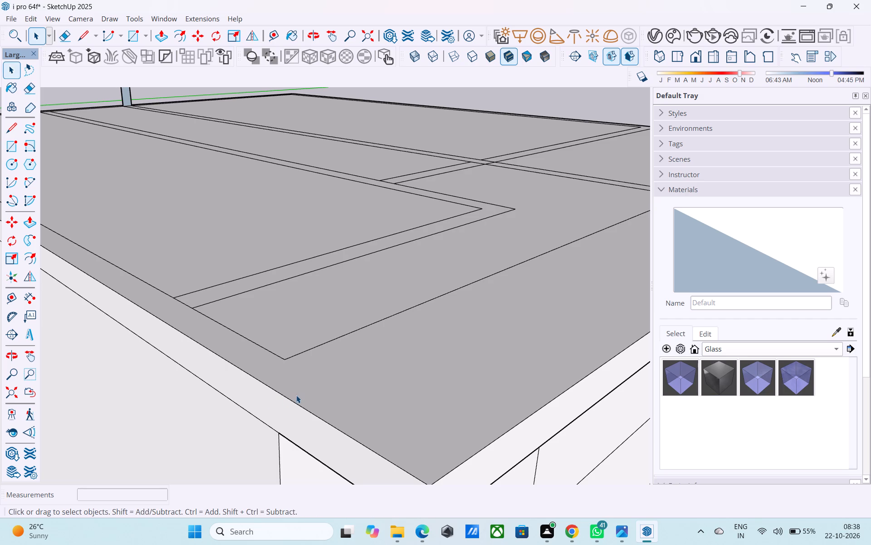
Examine the full-width front overhang and the slab's wall outlines from the front, the right side and above.
{"action": "scroll", "coordinate": [301, 391], "scroll_direction": "down", "scroll_amount": 12}
{"action": "middle_click_drag", "start_coordinate": [435, 396], "coordinate": [190, 367]}
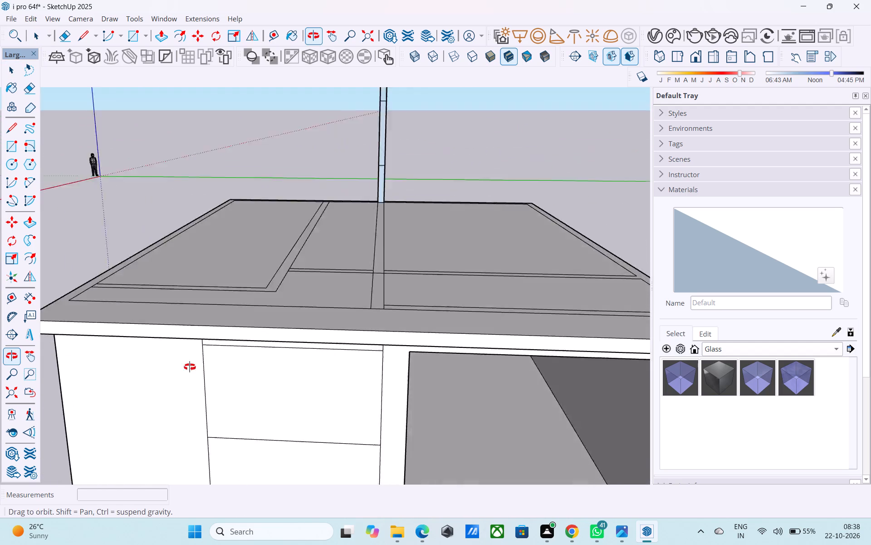
{"action": "middle_click_drag", "start_coordinate": [190, 367], "coordinate": [137, 362]}
{"action": "middle_click_drag", "start_coordinate": [359, 354], "coordinate": [273, 340]}
{"action": "scroll", "coordinate": [273, 340], "scroll_direction": "down", "scroll_amount": 3}
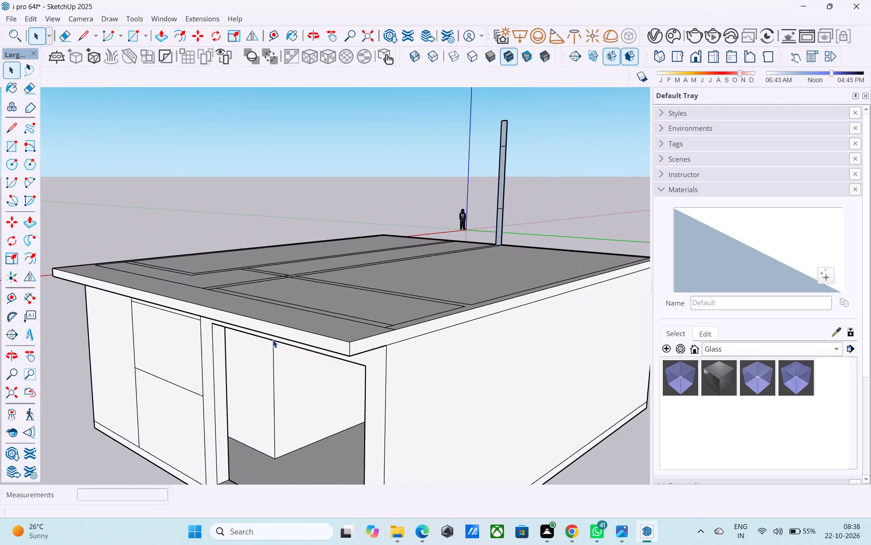
{"action": "middle_click_drag", "start_coordinate": [289, 348], "coordinate": [465, 445]}
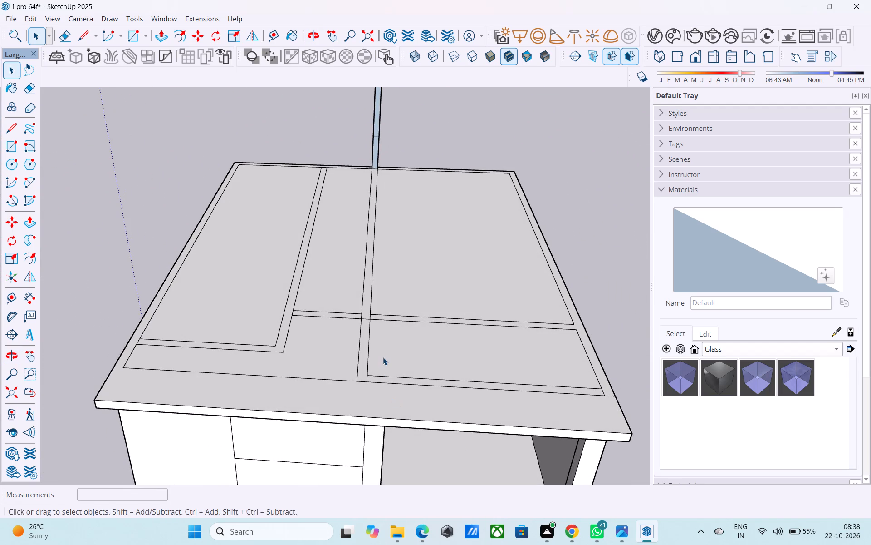
{"action": "scroll", "coordinate": [384, 356], "scroll_direction": "down", "scroll_amount": 1}
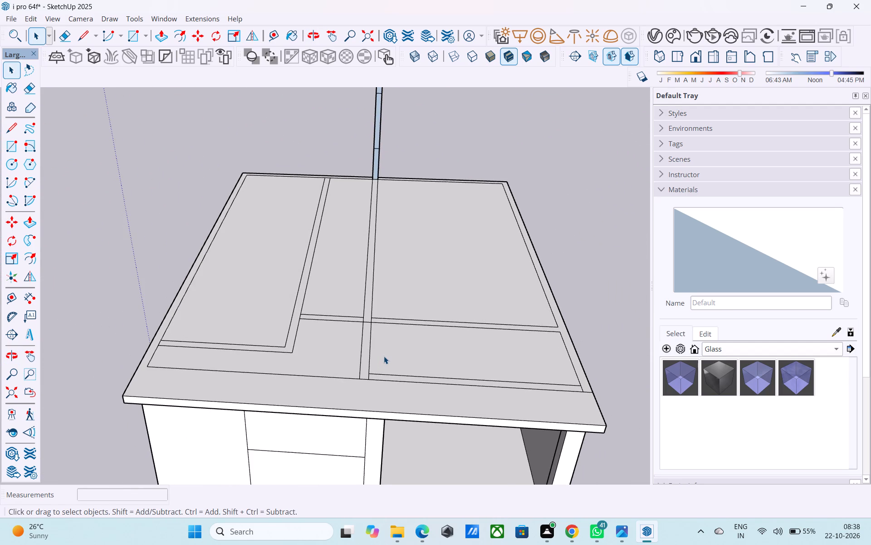
{"action": "scroll", "coordinate": [384, 356], "scroll_direction": "down", "scroll_amount": 1}
{"action": "middle_click_drag", "start_coordinate": [384, 356], "coordinate": [388, 379]}
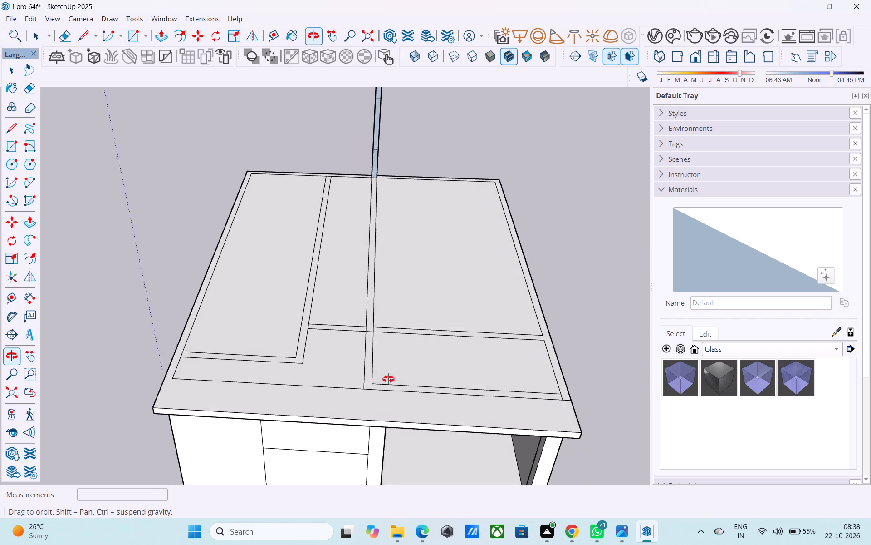
{"action": "middle_click_drag", "start_coordinate": [388, 379], "coordinate": [396, 411]}
{"action": "middle_click_drag", "start_coordinate": [340, 370], "coordinate": [343, 383]}
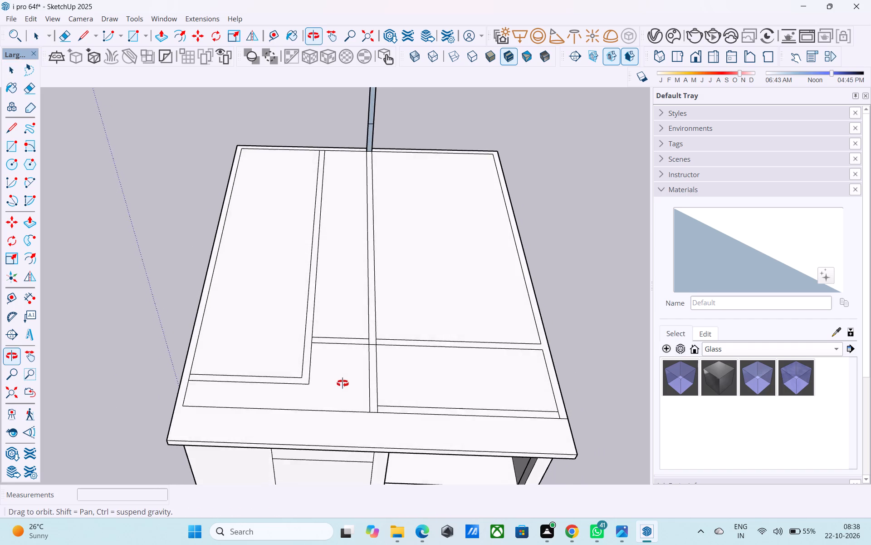
{"action": "middle_click_drag", "start_coordinate": [343, 383], "coordinate": [357, 431]}
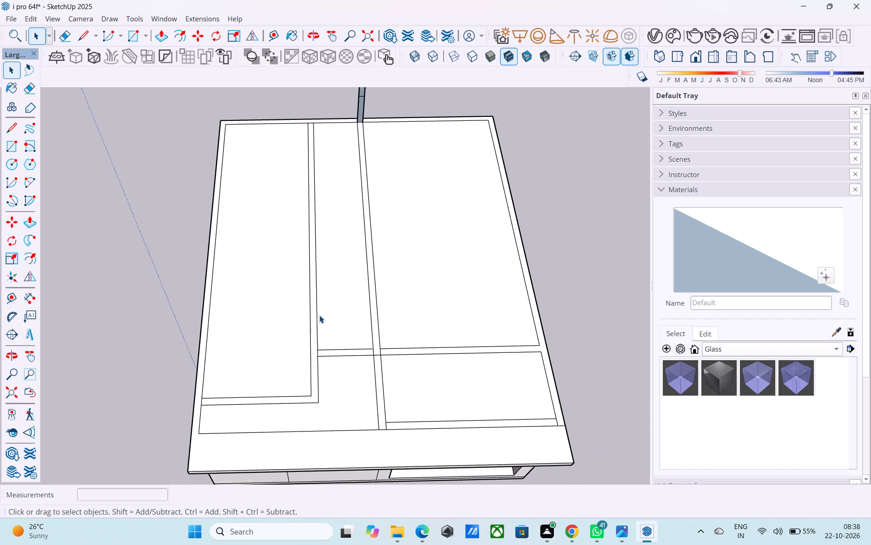
Draw a 5' line from the left room's inner wall line, 1' 6" behind its front corner, across to the central partition's far line.
{"action": "scroll", "coordinate": [319, 313], "scroll_direction": "up", "scroll_amount": 3}
{"action": "scroll", "coordinate": [320, 321], "scroll_direction": "down", "scroll_amount": 3}
{"action": "scroll", "coordinate": [320, 398], "scroll_direction": "up", "scroll_amount": 4}
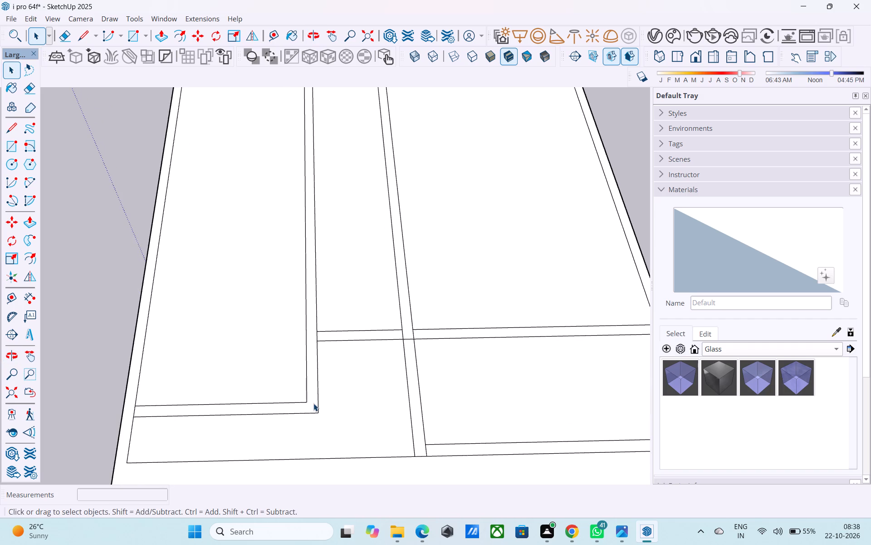
{"action": "scroll", "coordinate": [313, 403], "scroll_direction": "up", "scroll_amount": 4}
{"action": "key", "text": "l"}
{"action": "left_click", "coordinate": [306, 400]}
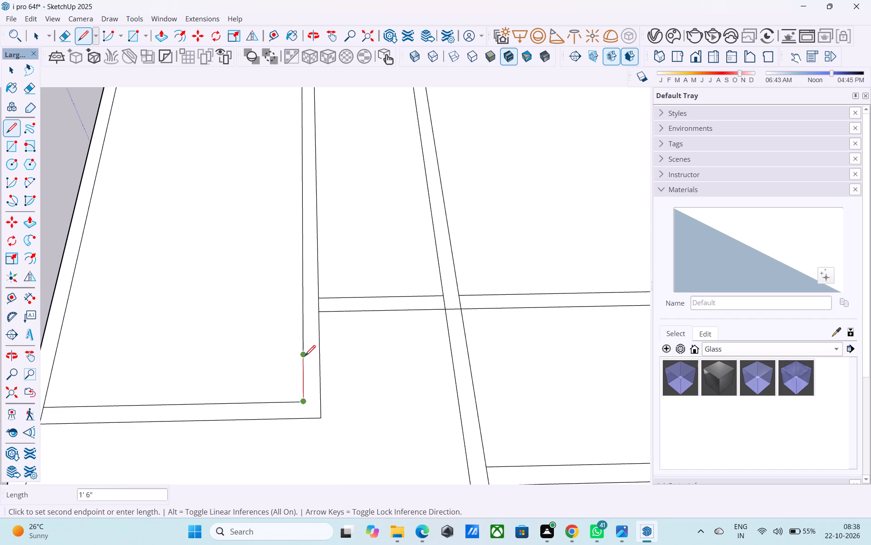
{"action": "left_click", "coordinate": [305, 357]}
{"action": "left_click", "coordinate": [303, 356]}
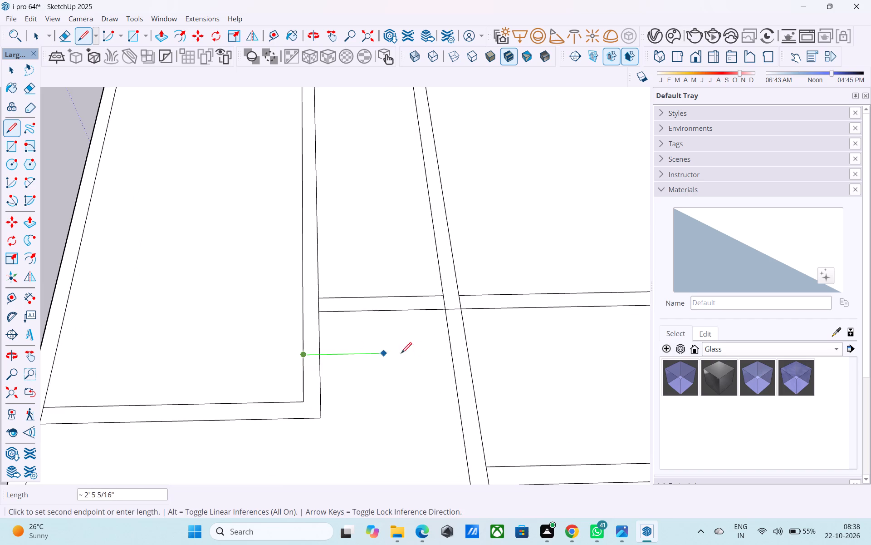
{"action": "left_click", "coordinate": [469, 353]}
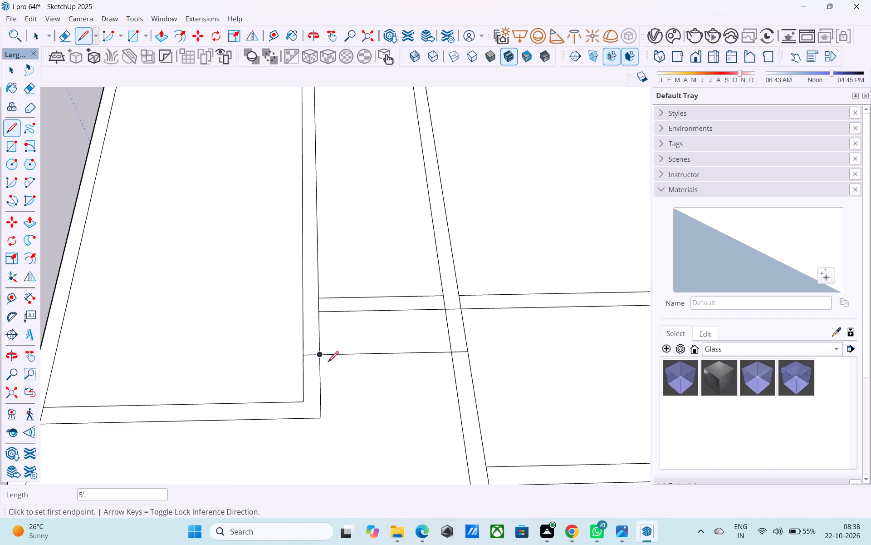
Copy the new cross line's segment between the two partitions 6" toward the rear of the house.
{"action": "key", "text": "space"}
{"action": "left_click", "coordinate": [327, 356]}
{"action": "key", "text": "m"}
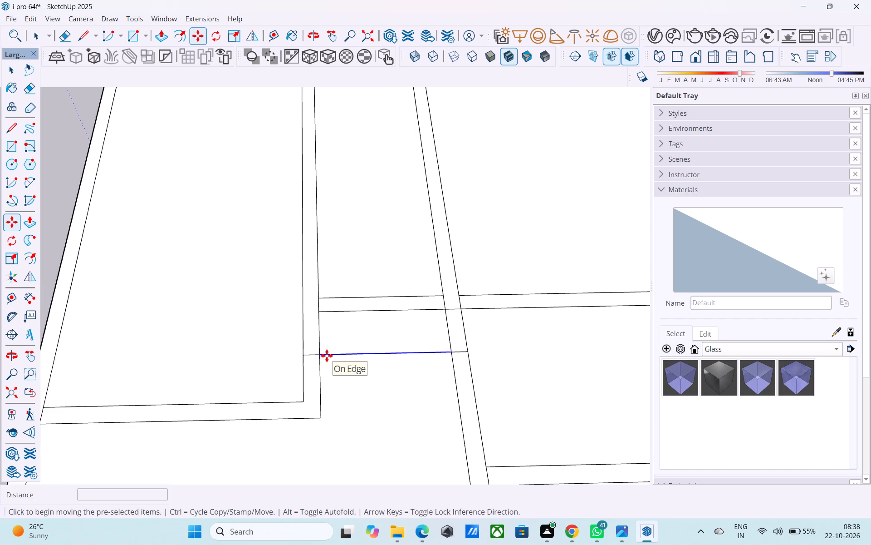
{"action": "left_click", "coordinate": [322, 356]}
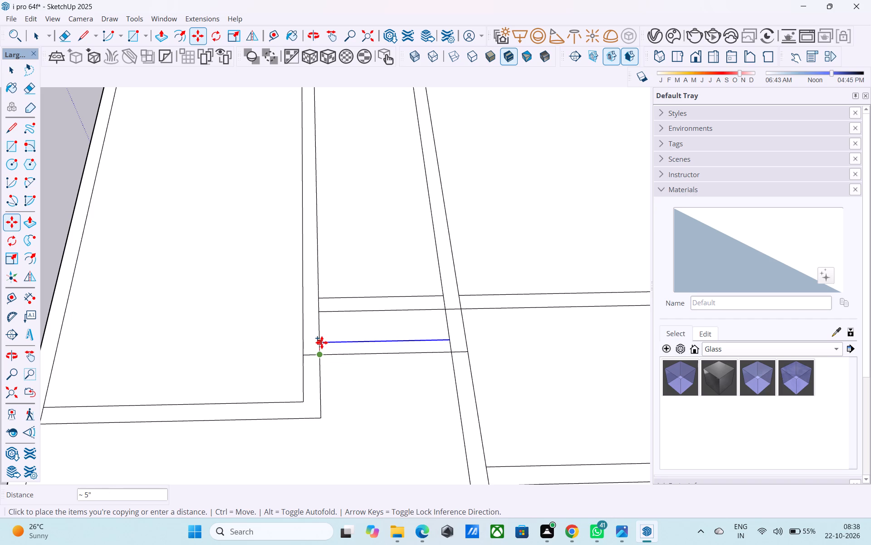
{"action": "type", "text": "6'"}
{"action": "key", "text": "Return"}
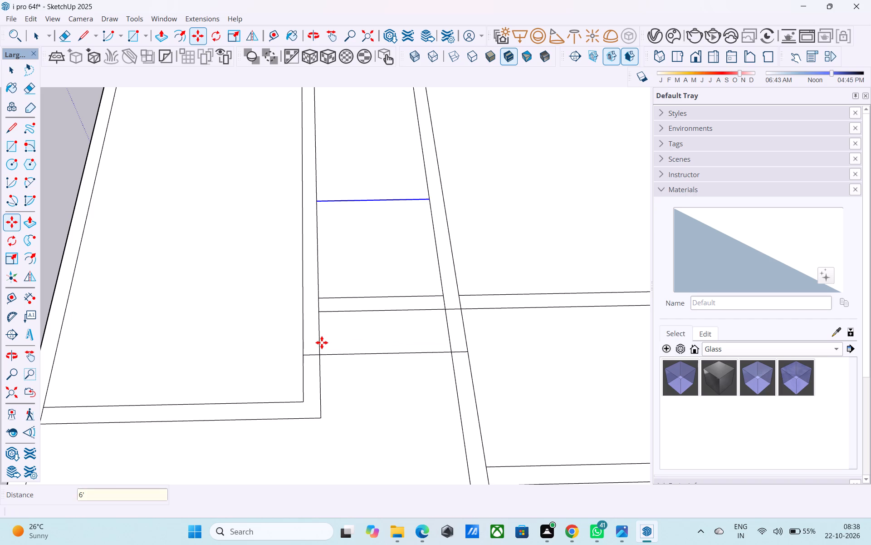
{"action": "type", "text": "6\""}
{"action": "key", "text": "Return"}
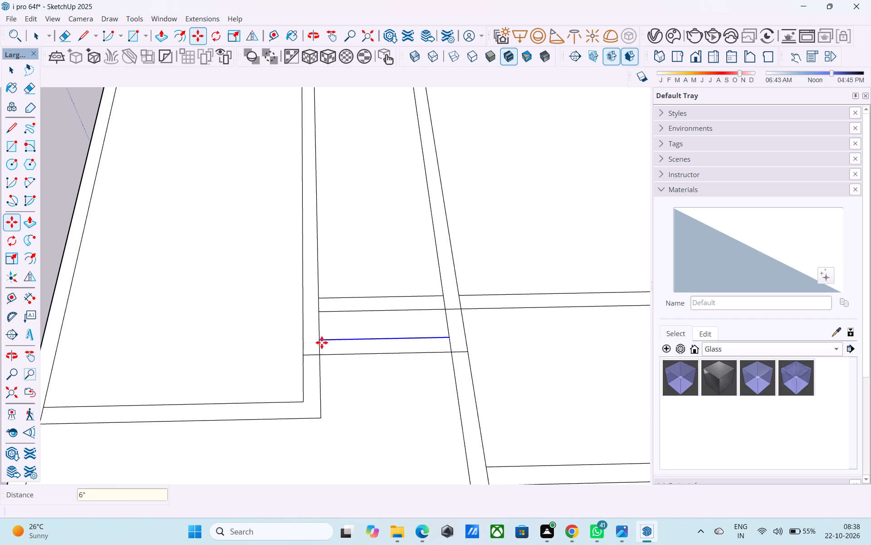
{"action": "key", "text": "space"}
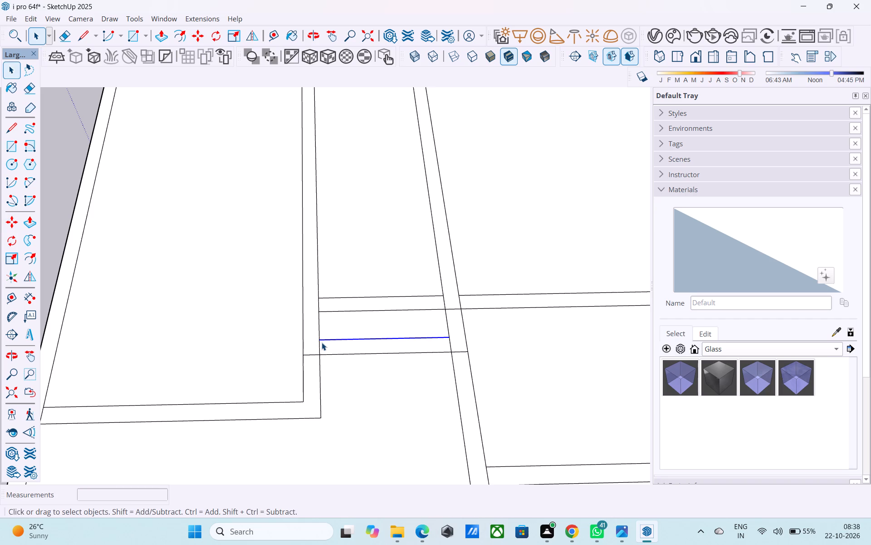
Examine the slab's wall outlines around the new cross wall strip from above and from the front.
{"action": "scroll", "coordinate": [338, 352], "scroll_direction": "down", "scroll_amount": 1}
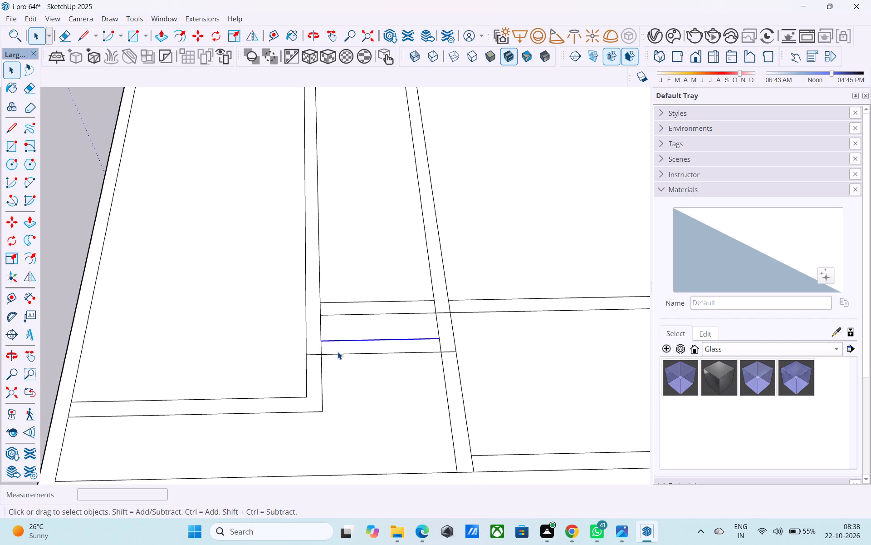
{"action": "scroll", "coordinate": [338, 352], "scroll_direction": "down", "scroll_amount": 1}
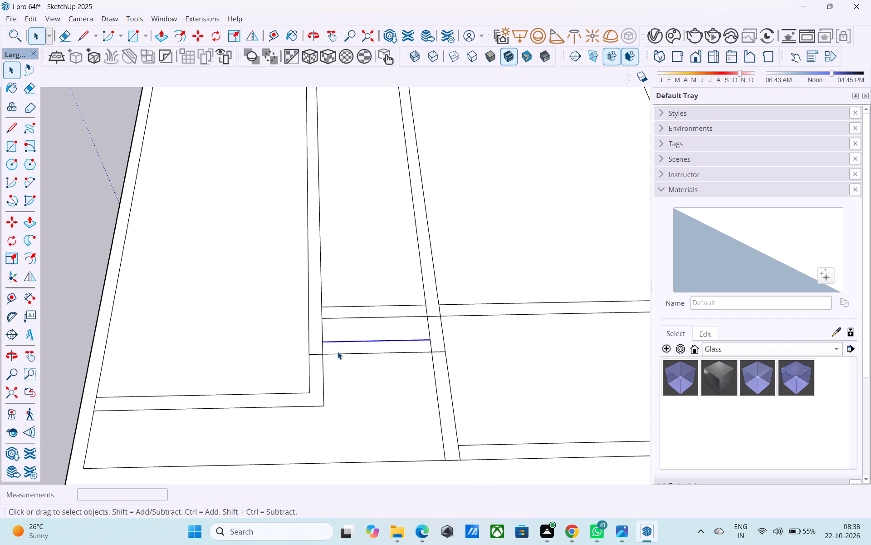
{"action": "scroll", "coordinate": [357, 350], "scroll_direction": "down", "scroll_amount": 2}
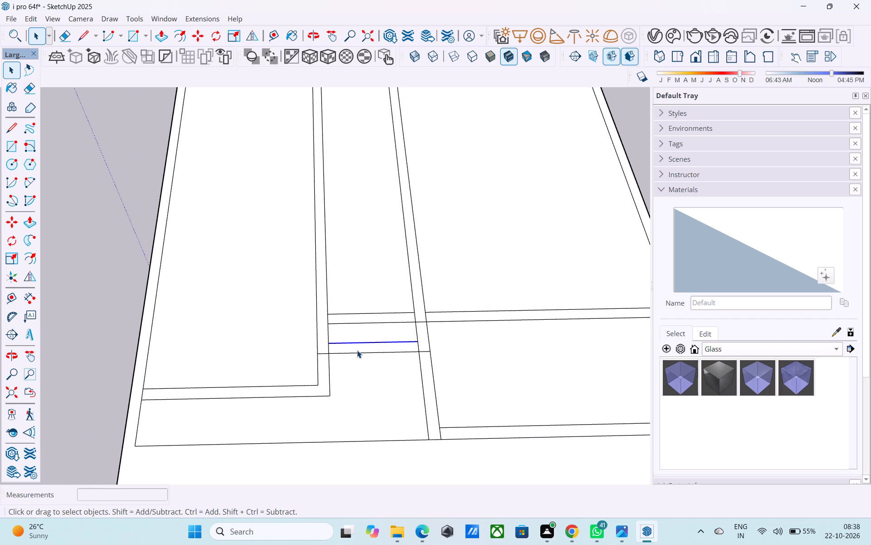
{"action": "scroll", "coordinate": [357, 350], "scroll_direction": "down", "scroll_amount": 2}
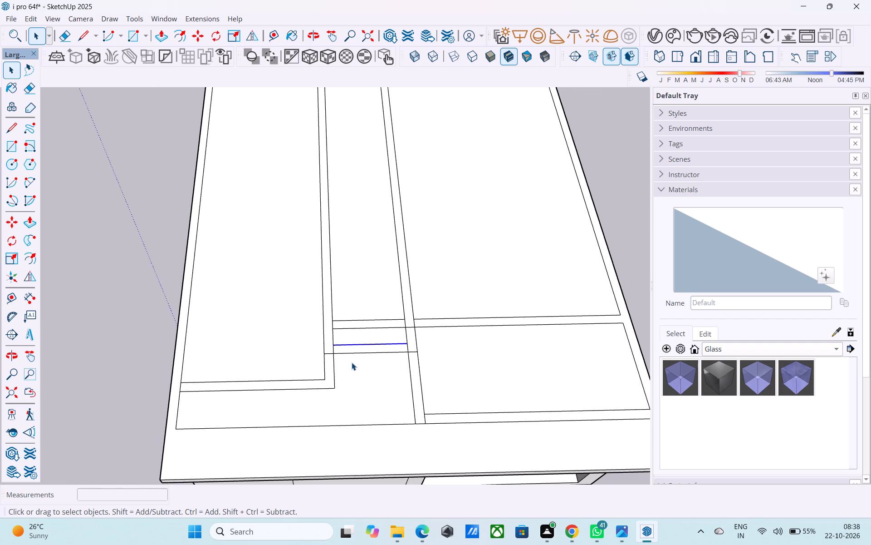
{"action": "middle_click_drag", "start_coordinate": [317, 401], "coordinate": [308, 372]}
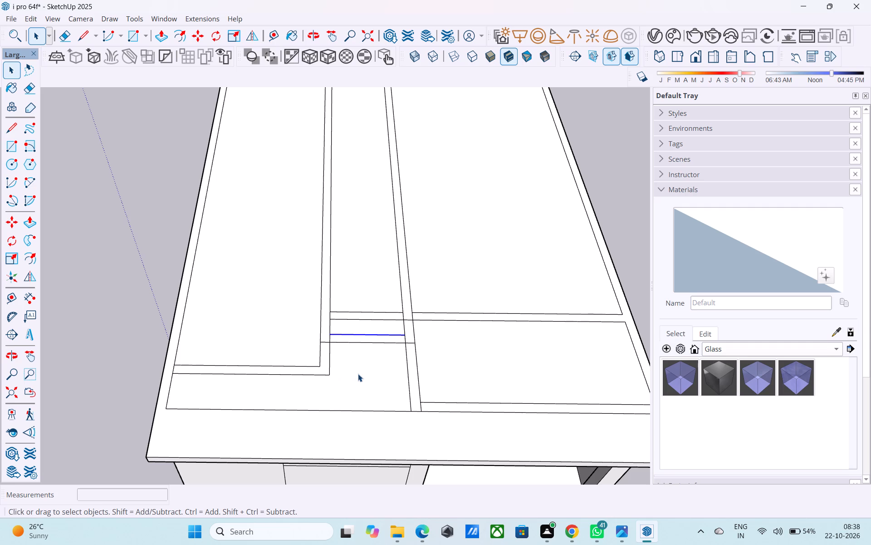
{"action": "scroll", "coordinate": [367, 370], "scroll_direction": "down", "scroll_amount": 3}
{"action": "middle_click_drag", "start_coordinate": [364, 377], "coordinate": [362, 367]}
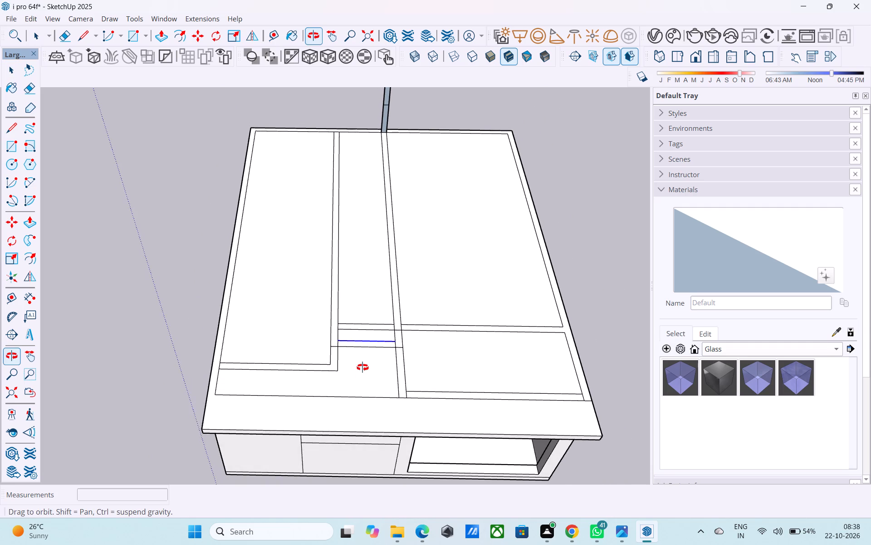
{"action": "middle_click_drag", "start_coordinate": [362, 367], "coordinate": [358, 347]}
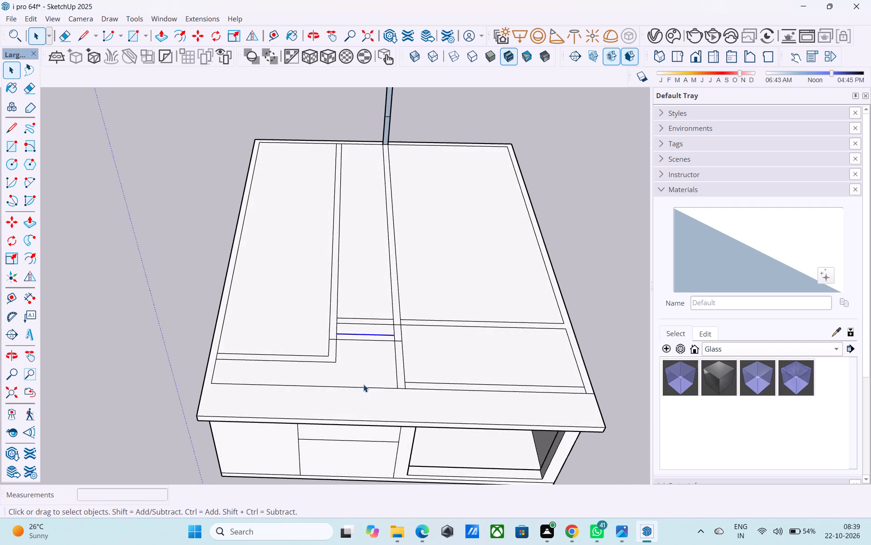
{"action": "scroll", "coordinate": [363, 385], "scroll_direction": "down", "scroll_amount": 1}
{"action": "scroll", "coordinate": [390, 424], "scroll_direction": "down", "scroll_amount": 2}
{"action": "middle_click_drag", "start_coordinate": [390, 424], "coordinate": [383, 381]}
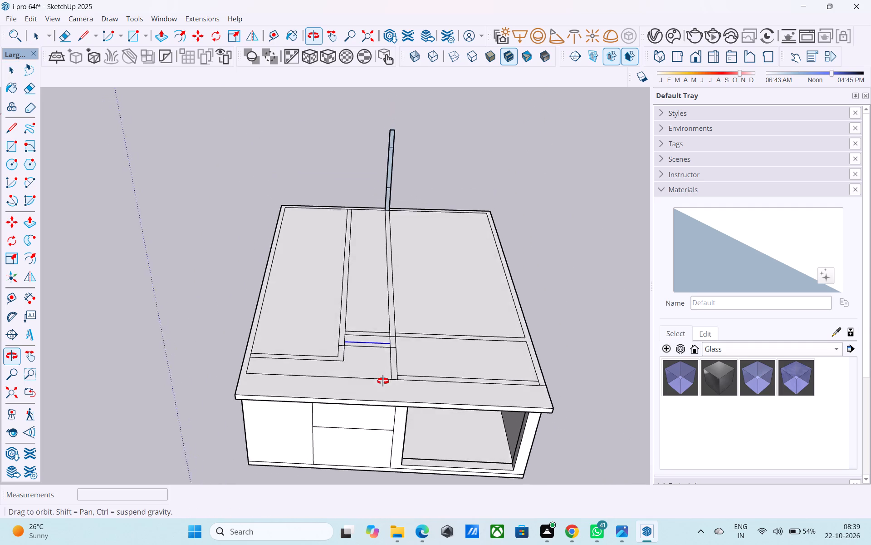
Erase the tall thin upright standing at the rear end of the central partition outline.
{"action": "middle_click_drag", "start_coordinate": [383, 381], "coordinate": [387, 346]}
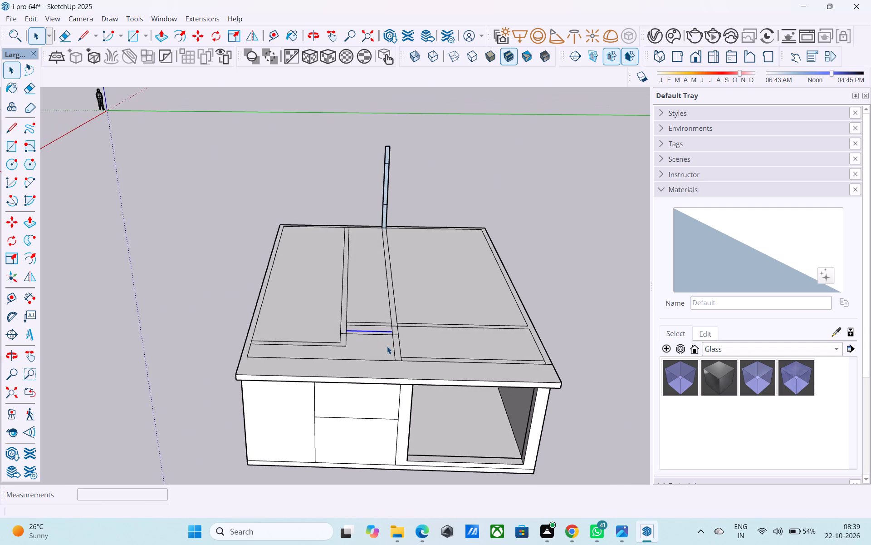
{"action": "scroll", "coordinate": [387, 346], "scroll_direction": "down", "scroll_amount": 2}
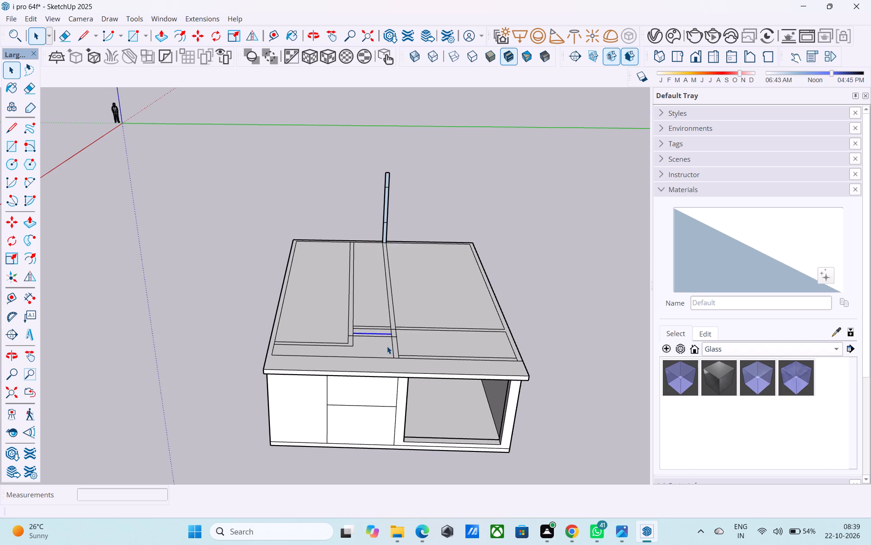
{"action": "scroll", "coordinate": [387, 346], "scroll_direction": "down", "scroll_amount": 1}
{"action": "middle_click_drag", "start_coordinate": [387, 349], "coordinate": [388, 278]}
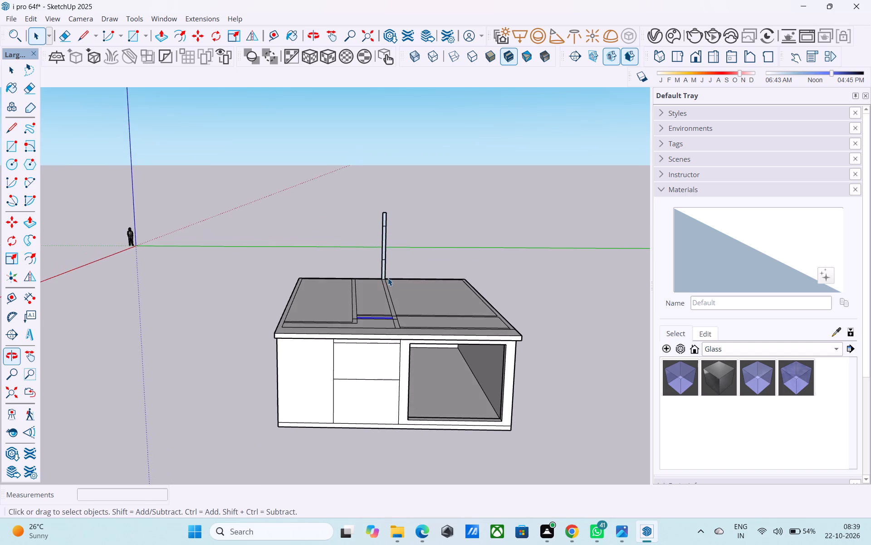
{"action": "scroll", "coordinate": [388, 278], "scroll_direction": "up", "scroll_amount": 4}
{"action": "key", "text": "e"}
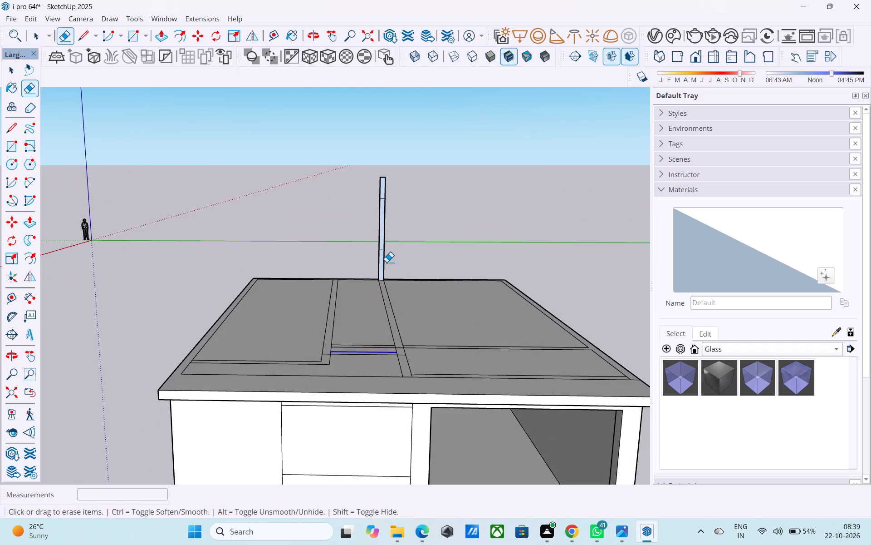
{"action": "left_click_drag", "start_coordinate": [387, 253], "coordinate": [378, 252]}
{"action": "left_click_drag", "start_coordinate": [386, 253], "coordinate": [378, 246]}
{"action": "left_click_drag", "start_coordinate": [387, 198], "coordinate": [379, 196]}
{"action": "left_click_drag", "start_coordinate": [381, 183], "coordinate": [384, 178]}
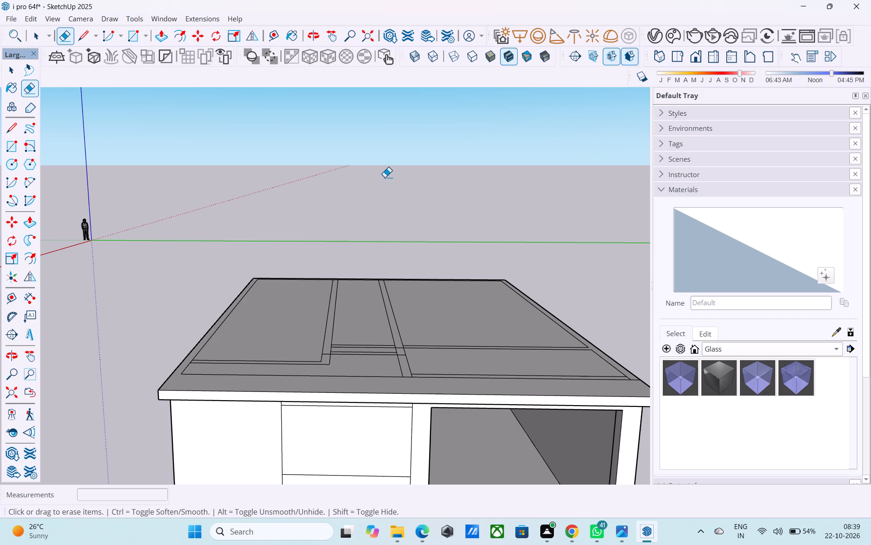
{"action": "key", "text": "space"}
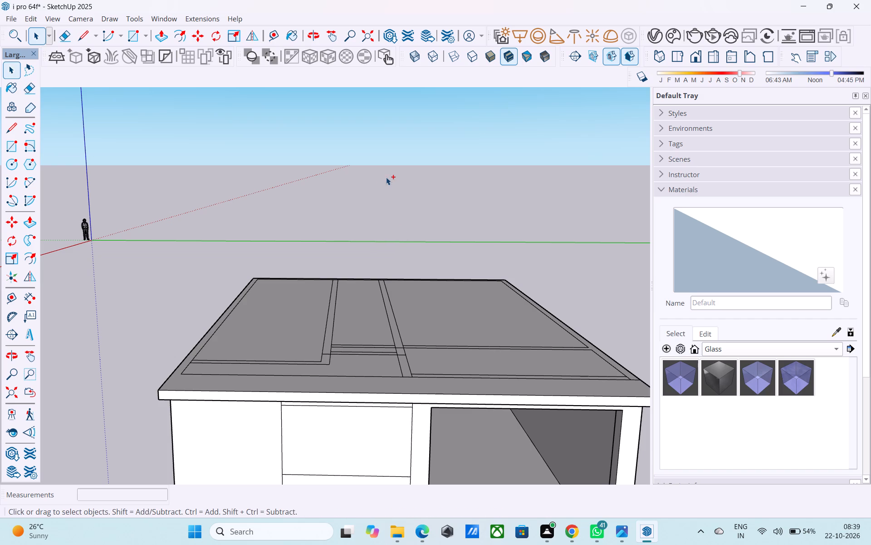
Save the model.
{"action": "key", "text": "ctrl+s"}
{"action": "key", "text": "space"}
Erase the three short line segments that cut across the central partition's thickness at the front wall and cross walls.
{"action": "middle_click_drag", "start_coordinate": [387, 200], "coordinate": [386, 257]}
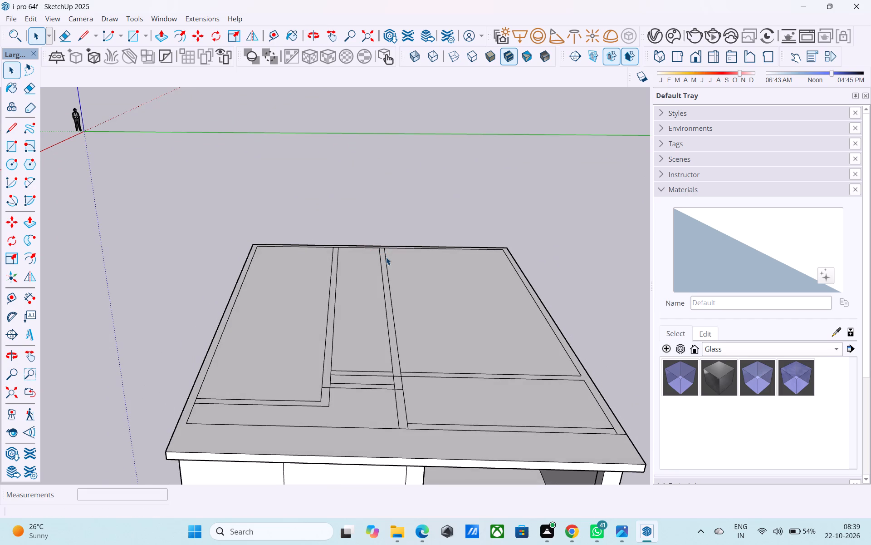
{"action": "scroll", "coordinate": [386, 257], "scroll_direction": "down", "scroll_amount": 1}
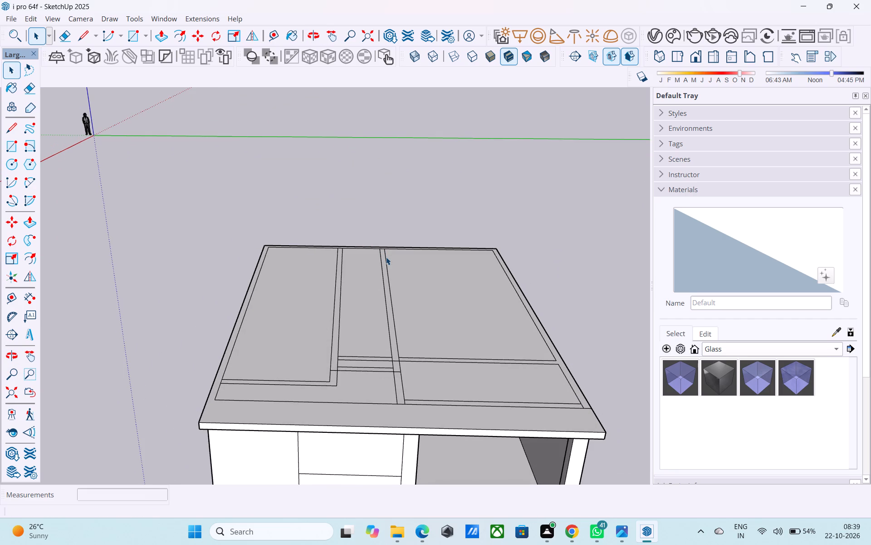
{"action": "middle_click_drag", "start_coordinate": [391, 280], "coordinate": [392, 293]}
{"action": "scroll", "coordinate": [382, 267], "scroll_direction": "down", "scroll_amount": 5}
{"action": "middle_click_drag", "start_coordinate": [348, 253], "coordinate": [355, 400]}
{"action": "scroll", "coordinate": [355, 372], "scroll_direction": "up", "scroll_amount": 4}
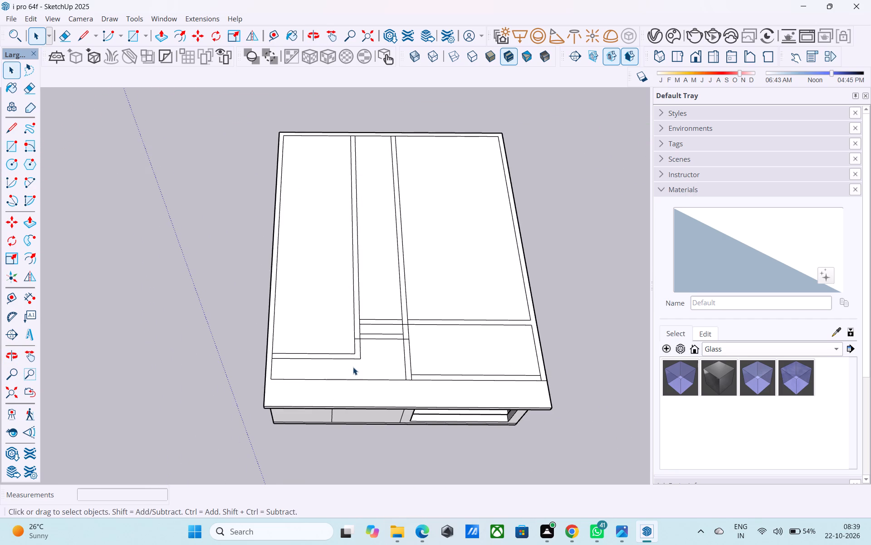
{"action": "scroll", "coordinate": [405, 377], "scroll_direction": "up", "scroll_amount": 16}
{"action": "key", "text": "e"}
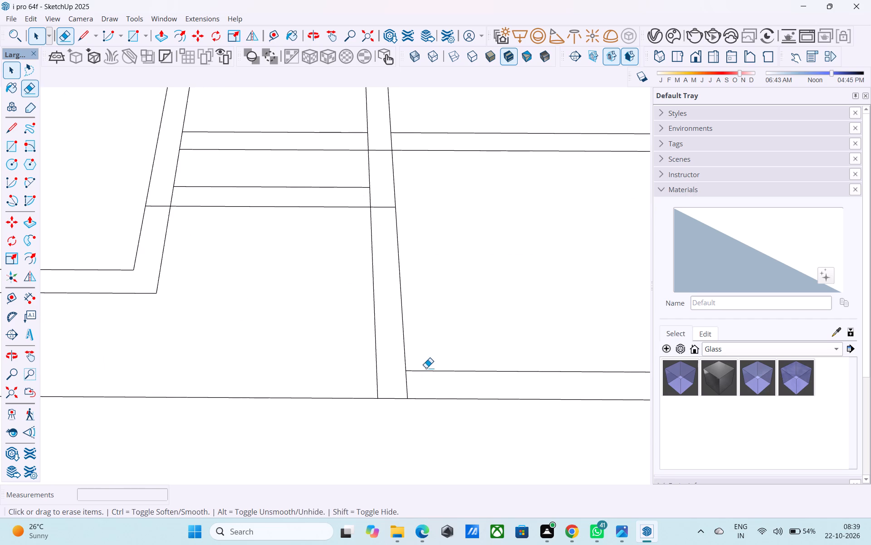
{"action": "left_click_drag", "start_coordinate": [410, 387], "coordinate": [401, 385]}
{"action": "left_click", "coordinate": [382, 210]}
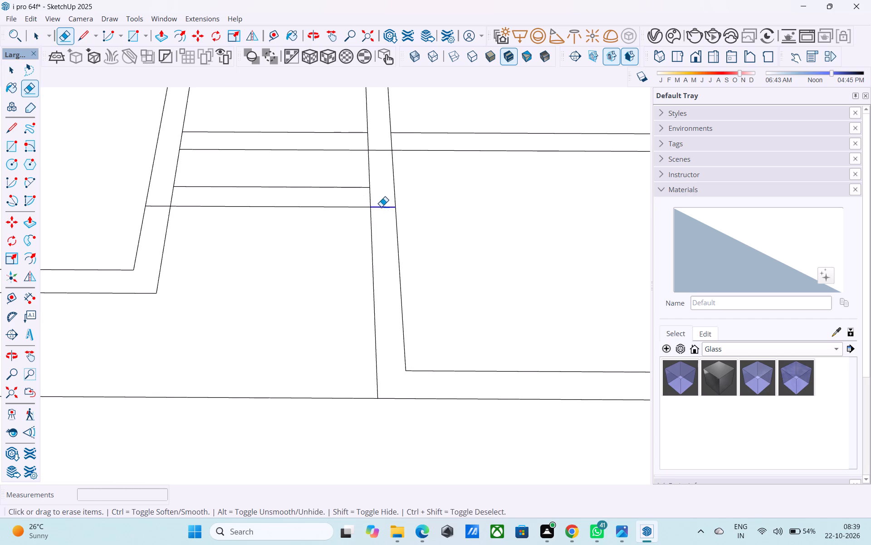
{"action": "left_click_drag", "start_coordinate": [378, 155], "coordinate": [376, 145]}
Erase the short stub joining the right room's front inner corner to the wall's outer front line.
{"action": "scroll", "coordinate": [383, 199], "scroll_direction": "down", "scroll_amount": 6}
{"action": "scroll", "coordinate": [364, 254], "scroll_direction": "down", "scroll_amount": 5}
{"action": "scroll", "coordinate": [333, 277], "scroll_direction": "down", "scroll_amount": 3}
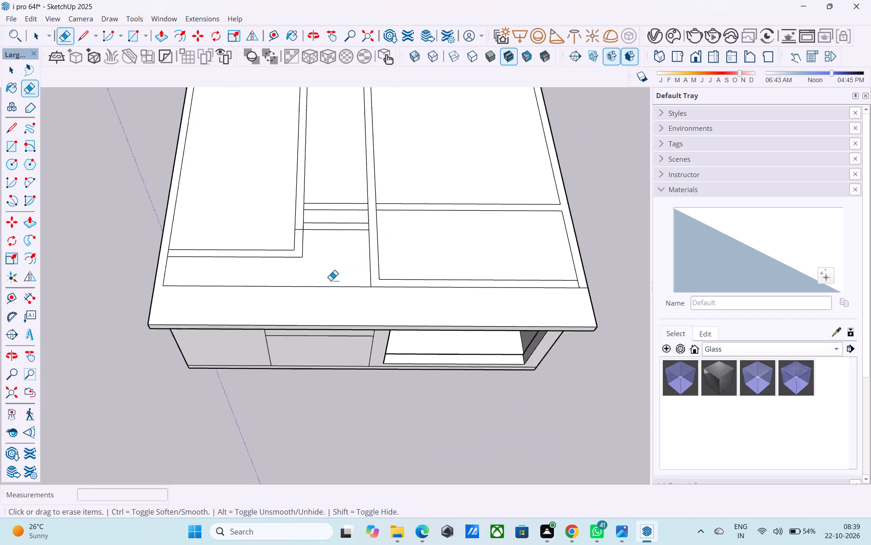
{"action": "scroll", "coordinate": [331, 280], "scroll_direction": "down", "scroll_amount": 6}
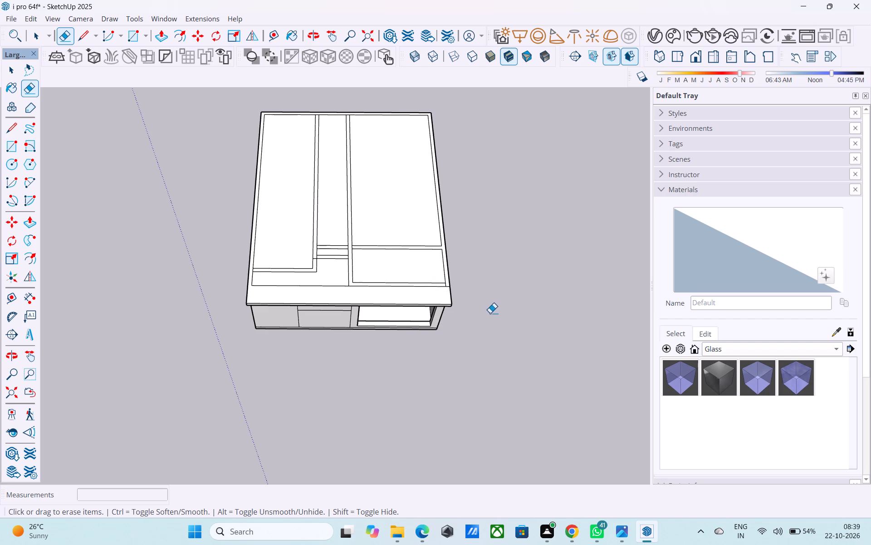
{"action": "scroll", "coordinate": [452, 284], "scroll_direction": "up", "scroll_amount": 4}
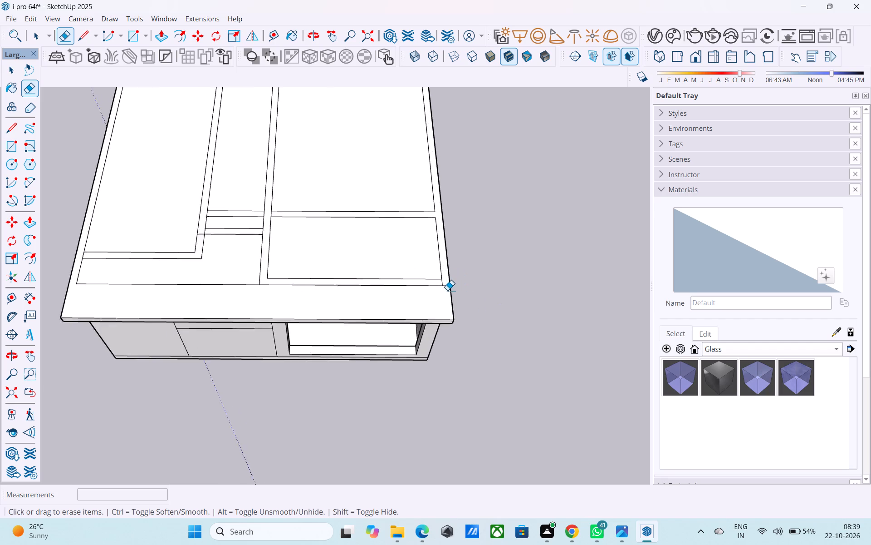
{"action": "scroll", "coordinate": [447, 290], "scroll_direction": "up", "scroll_amount": 12}
{"action": "left_click_drag", "start_coordinate": [441, 277], "coordinate": [435, 272]}
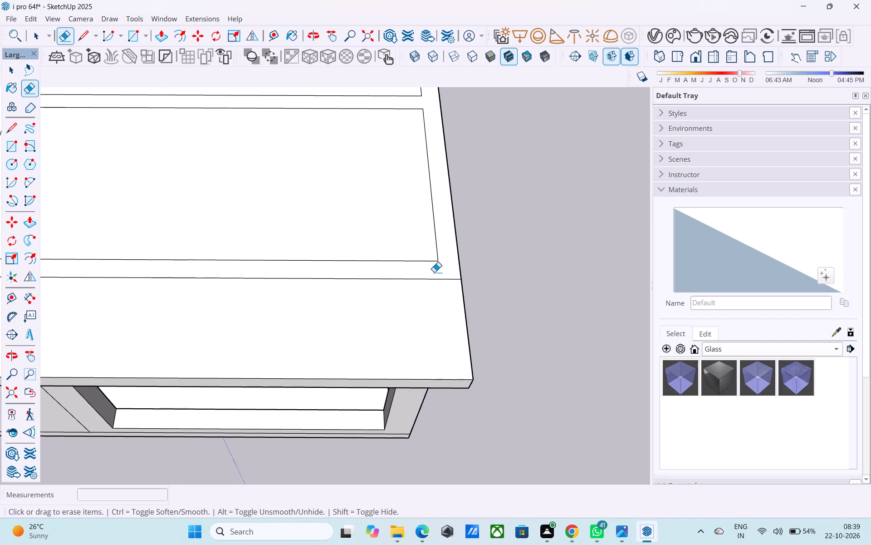
Erase the short segment between the left room's two front wall lines where they meet the left outer wall.
{"action": "scroll", "coordinate": [434, 272], "scroll_direction": "down", "scroll_amount": 9}
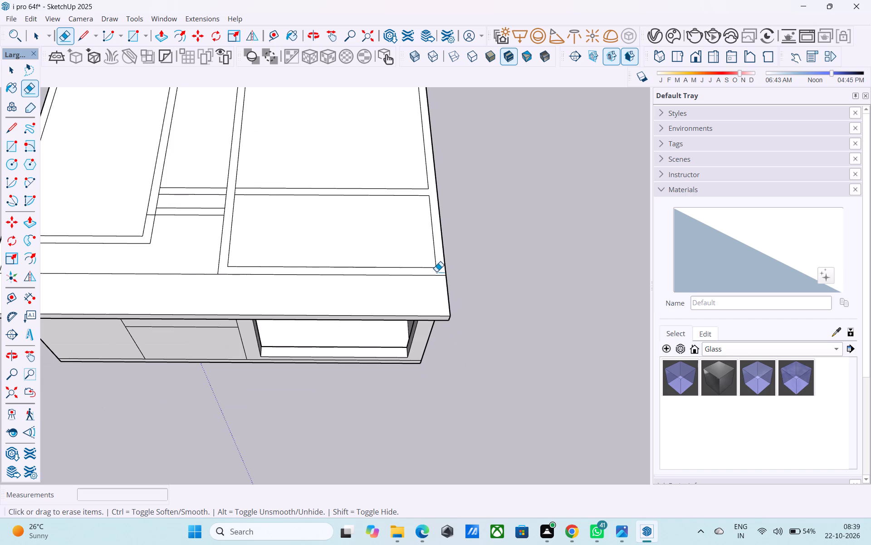
{"action": "scroll", "coordinate": [492, 268], "scroll_direction": "down", "scroll_amount": 6}
{"action": "scroll", "coordinate": [262, 292], "scroll_direction": "down", "scroll_amount": 1}
{"action": "middle_click_drag", "start_coordinate": [262, 292], "coordinate": [412, 271]}
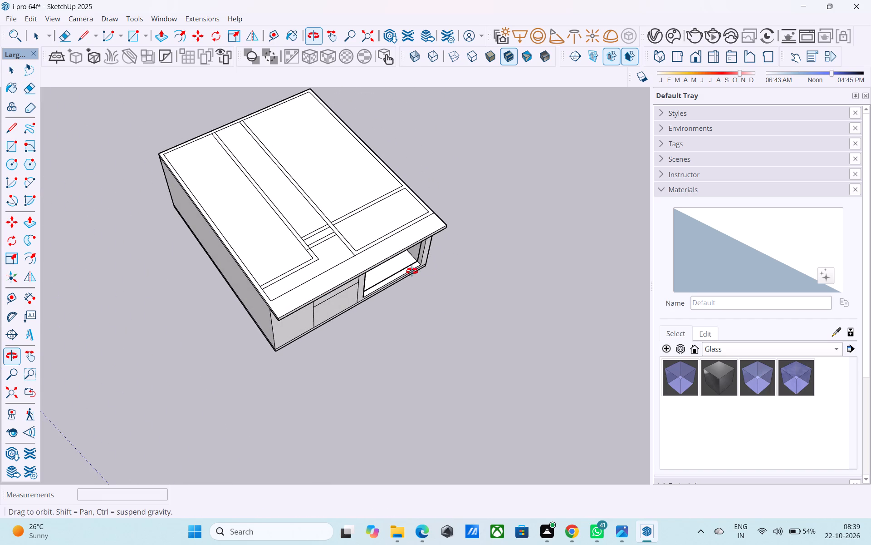
{"action": "middle_click_drag", "start_coordinate": [412, 271], "coordinate": [412, 270]}
{"action": "scroll", "coordinate": [282, 276], "scroll_direction": "up", "scroll_amount": 1}
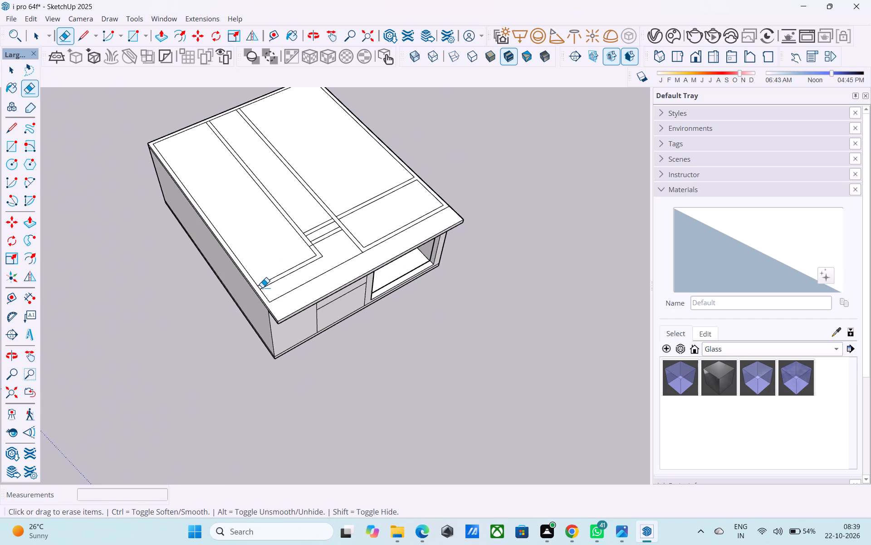
{"action": "scroll", "coordinate": [262, 287], "scroll_direction": "up", "scroll_amount": 9}
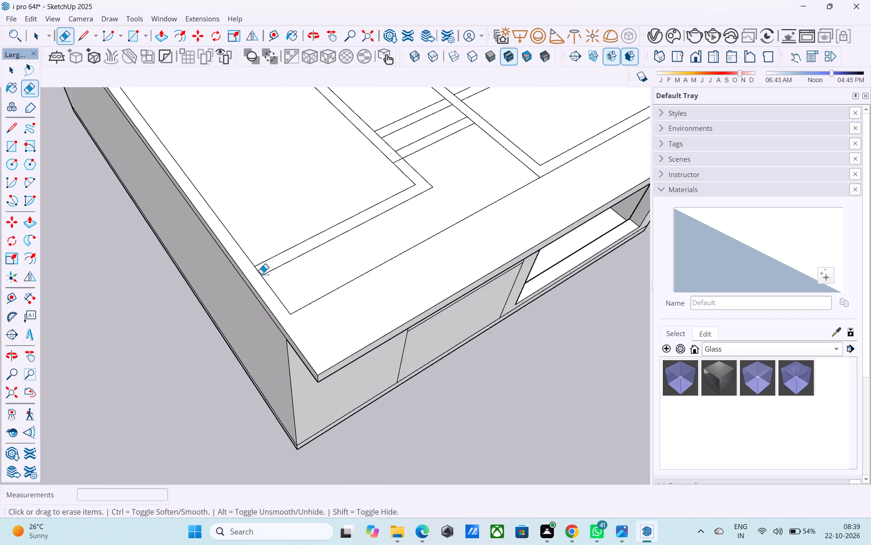
{"action": "scroll", "coordinate": [261, 274], "scroll_direction": "up", "scroll_amount": 7}
{"action": "left_click", "coordinate": [256, 272]}
Erase the cross line's short segment inside the thickness of the left room's partition.
{"action": "scroll", "coordinate": [257, 277], "scroll_direction": "down", "scroll_amount": 15}
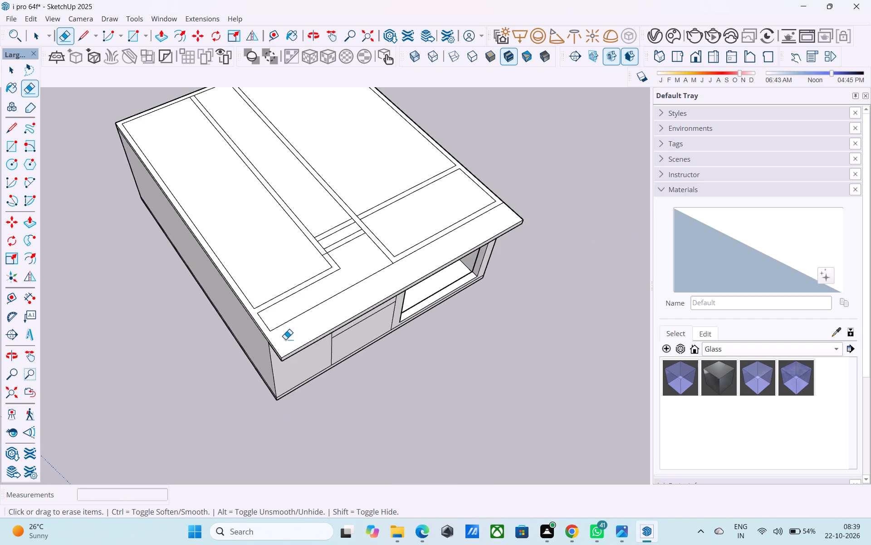
{"action": "scroll", "coordinate": [285, 339], "scroll_direction": "down", "scroll_amount": 3}
{"action": "scroll", "coordinate": [303, 278], "scroll_direction": "up", "scroll_amount": 14}
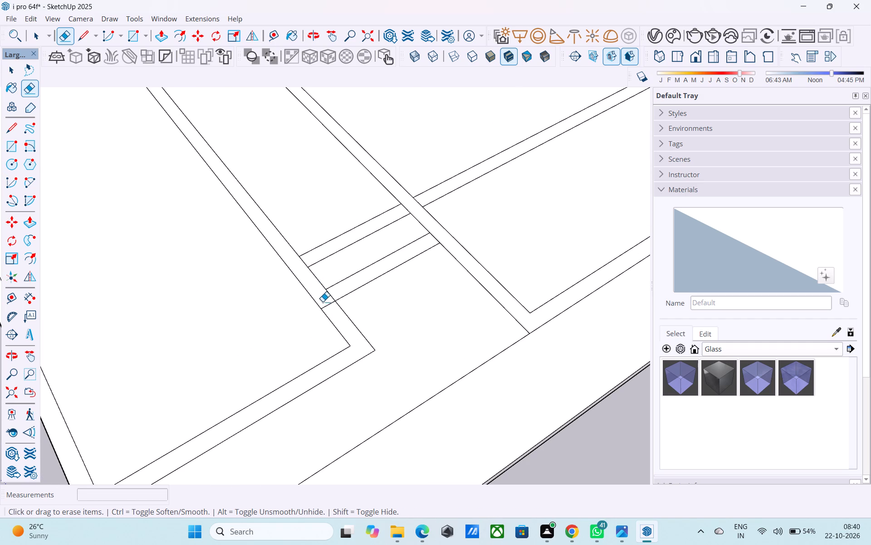
{"action": "left_click_drag", "start_coordinate": [323, 302], "coordinate": [332, 308]}
Draw a line extending the left room's outer front wall line to the slab's left edge.
{"action": "scroll", "coordinate": [342, 247], "scroll_direction": "down", "scroll_amount": 4}
{"action": "scroll", "coordinate": [341, 269], "scroll_direction": "up", "scroll_amount": 1}
{"action": "scroll", "coordinate": [341, 270], "scroll_direction": "down", "scroll_amount": 2}
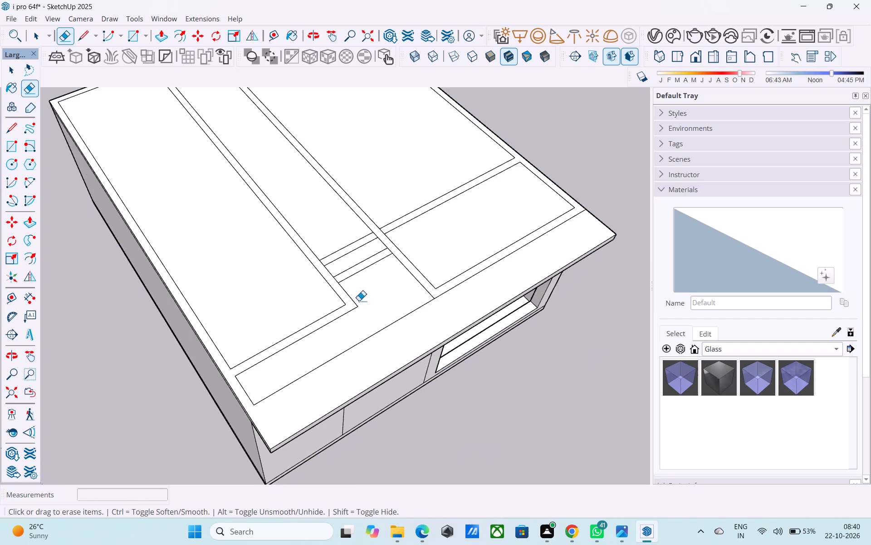
{"action": "scroll", "coordinate": [423, 286], "scroll_direction": "down", "scroll_amount": 5}
{"action": "scroll", "coordinate": [426, 289], "scroll_direction": "up", "scroll_amount": 1}
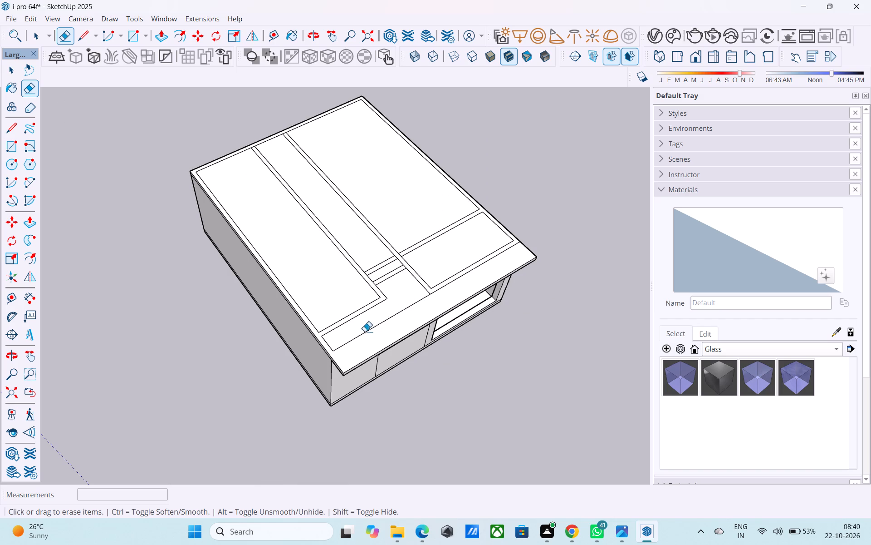
{"action": "middle_click_drag", "start_coordinate": [283, 323], "coordinate": [276, 316]}
{"action": "scroll", "coordinate": [295, 315], "scroll_direction": "up", "scroll_amount": 6}
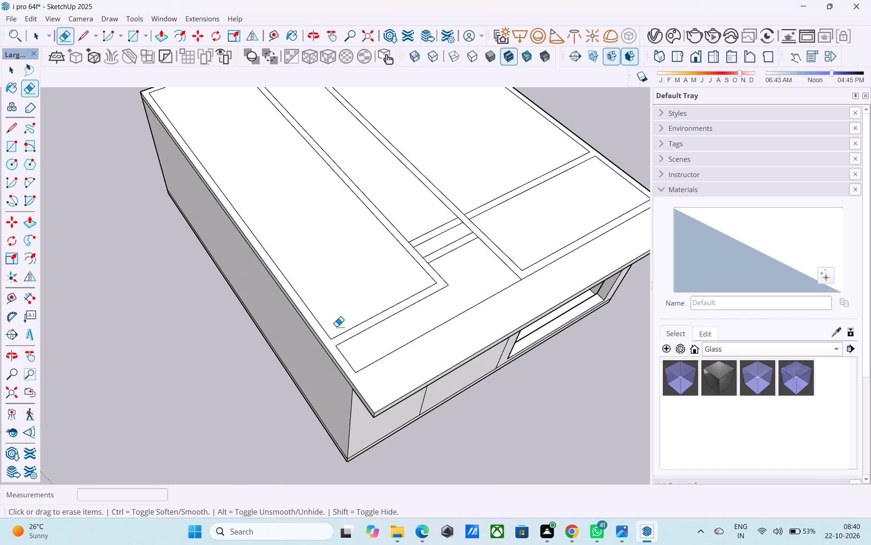
{"action": "scroll", "coordinate": [344, 340], "scroll_direction": "up", "scroll_amount": 9}
{"action": "key", "text": "l"}
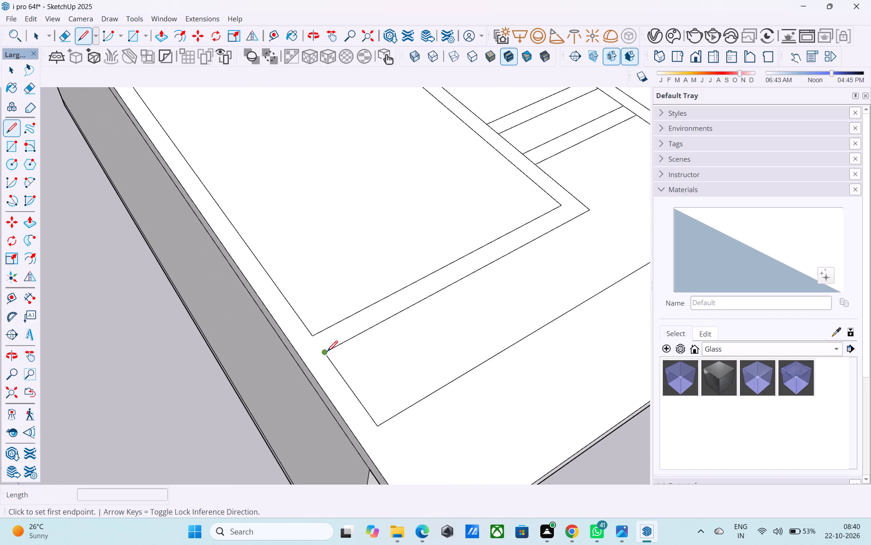
{"action": "left_click", "coordinate": [327, 352]}
{"action": "left_click", "coordinate": [307, 363]}
Push/Pull the connected wall outline face up 10' to raise the upper floor walls.
{"action": "key", "text": "space"}
{"action": "left_click", "coordinate": [304, 353]}
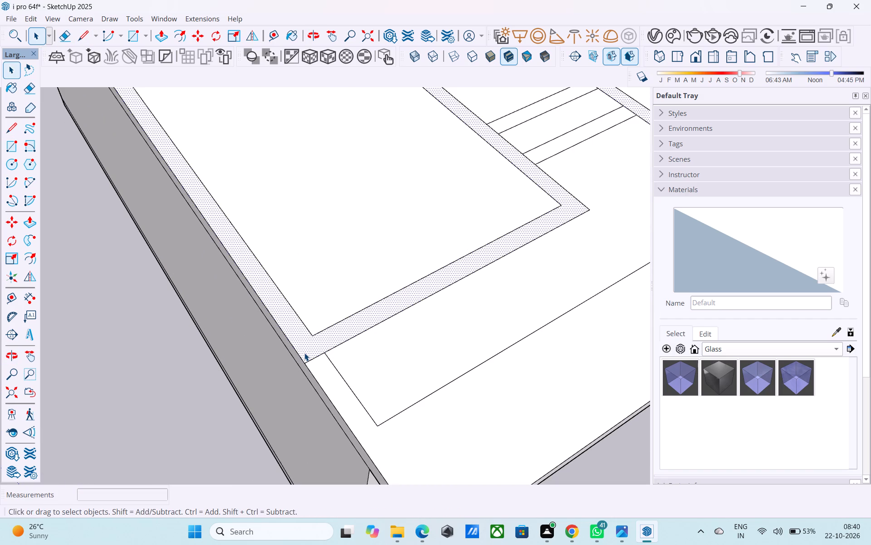
{"action": "key", "text": "p"}
{"action": "left_click", "coordinate": [304, 353]}
{"action": "scroll", "coordinate": [300, 336], "scroll_direction": "down", "scroll_amount": 11}
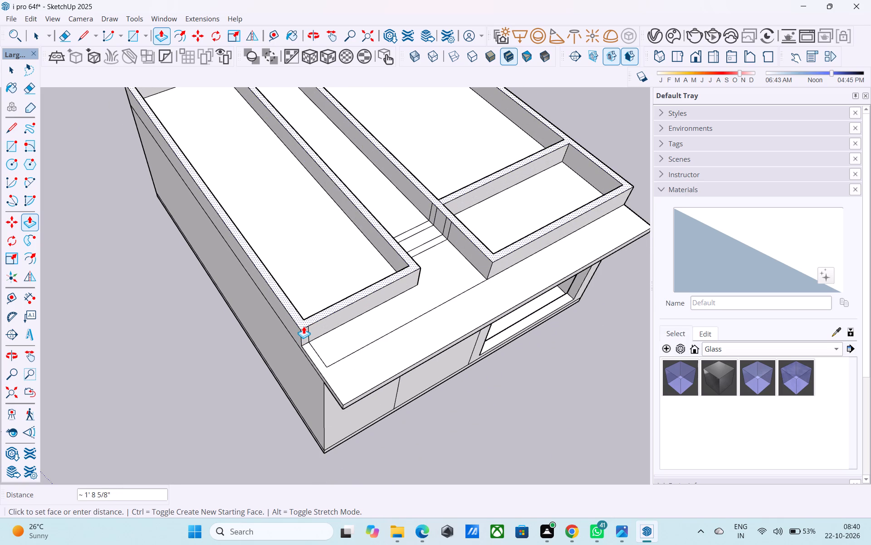
{"action": "type", "text": "10'"}
{"action": "key", "text": "Return"}
{"action": "key", "text": "space"}
{"action": "scroll", "coordinate": [306, 317], "scroll_direction": "down", "scroll_amount": 5}
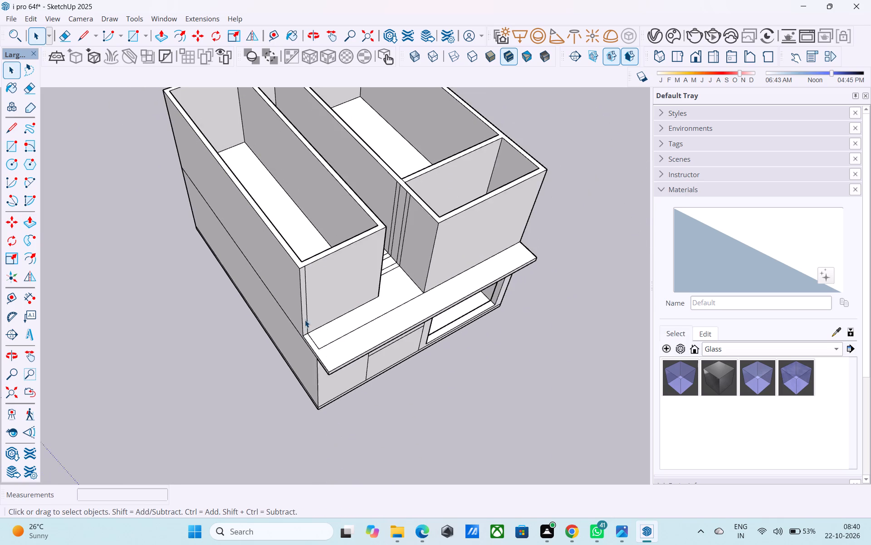
Offset the outline of the right room's upper front wall face inward by 2'.
{"action": "middle_click_drag", "start_coordinate": [305, 326], "coordinate": [240, 181]}
{"action": "middle_click_drag", "start_coordinate": [381, 236], "coordinate": [309, 205]}
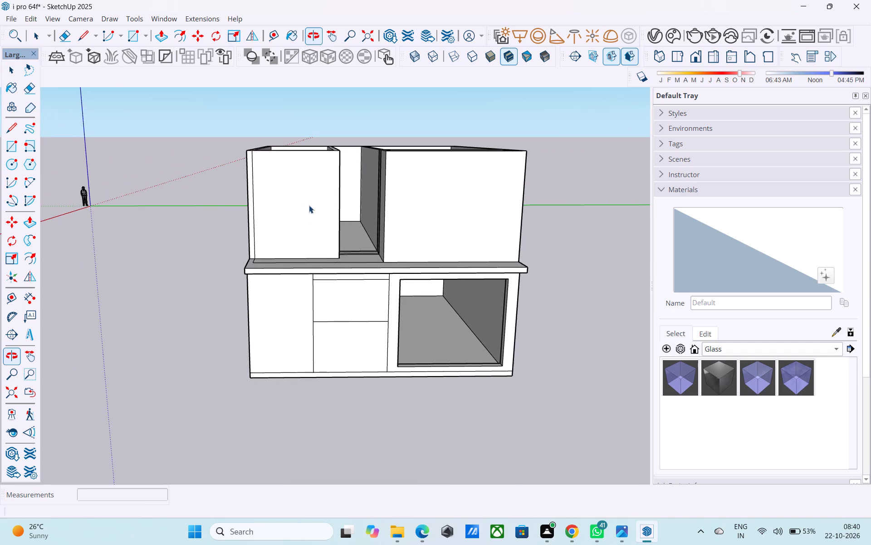
{"action": "scroll", "coordinate": [452, 232], "scroll_direction": "down", "scroll_amount": 2}
{"action": "middle_click_drag", "start_coordinate": [452, 232], "coordinate": [615, 274]}
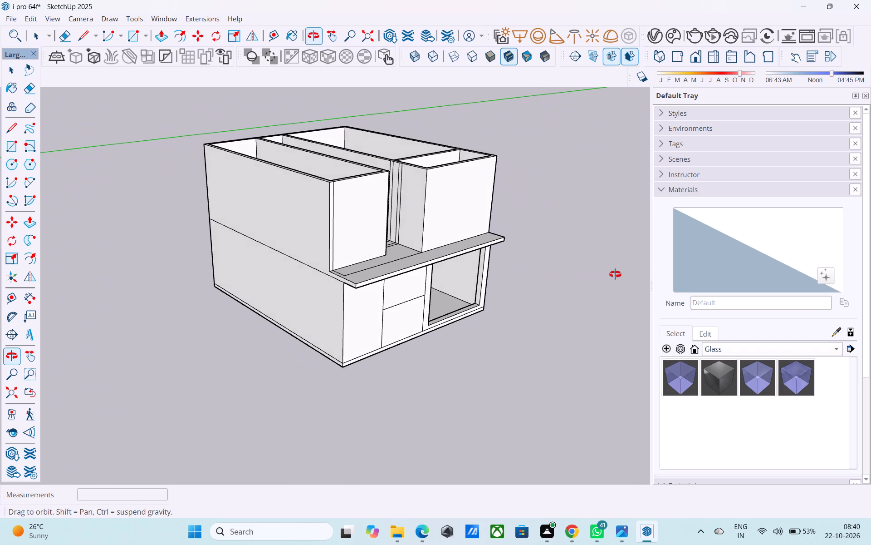
{"action": "middle_click_drag", "start_coordinate": [615, 274], "coordinate": [470, 257]}
{"action": "middle_click_drag", "start_coordinate": [444, 221], "coordinate": [432, 221]}
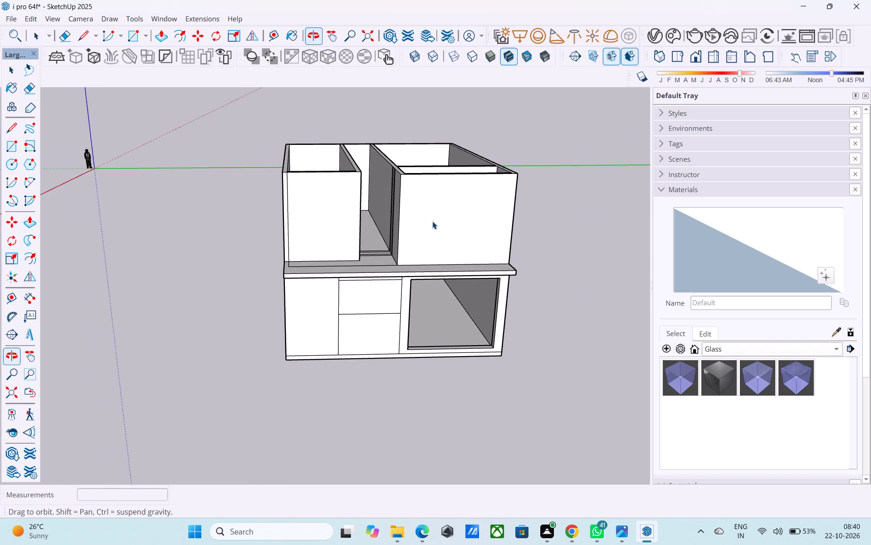
{"action": "key", "text": "f"}
{"action": "left_click", "coordinate": [432, 219]}
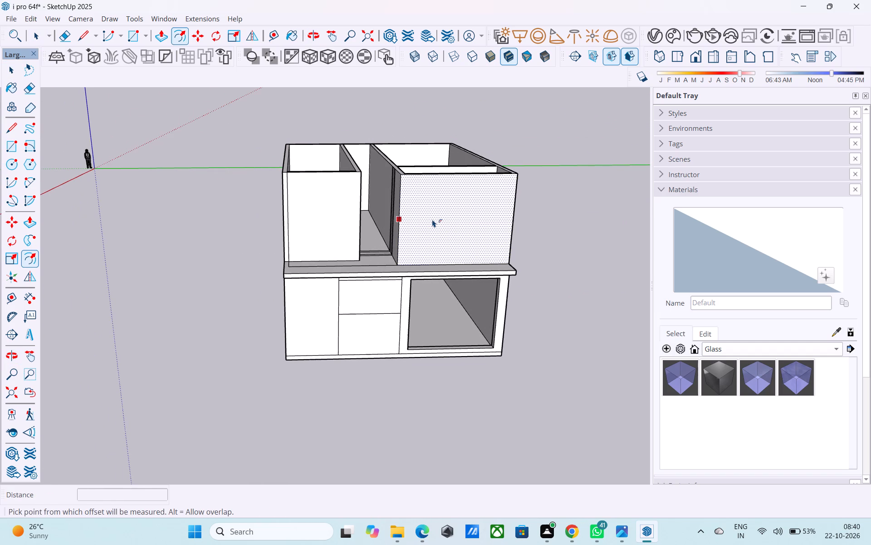
{"action": "type", "text": "2'"}
{"action": "key", "text": "Return"}
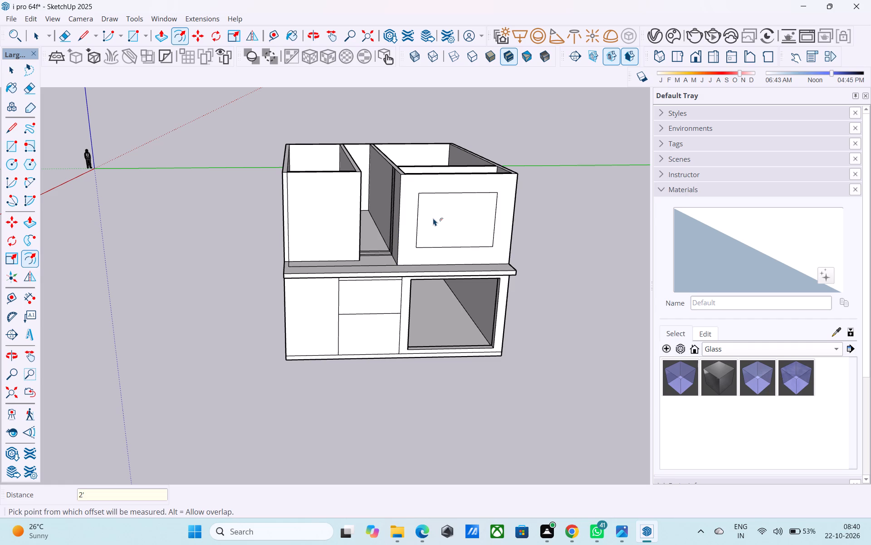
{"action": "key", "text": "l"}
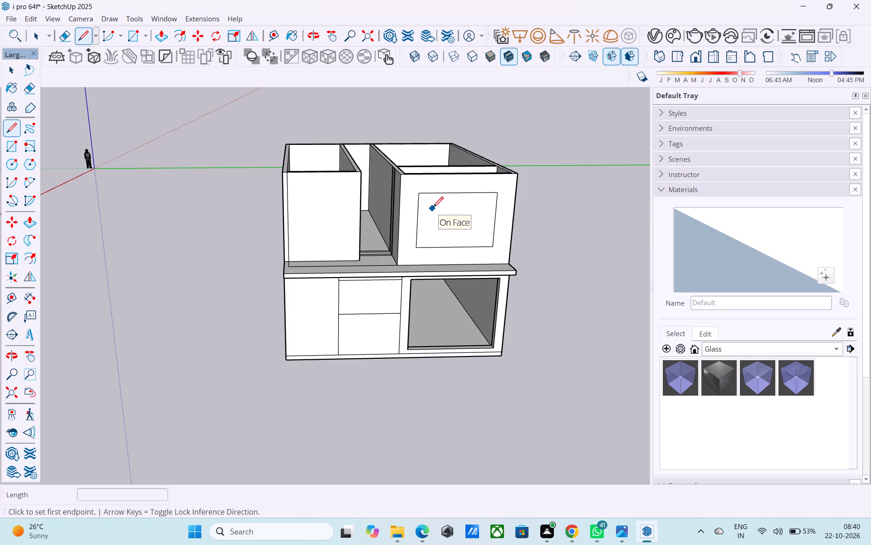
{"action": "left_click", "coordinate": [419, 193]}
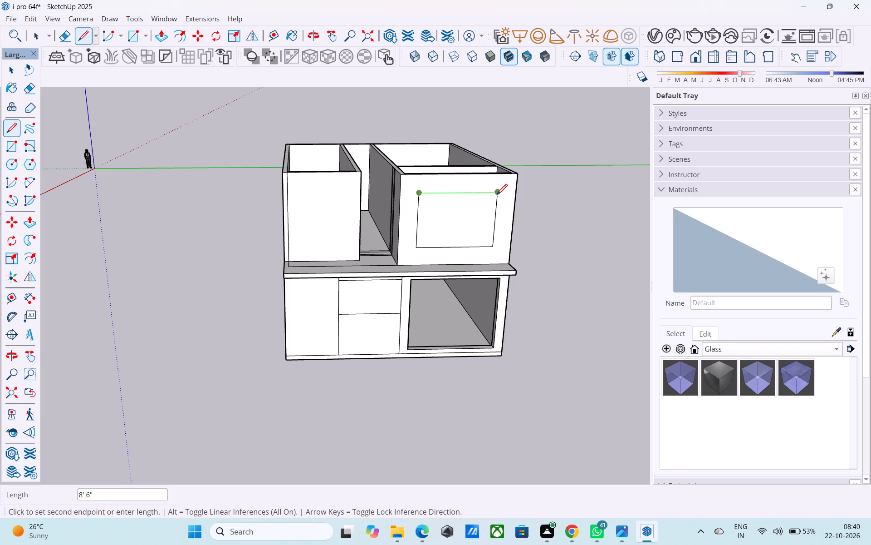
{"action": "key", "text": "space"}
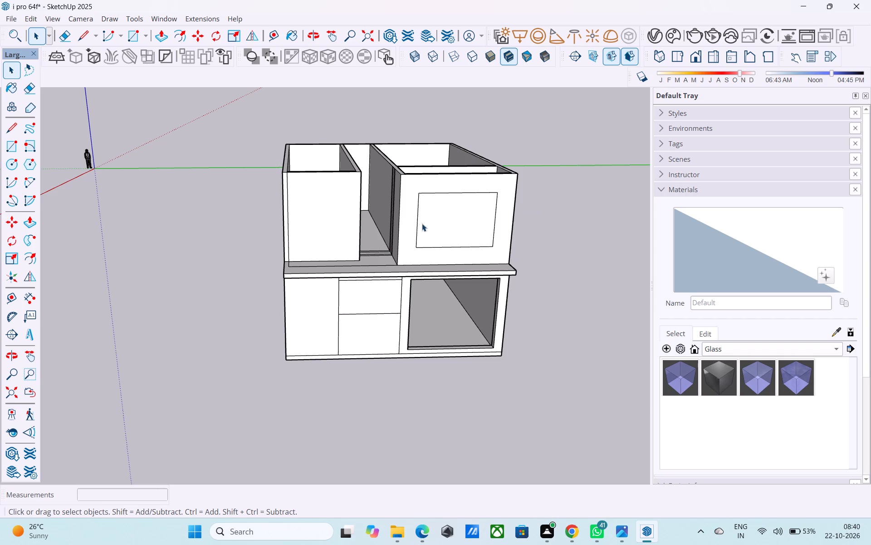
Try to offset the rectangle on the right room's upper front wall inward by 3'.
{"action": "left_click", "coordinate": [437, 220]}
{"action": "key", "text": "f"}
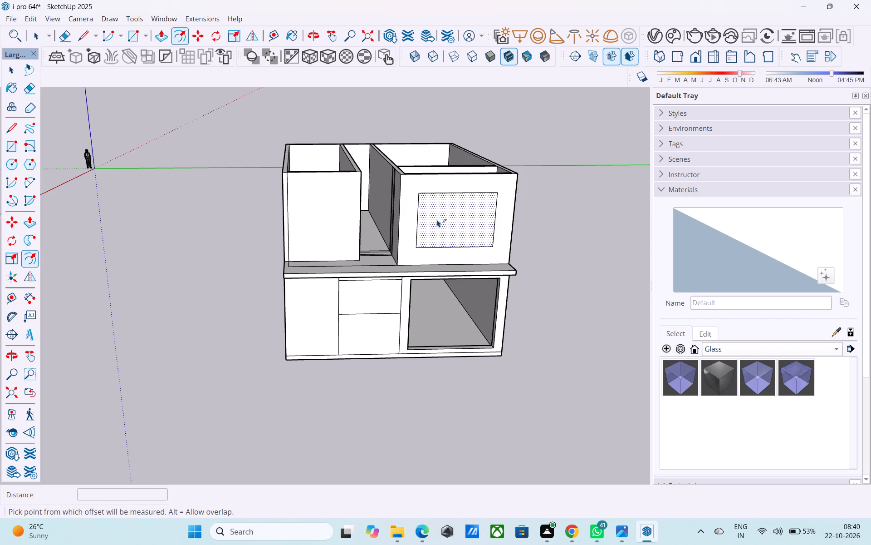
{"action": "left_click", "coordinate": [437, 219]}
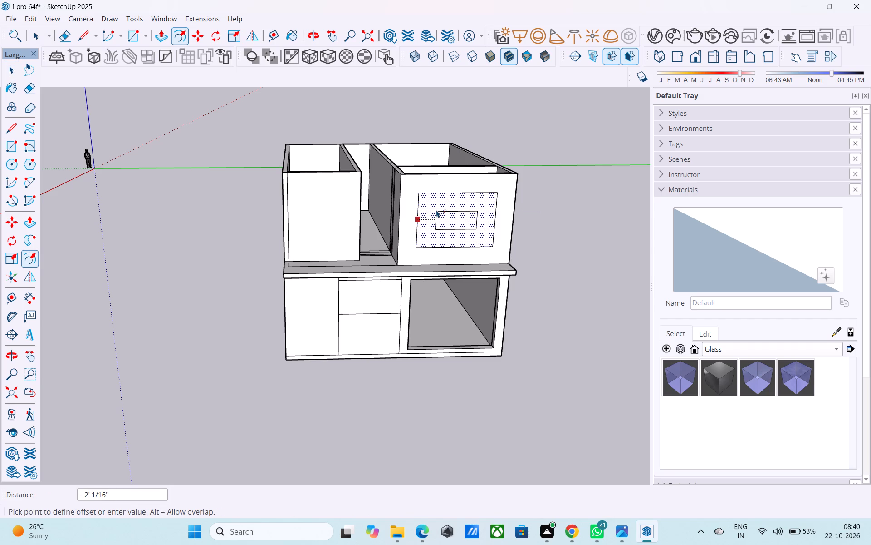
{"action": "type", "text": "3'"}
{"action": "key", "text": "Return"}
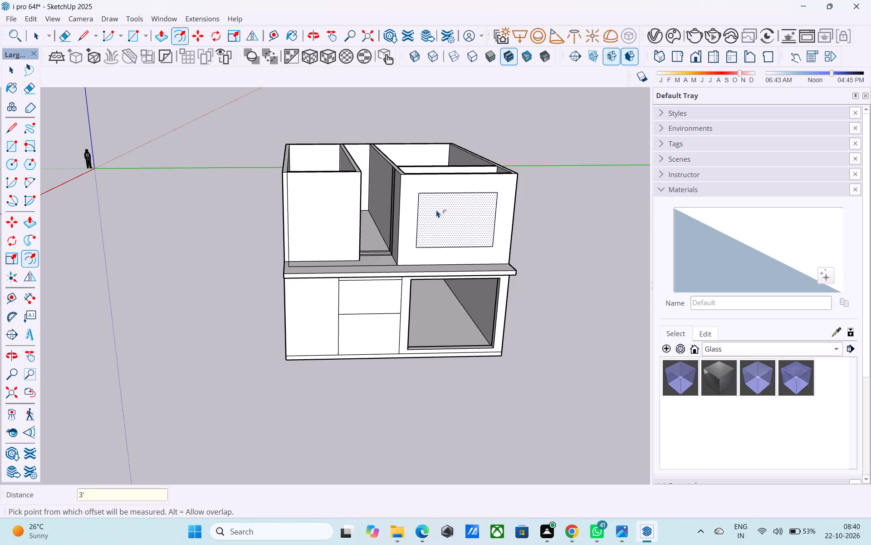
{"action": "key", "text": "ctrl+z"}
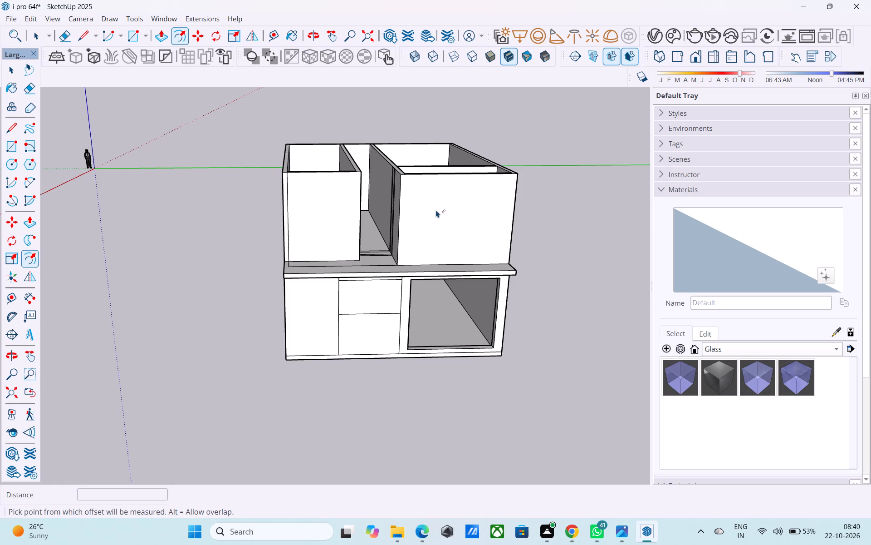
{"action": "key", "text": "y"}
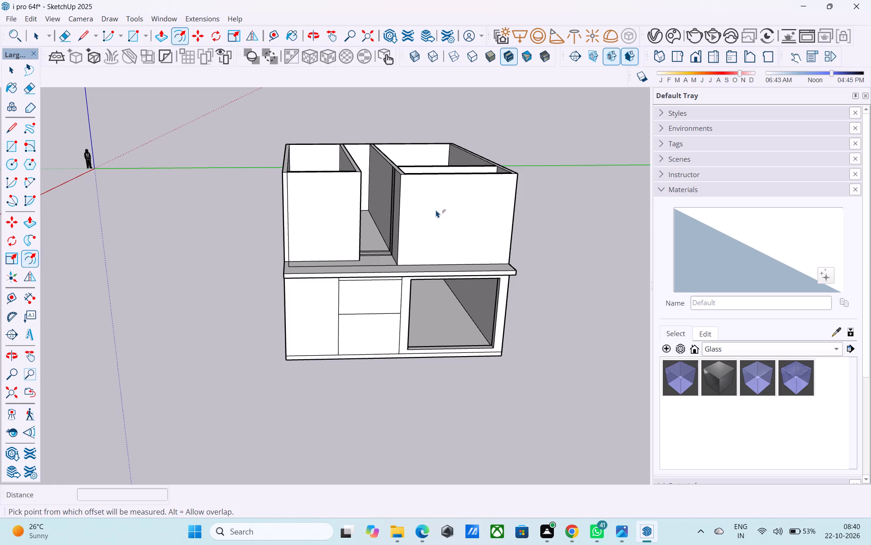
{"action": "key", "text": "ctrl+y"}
Offset the rectangle on the right room's upper front wall inward by 3" for a frame border.
{"action": "left_click", "coordinate": [436, 209]}
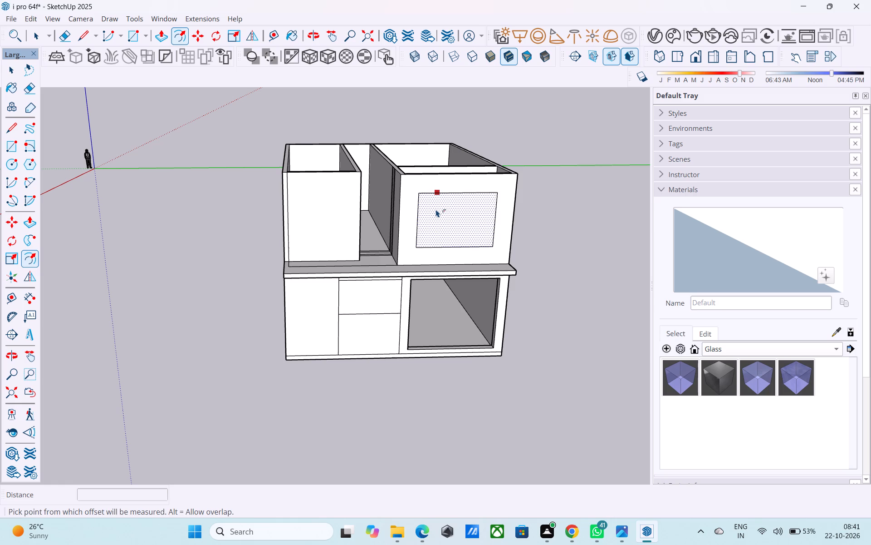
{"action": "type", "text": "3\""}
{"action": "key", "text": "Return"}
{"action": "key", "text": "space"}
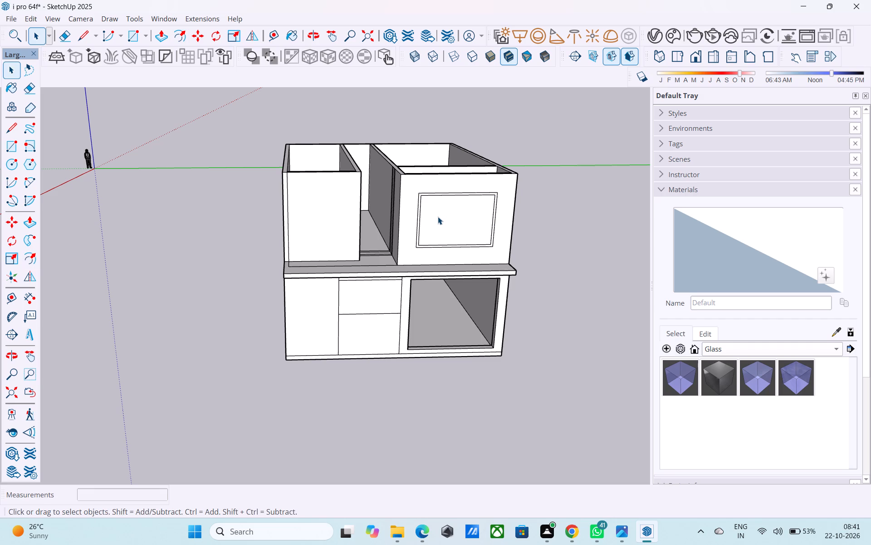
Copy the left room's front wall corner edge beside the central passage 1.5' inward across the front face.
{"action": "scroll", "coordinate": [438, 217], "scroll_direction": "up", "scroll_amount": 3}
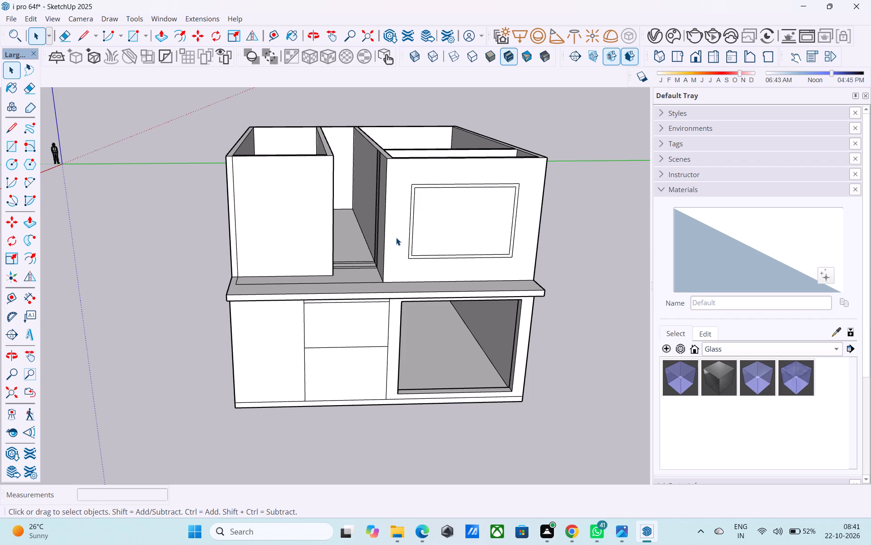
{"action": "middle_click_drag", "start_coordinate": [392, 215], "coordinate": [374, 294]}
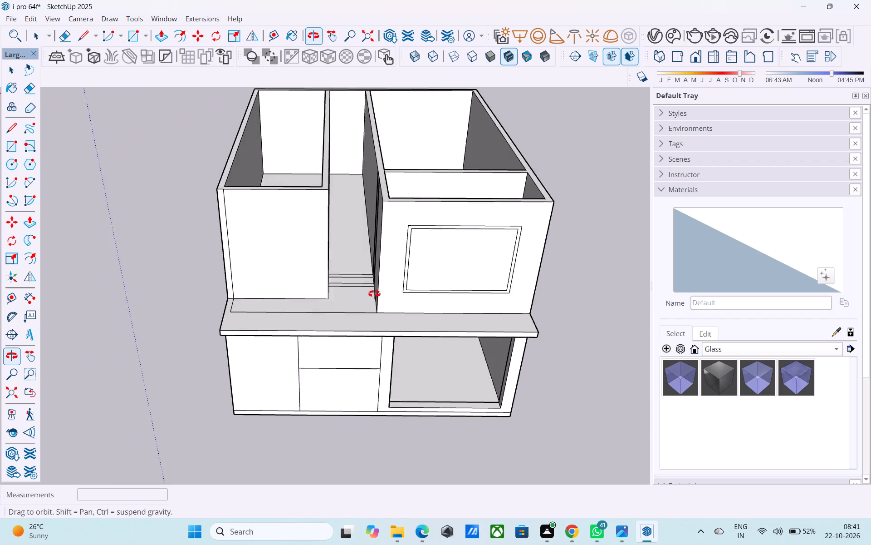
{"action": "middle_click_drag", "start_coordinate": [374, 294], "coordinate": [366, 334]}
{"action": "scroll", "coordinate": [308, 264], "scroll_direction": "up", "scroll_amount": 5}
{"action": "middle_click_drag", "start_coordinate": [338, 245], "coordinate": [236, 288]}
{"action": "scroll", "coordinate": [258, 273], "scroll_direction": "up", "scroll_amount": 2}
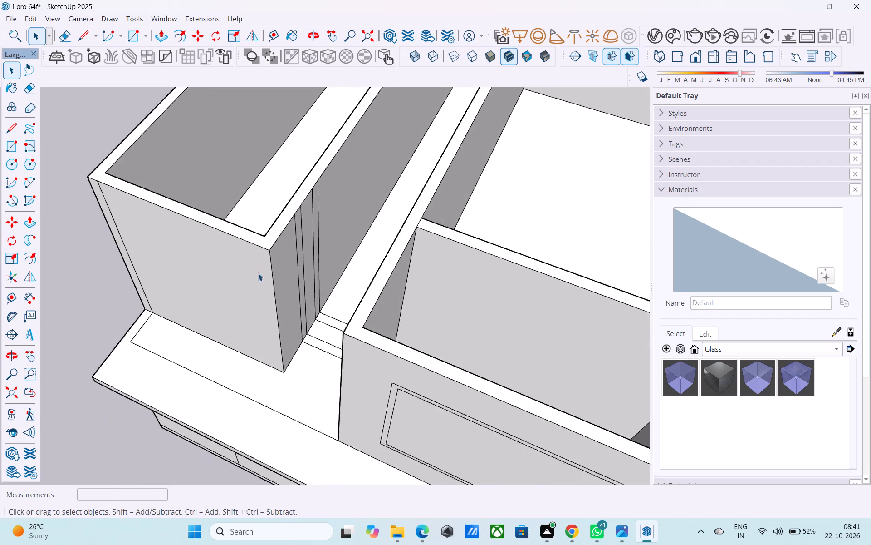
{"action": "scroll", "coordinate": [258, 273], "scroll_direction": "up", "scroll_amount": 3}
{"action": "left_click", "coordinate": [280, 273]}
{"action": "key", "text": "m"}
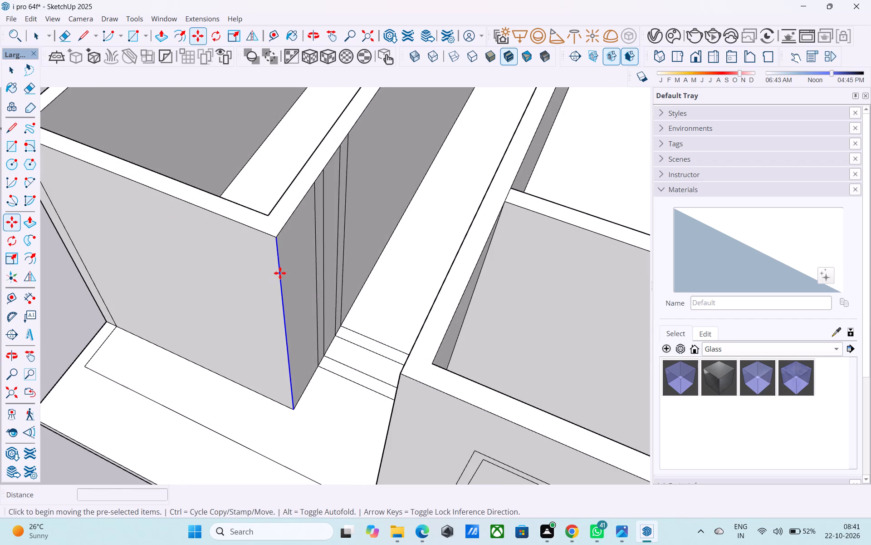
{"action": "left_click", "coordinate": [276, 239]}
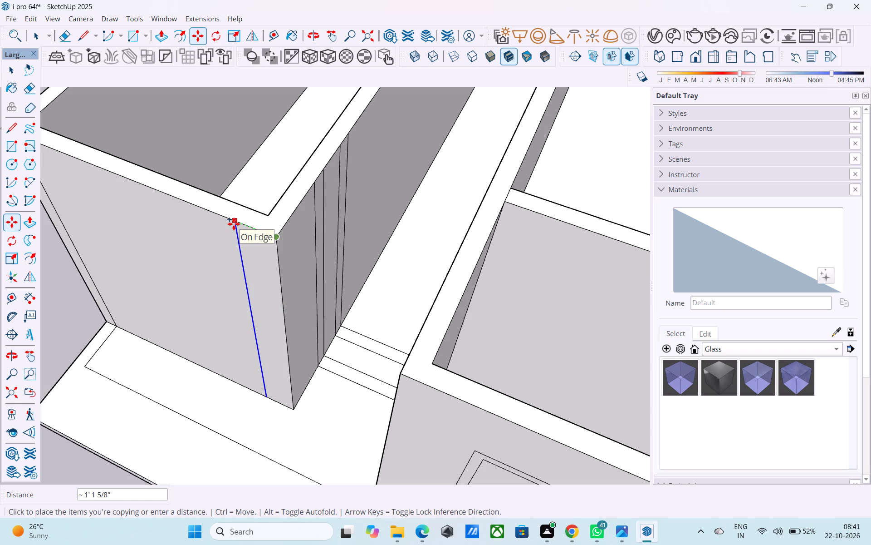
{"action": "type", "text": "1.5'"}
{"action": "key", "text": "Return"}
{"action": "key", "text": "space"}
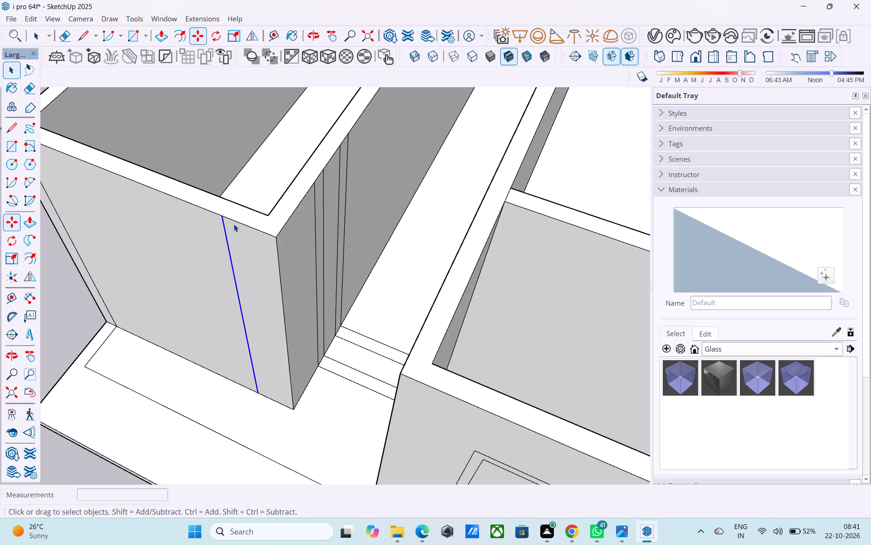
Copy the vertical line near the outer end of the left room's front wall 2' inward across the face.
{"action": "middle_click_drag", "start_coordinate": [231, 227], "coordinate": [484, 189]}
{"action": "scroll", "coordinate": [499, 178], "scroll_direction": "down", "scroll_amount": 4}
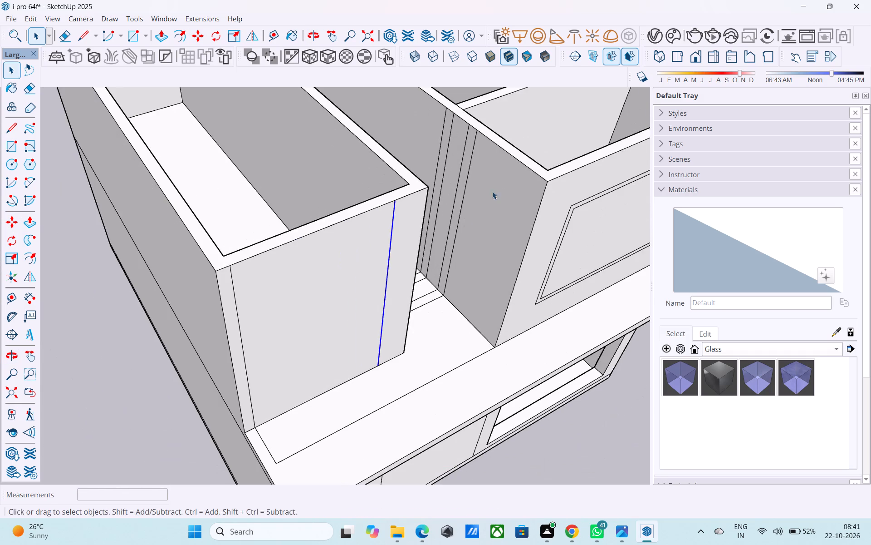
{"action": "middle_click_drag", "start_coordinate": [239, 289], "coordinate": [230, 286]}
{"action": "left_click", "coordinate": [228, 284]}
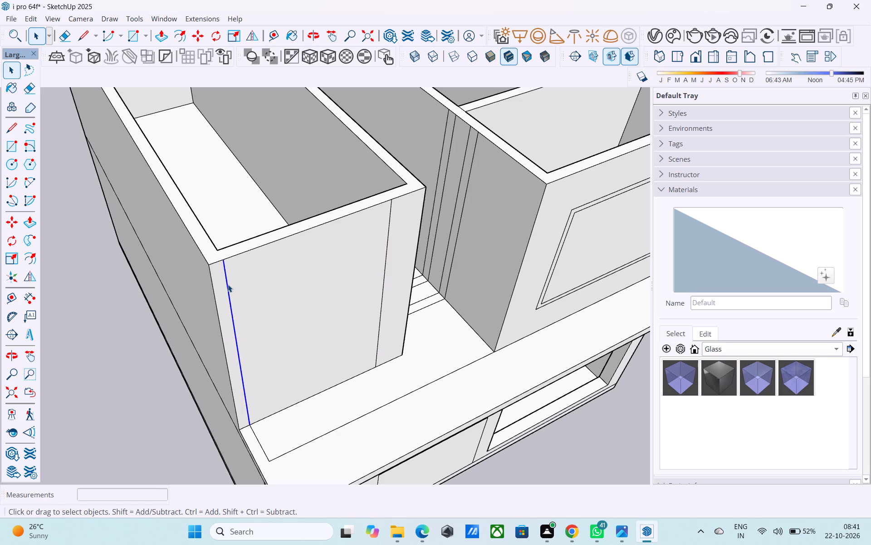
{"action": "key", "text": "m"}
{"action": "left_click", "coordinate": [227, 264]}
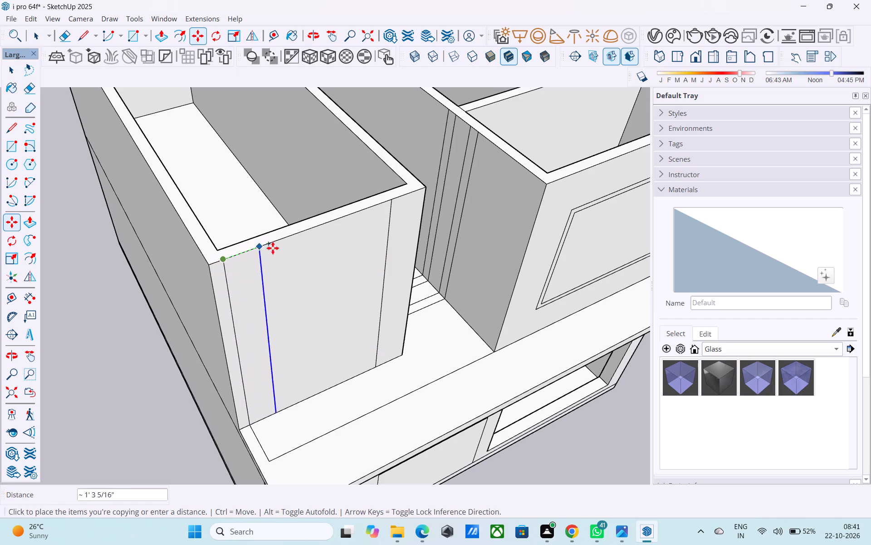
{"action": "type", "text": "2'"}
{"action": "key", "text": "Return"}
Place a horizontal guide 3' above the bottom edge of the left room's upper front wall.
{"action": "scroll", "coordinate": [296, 247], "scroll_direction": "down", "scroll_amount": 3}
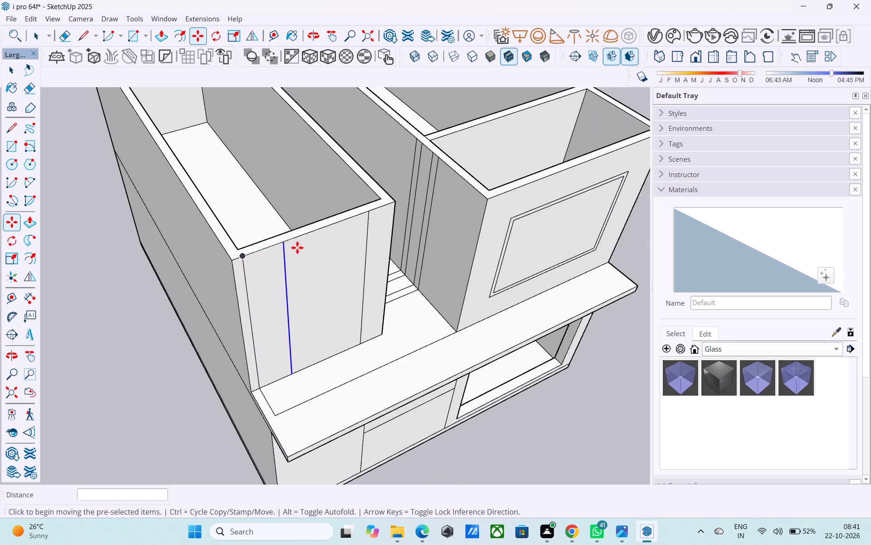
{"action": "scroll", "coordinate": [297, 248], "scroll_direction": "down", "scroll_amount": 2}
{"action": "middle_click_drag", "start_coordinate": [298, 251], "coordinate": [297, 277]}
{"action": "key", "text": "t"}
{"action": "scroll", "coordinate": [301, 341], "scroll_direction": "up", "scroll_amount": 1}
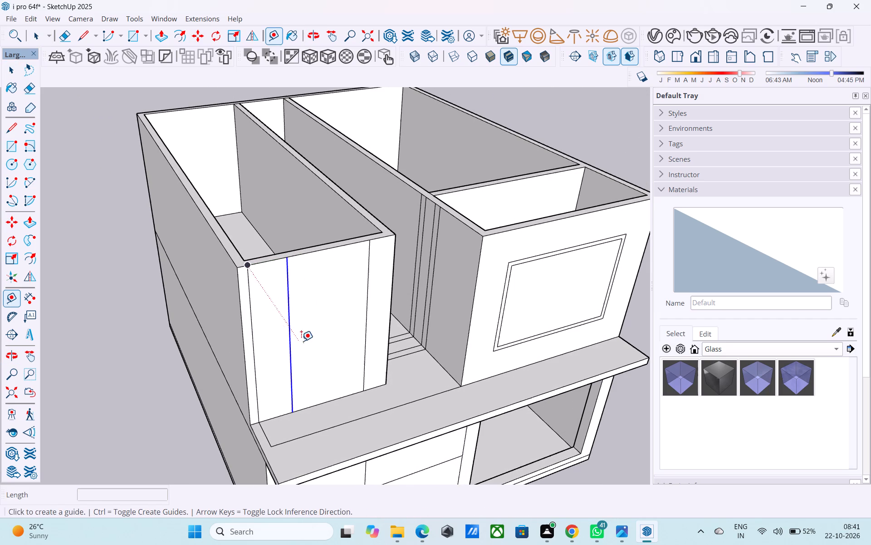
{"action": "left_click", "coordinate": [318, 403]}
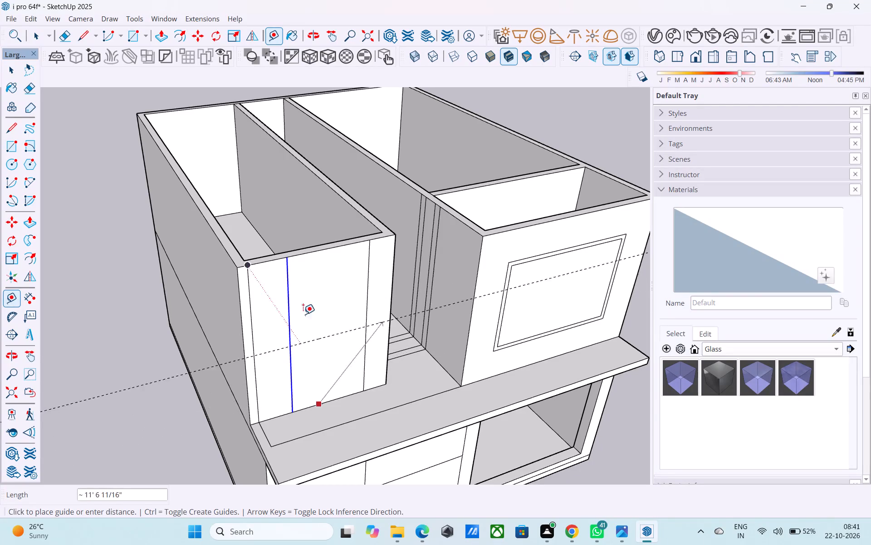
{"action": "type", "text": "3'"}
{"action": "key", "text": "Return"}
{"action": "key", "text": "space"}
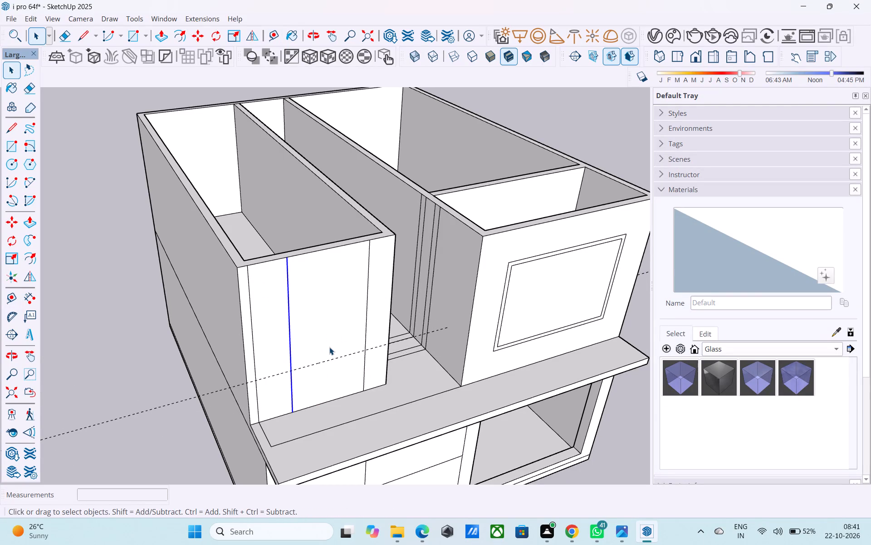
Draw a 4' 6" square window outline between the two copied vertical lines, starting at the guide.
{"action": "key", "text": "r"}
{"action": "left_click", "coordinate": [294, 370]}
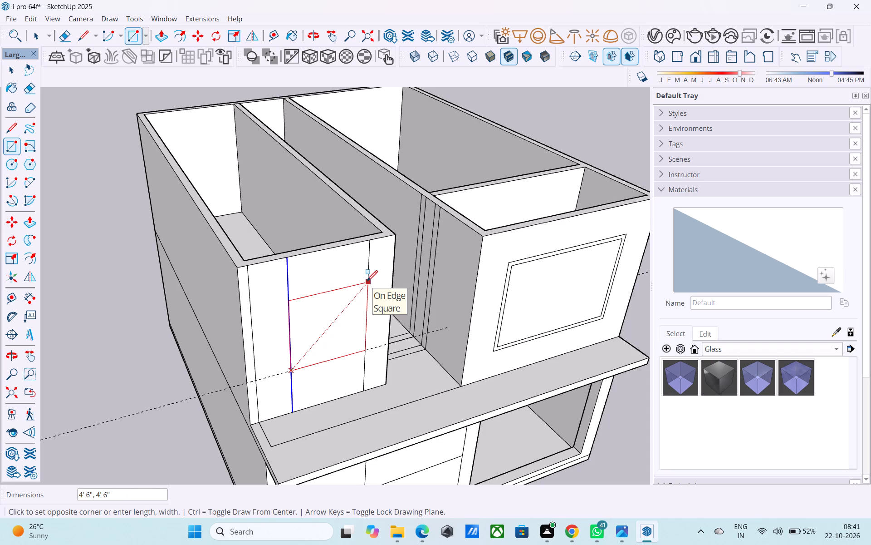
{"action": "left_click", "coordinate": [367, 282]}
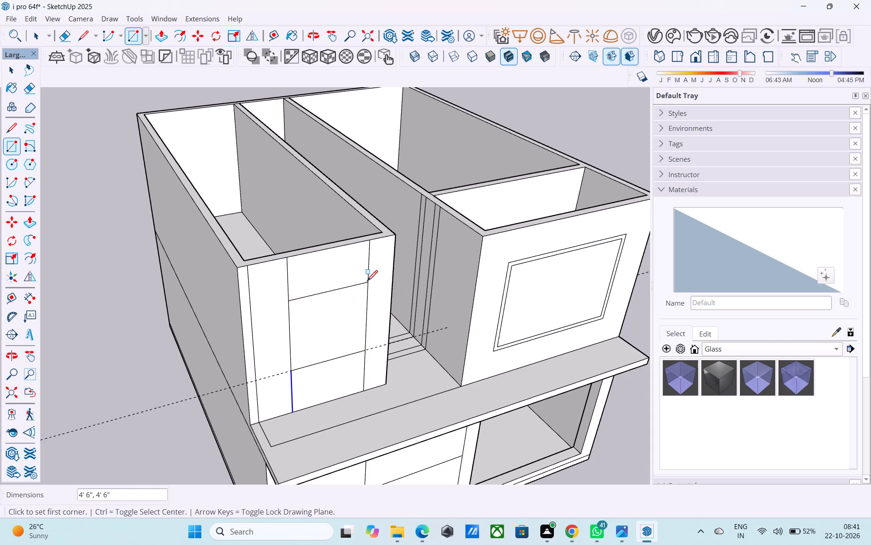
{"action": "middle_click_drag", "start_coordinate": [366, 282], "coordinate": [349, 282]}
{"action": "key", "text": "e"}
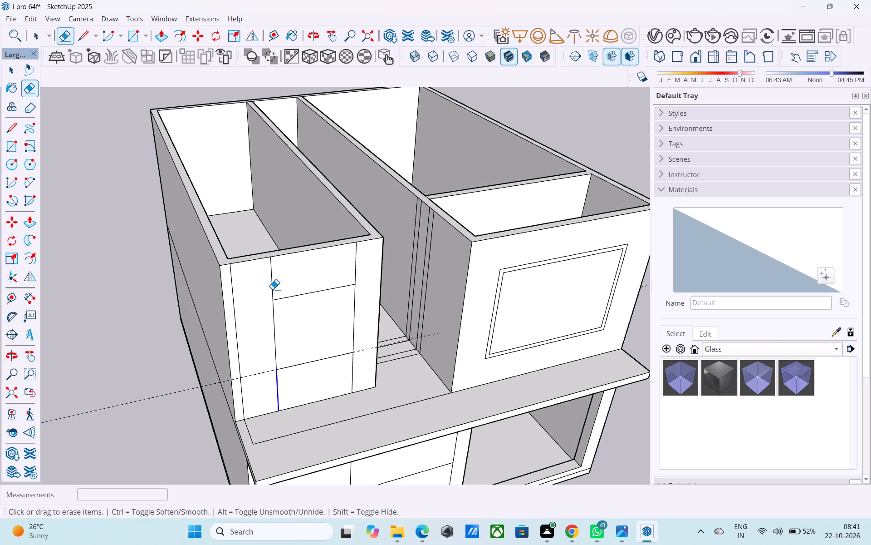
{"action": "key", "text": "space"}
Push/Pull the vertical strips on both sides of the left room's window outline outward by 6".
{"action": "left_click", "coordinate": [367, 291]}
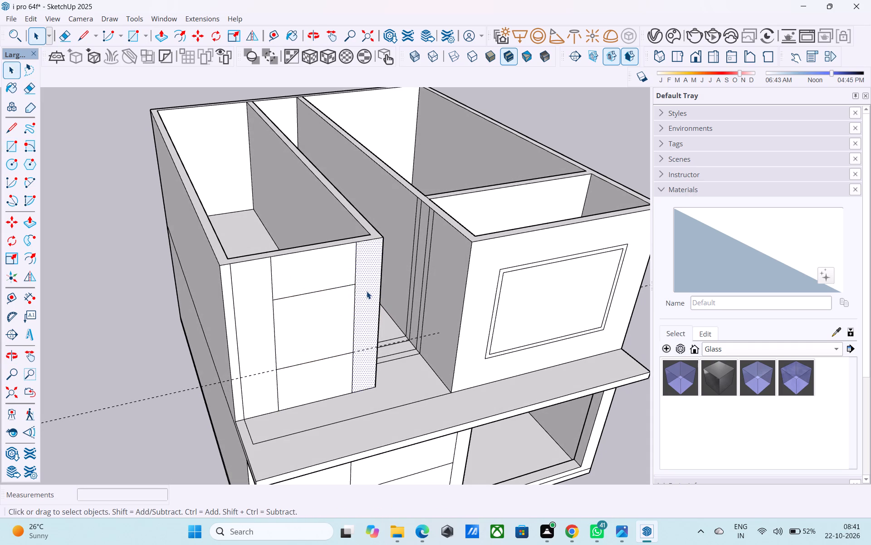
{"action": "key", "text": "p"}
{"action": "left_click", "coordinate": [367, 291]}
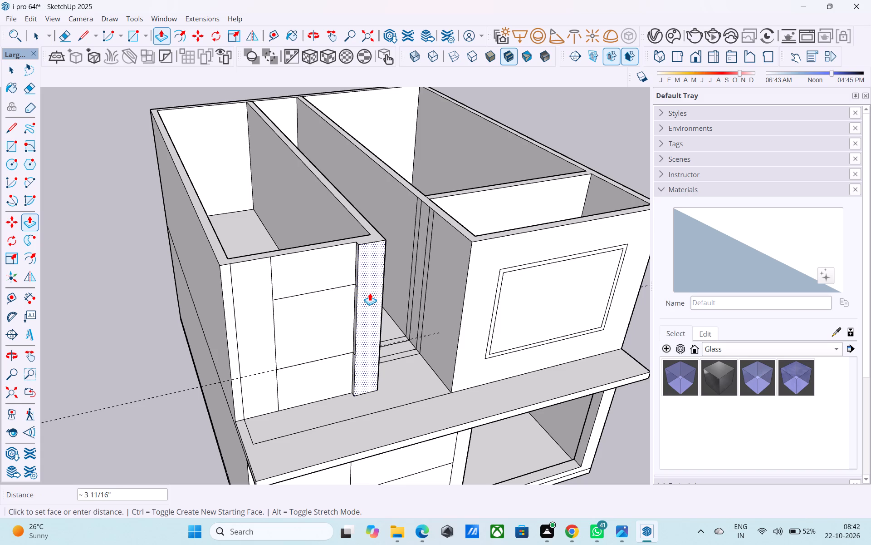
{"action": "type", "text": "6'"}
{"action": "key", "text": "Return"}
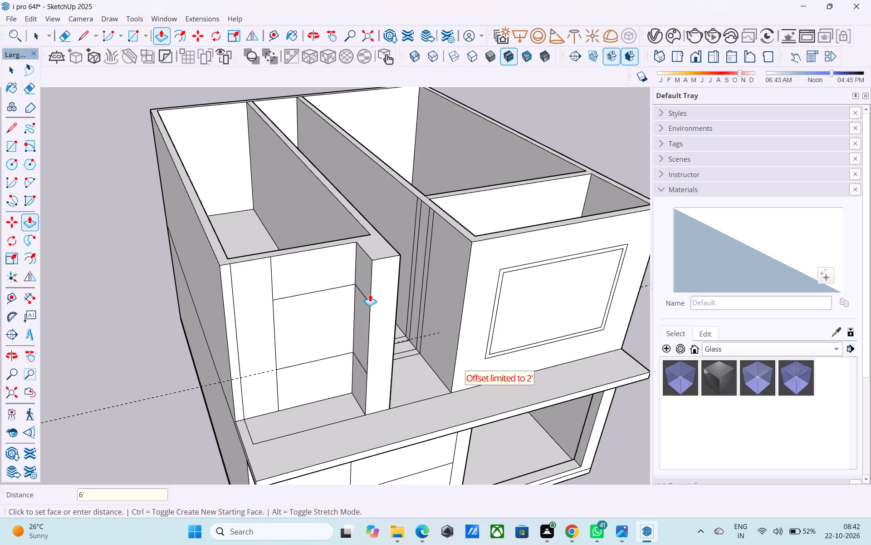
{"action": "key", "text": "6"}
{"action": "key", "text": "shift+quotedbl"}
{"action": "key", "text": "Return"}
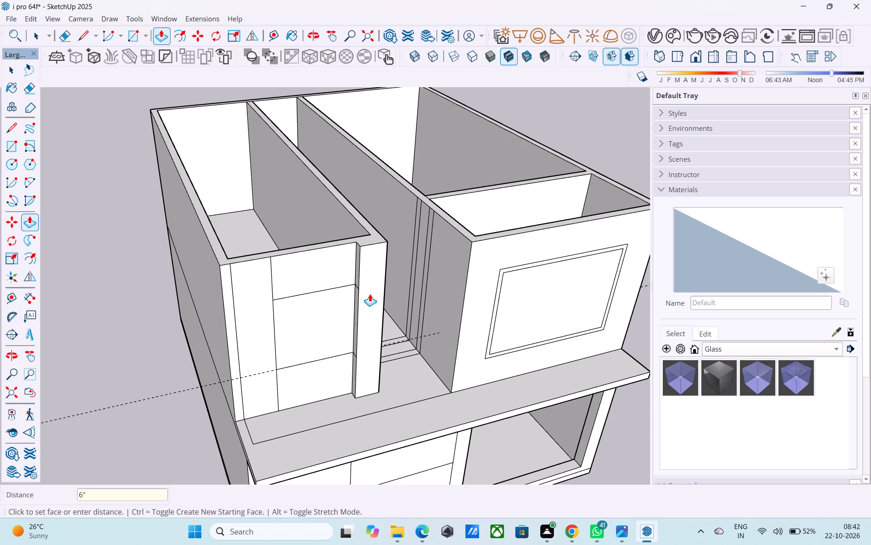
{"action": "double_click", "coordinate": [263, 296]}
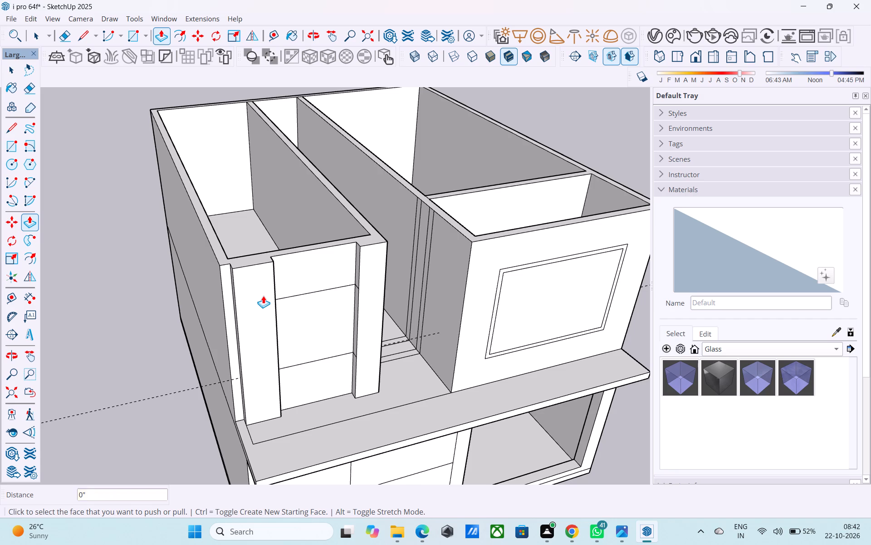
Copy the top edge of the left room's window outline up by 6".
{"action": "middle_click_drag", "start_coordinate": [263, 296], "coordinate": [224, 286]}
{"action": "middle_click_drag", "start_coordinate": [321, 271], "coordinate": [289, 279]}
{"action": "scroll", "coordinate": [254, 301], "scroll_direction": "up", "scroll_amount": 4}
{"action": "key", "text": "space"}
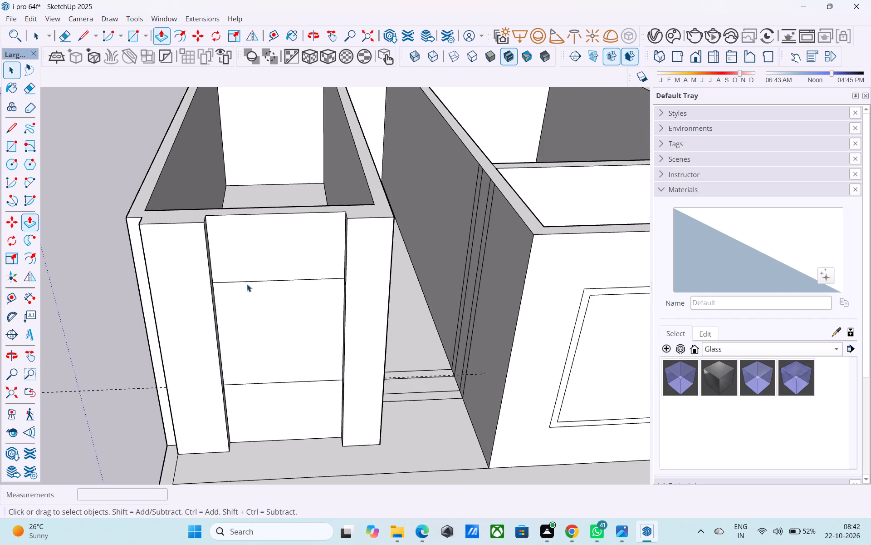
{"action": "scroll", "coordinate": [247, 284], "scroll_direction": "up", "scroll_amount": 3}
{"action": "left_click", "coordinate": [247, 279]}
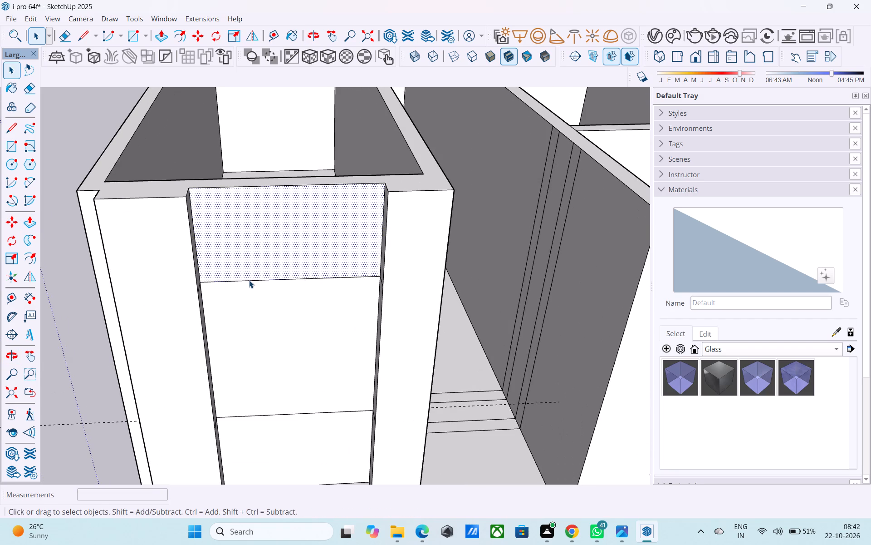
{"action": "left_click", "coordinate": [249, 280]}
{"action": "key", "text": "m"}
{"action": "middle_click_drag", "start_coordinate": [226, 285], "coordinate": [203, 283]}
{"action": "scroll", "coordinate": [203, 283], "scroll_direction": "up", "scroll_amount": 12}
{"action": "left_click", "coordinate": [176, 266]}
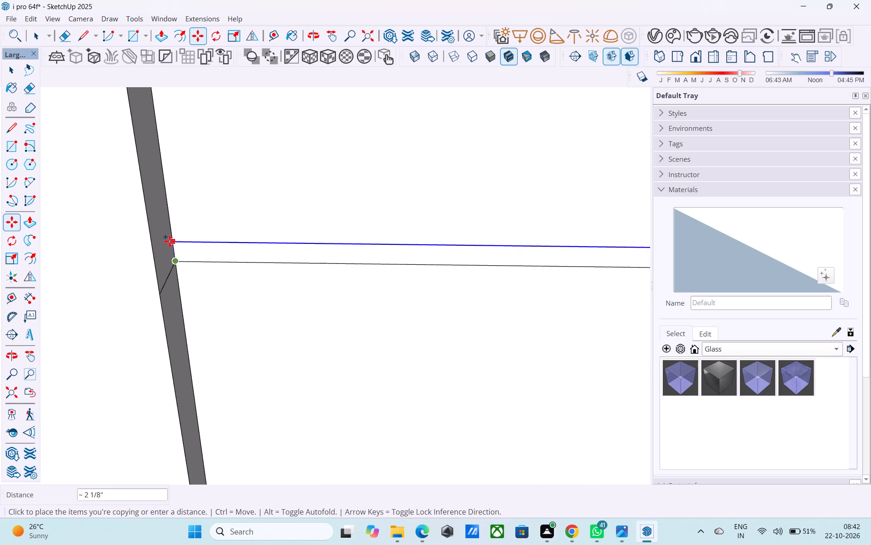
{"action": "type", "text": "6\""}
{"action": "key", "text": "Return"}
{"action": "key", "text": "space"}
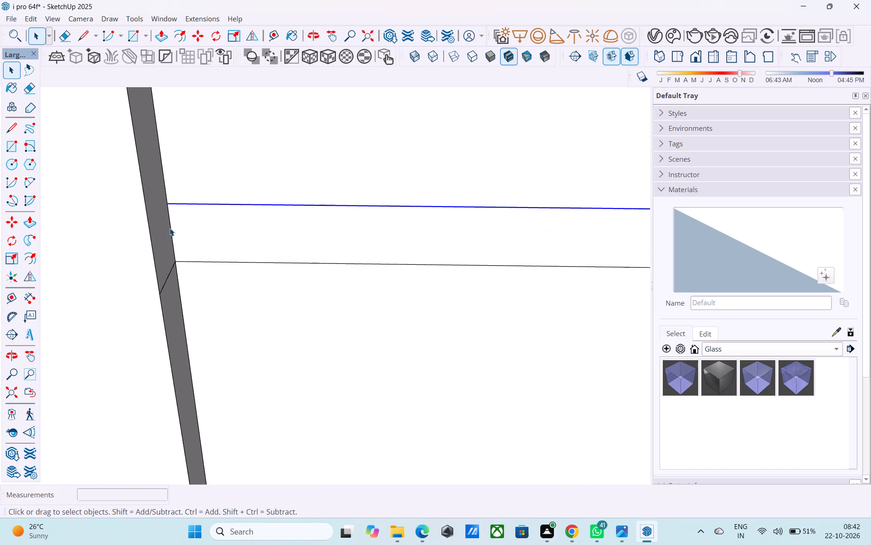
Push/Pull the strip above the left room's window outline out to the side strips' front, and a further 1' as a ledge.
{"action": "left_click", "coordinate": [227, 223]}
{"action": "key", "text": "p"}
{"action": "left_click", "coordinate": [227, 223]}
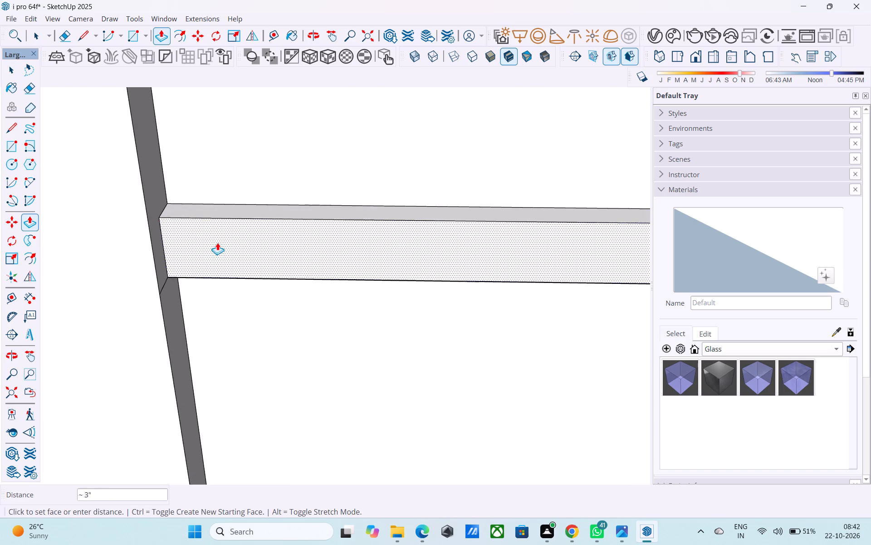
{"action": "left_click_drag", "start_coordinate": [151, 321], "coordinate": [147, 328]}
{"action": "left_click", "coordinate": [214, 266]}
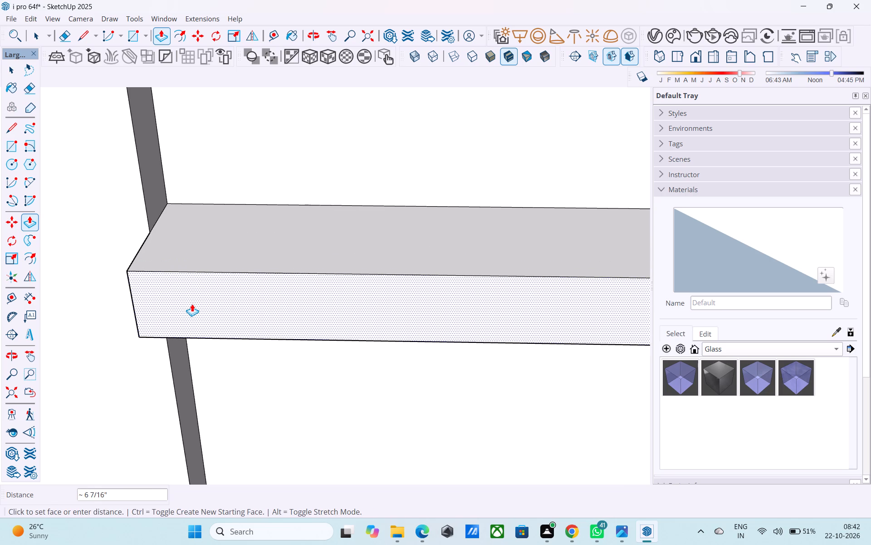
{"action": "type", "text": "1'"}
{"action": "key", "text": "Return"}
Push/Pull the inner pane of the right room's upper front window inward by 6" to cut the opening.
{"action": "scroll", "coordinate": [195, 298], "scroll_direction": "down", "scroll_amount": 12}
{"action": "middle_click_drag", "start_coordinate": [211, 330], "coordinate": [256, 253]}
{"action": "scroll", "coordinate": [256, 253], "scroll_direction": "up", "scroll_amount": 1}
{"action": "scroll", "coordinate": [250, 262], "scroll_direction": "down", "scroll_amount": 15}
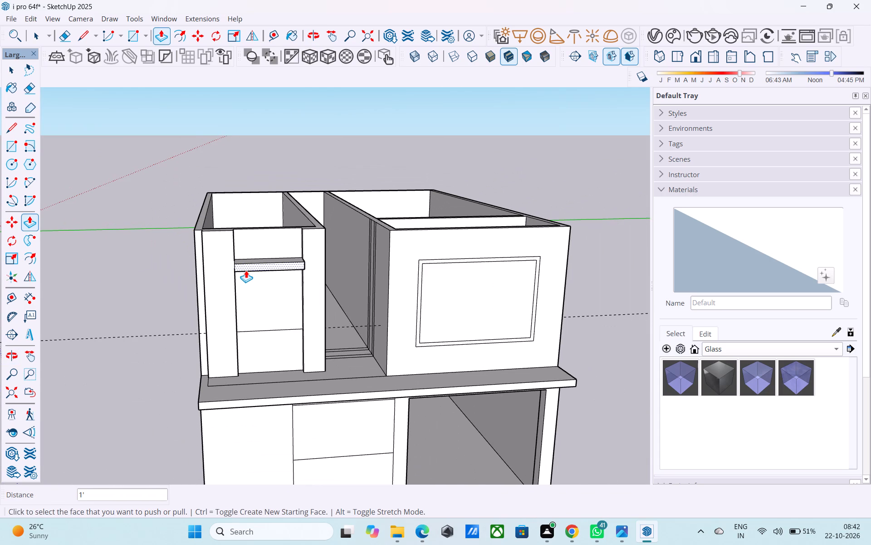
{"action": "middle_click_drag", "start_coordinate": [246, 270], "coordinate": [228, 267]}
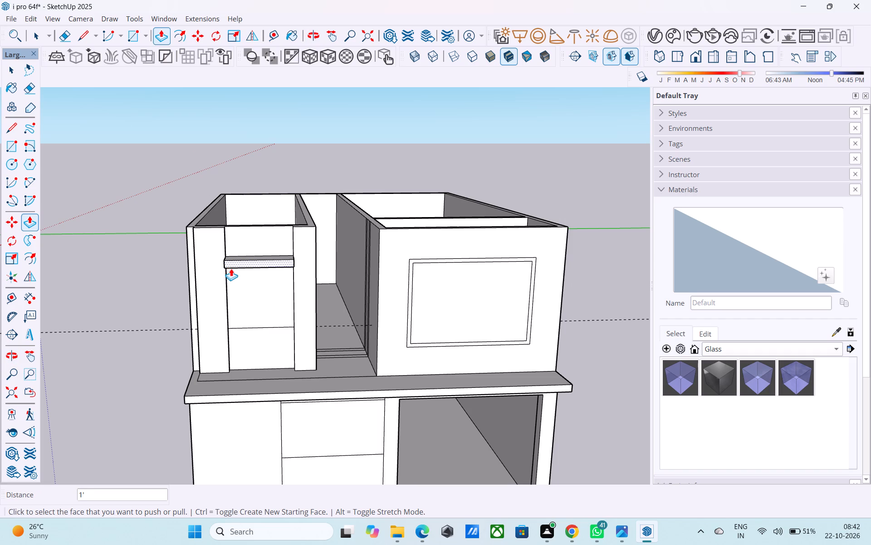
{"action": "scroll", "coordinate": [231, 268], "scroll_direction": "down", "scroll_amount": 5}
{"action": "middle_click_drag", "start_coordinate": [279, 278], "coordinate": [315, 251]}
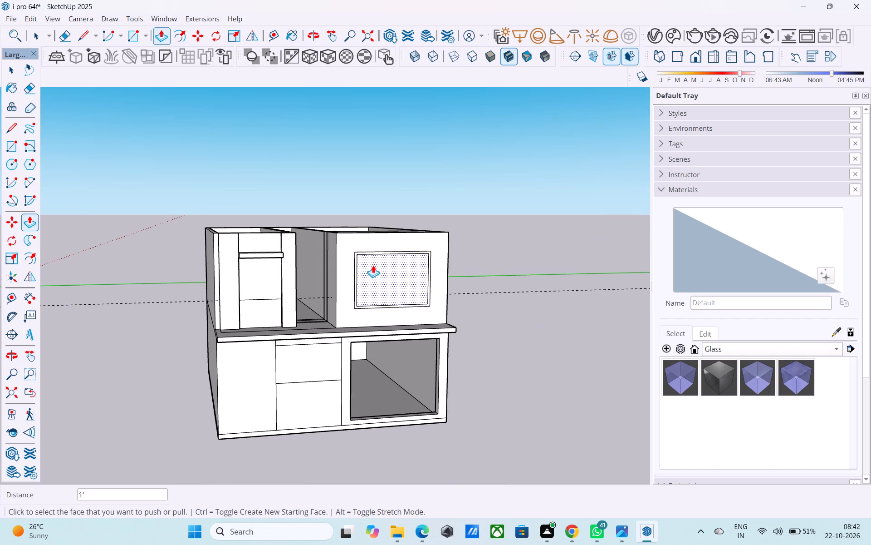
{"action": "scroll", "coordinate": [373, 265], "scroll_direction": "up", "scroll_amount": 10}
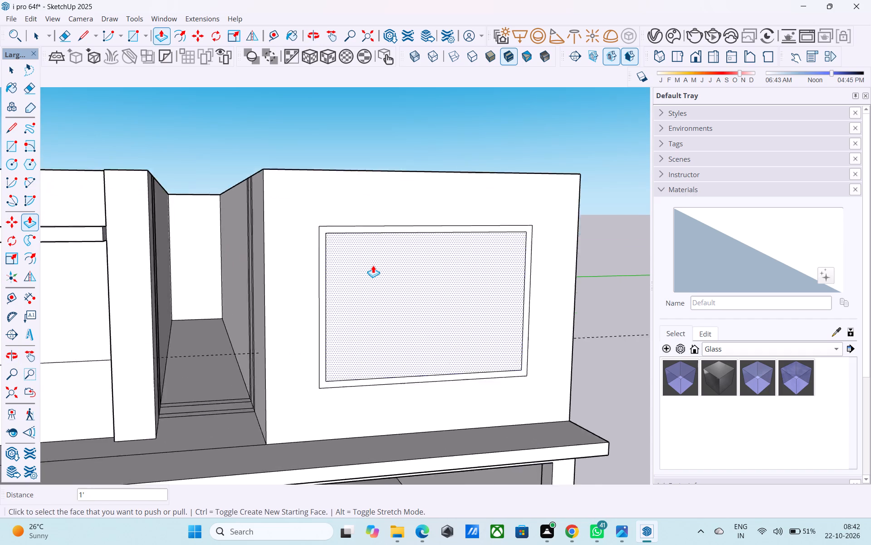
{"action": "scroll", "coordinate": [373, 265], "scroll_direction": "up", "scroll_amount": 2}
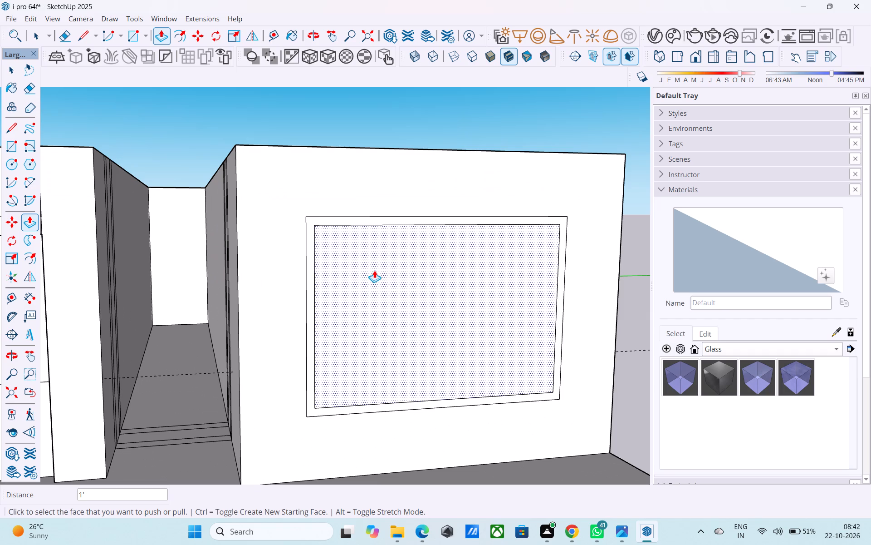
{"action": "left_click", "coordinate": [374, 272]}
{"action": "scroll", "coordinate": [366, 258], "scroll_direction": "up", "scroll_amount": 2}
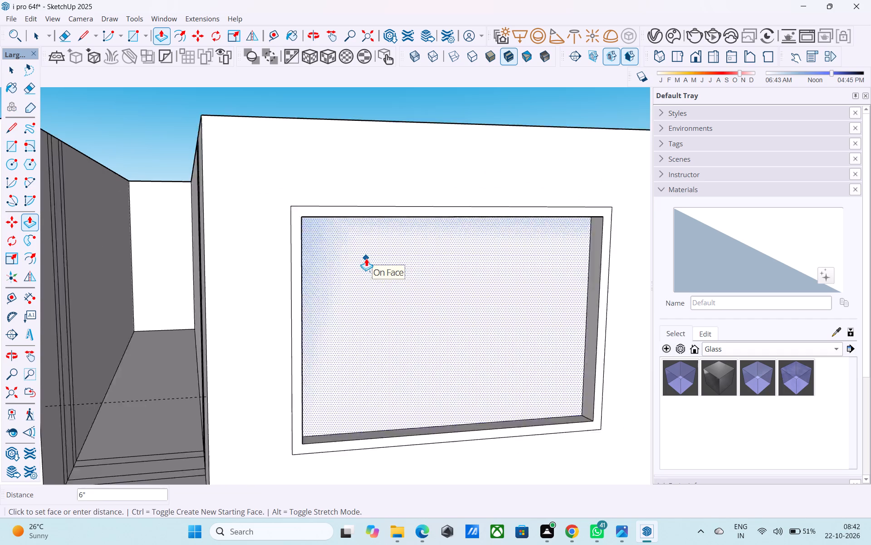
{"action": "scroll", "coordinate": [366, 258], "scroll_direction": "up", "scroll_amount": 4}
{"action": "left_click", "coordinate": [366, 258]}
Examine the upper floor's front with the cut window and ledge from several angles.
{"action": "scroll", "coordinate": [366, 258], "scroll_direction": "down", "scroll_amount": 7}
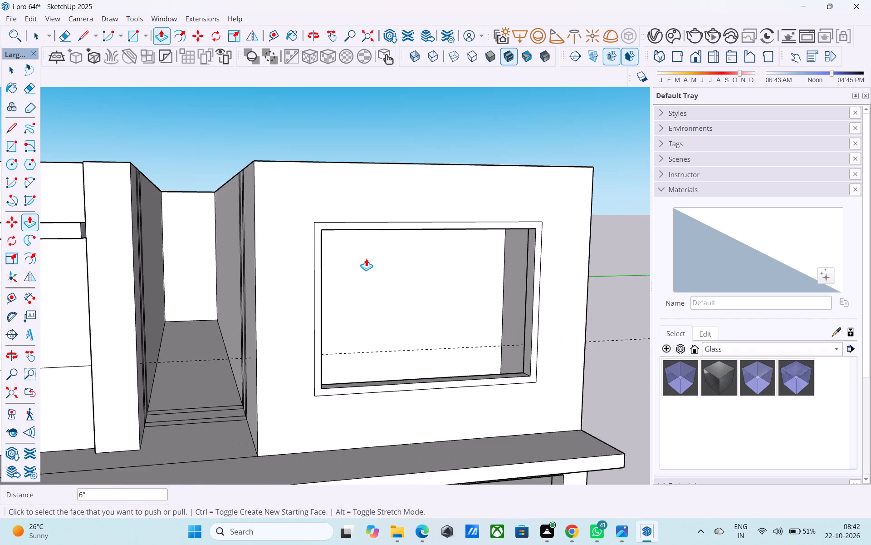
{"action": "scroll", "coordinate": [366, 258], "scroll_direction": "down", "scroll_amount": 3}
{"action": "middle_click_drag", "start_coordinate": [366, 258], "coordinate": [357, 407]}
{"action": "middle_click_drag", "start_coordinate": [349, 346], "coordinate": [469, 237]}
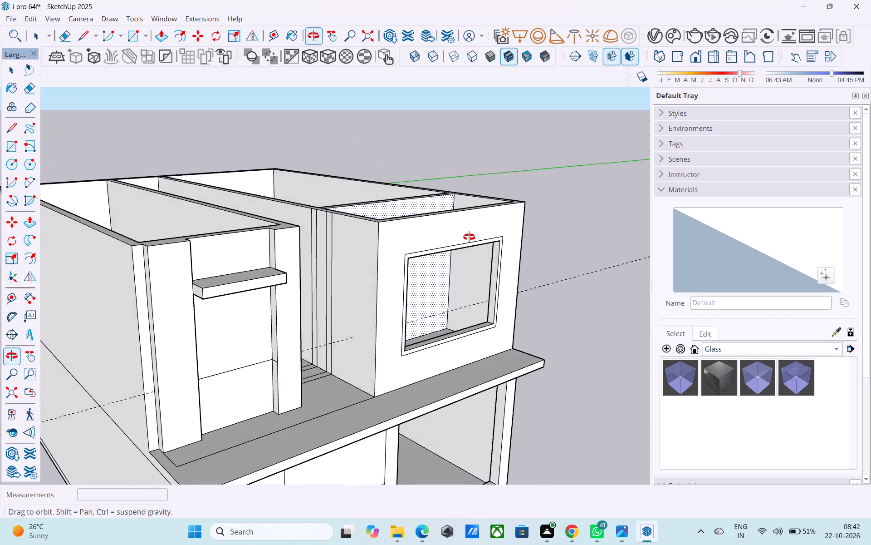
{"action": "middle_click_drag", "start_coordinate": [469, 237], "coordinate": [471, 237]}
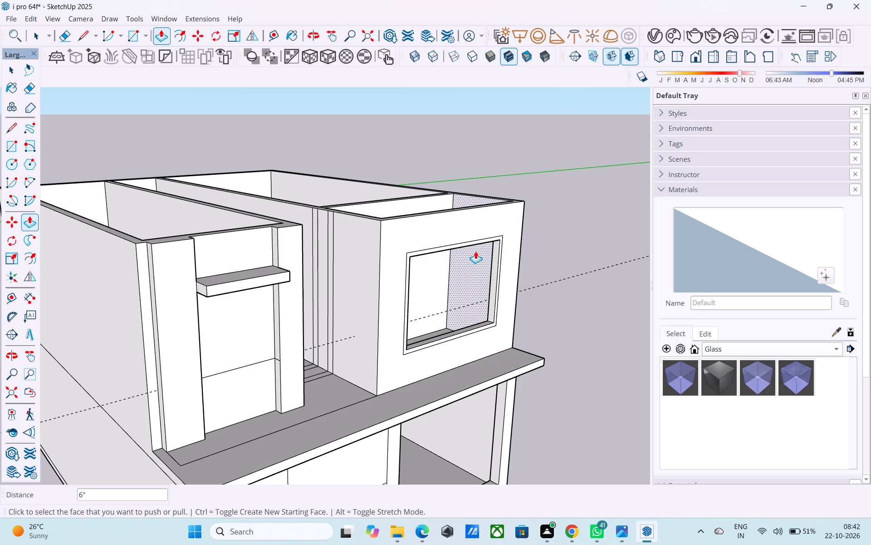
{"action": "scroll", "coordinate": [477, 245], "scroll_direction": "down", "scroll_amount": 1}
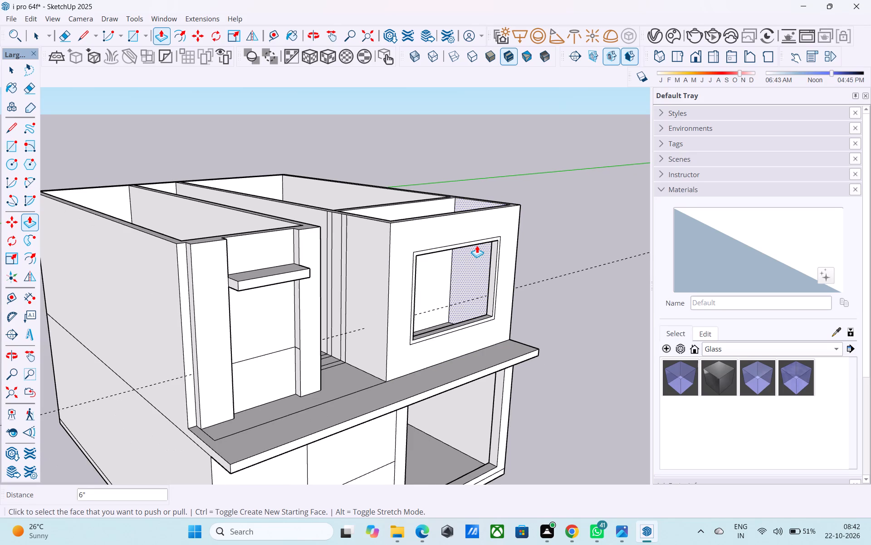
{"action": "scroll", "coordinate": [477, 245], "scroll_direction": "down", "scroll_amount": 1}
{"action": "middle_click_drag", "start_coordinate": [476, 245], "coordinate": [366, 247]}
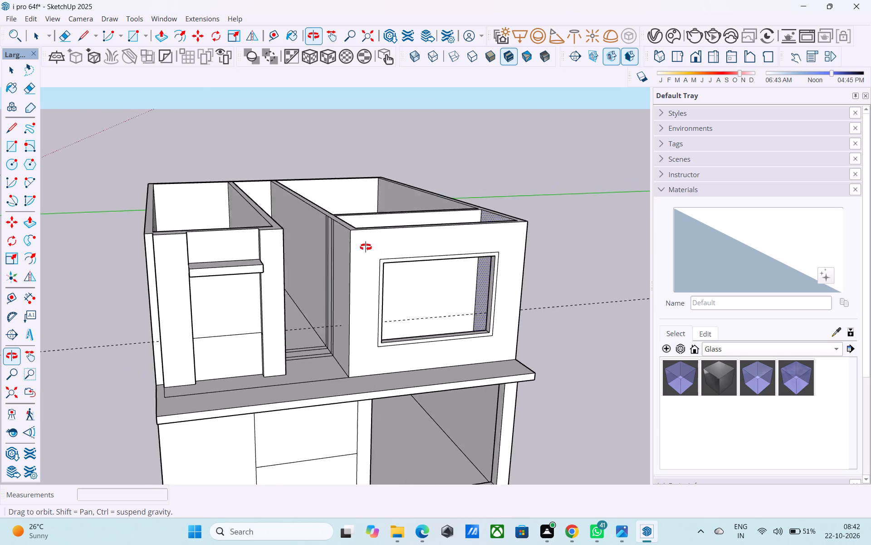
{"action": "middle_click_drag", "start_coordinate": [366, 247], "coordinate": [269, 254]}
{"action": "scroll", "coordinate": [269, 255], "scroll_direction": "up", "scroll_amount": 3}
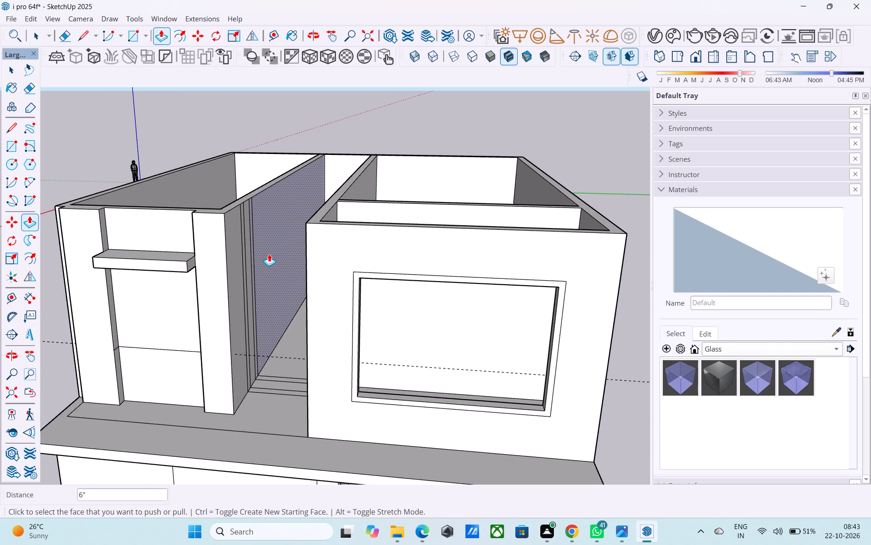
Copy the top edge of the narrow vertical strip on the left room's passage wall down by 3'.
{"action": "key", "text": "space"}
{"action": "scroll", "coordinate": [269, 254], "scroll_direction": "down", "scroll_amount": 5}
{"action": "middle_click_drag", "start_coordinate": [269, 256], "coordinate": [220, 357]}
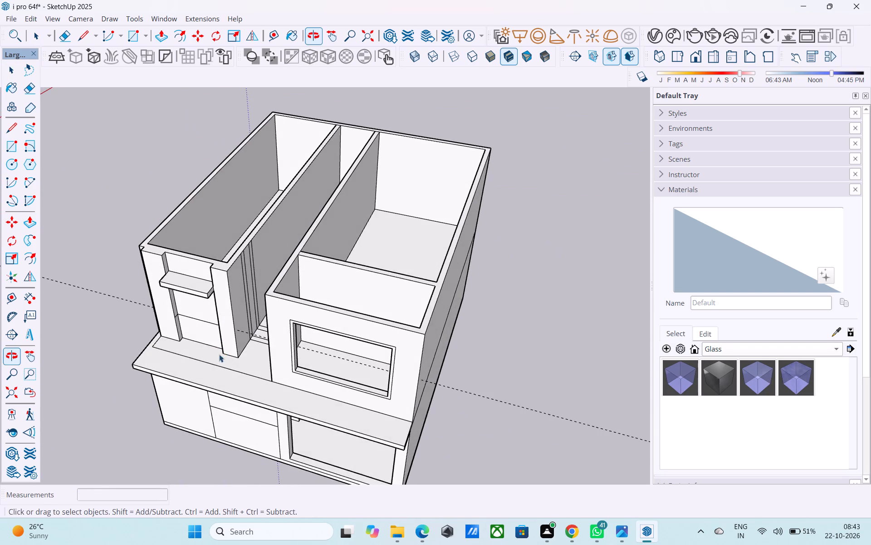
{"action": "scroll", "coordinate": [232, 301], "scroll_direction": "up", "scroll_amount": 4}
{"action": "scroll", "coordinate": [260, 228], "scroll_direction": "up", "scroll_amount": 3}
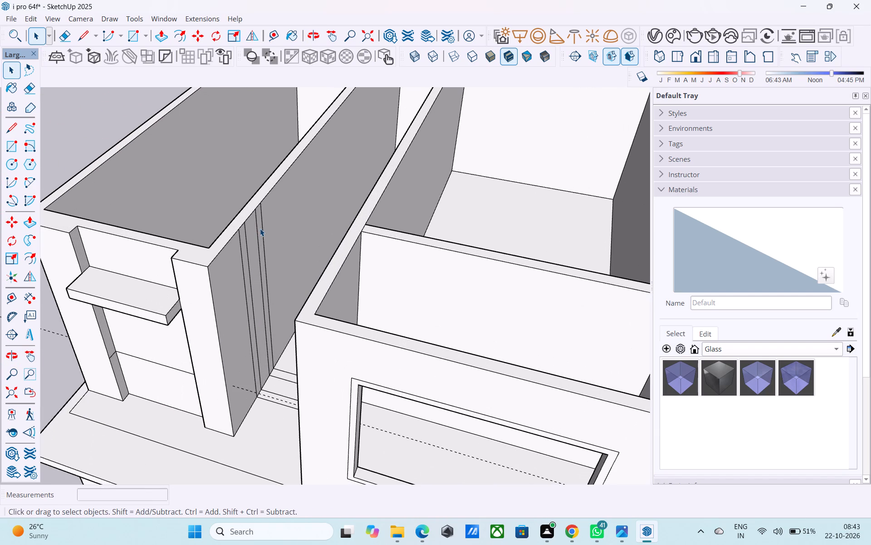
{"action": "scroll", "coordinate": [248, 226], "scroll_direction": "up", "scroll_amount": 6}
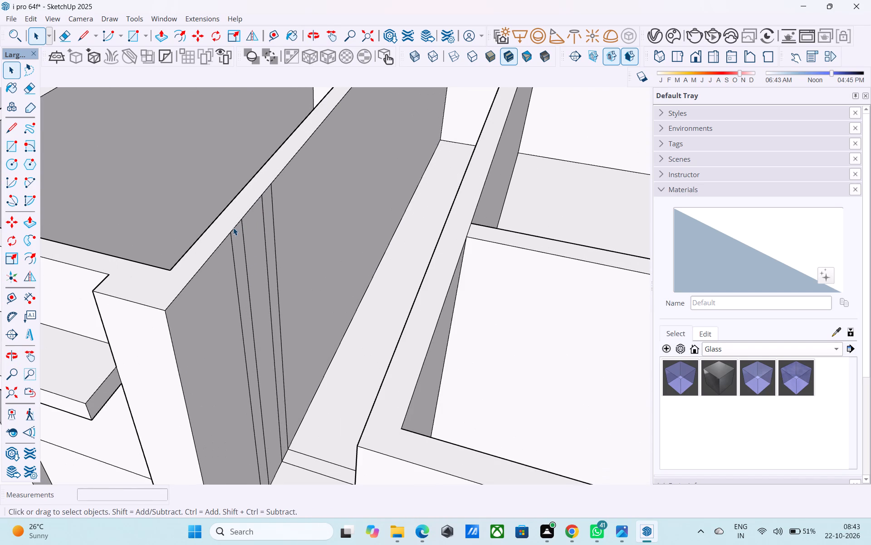
{"action": "left_click", "coordinate": [235, 228]}
{"action": "key", "text": "m"}
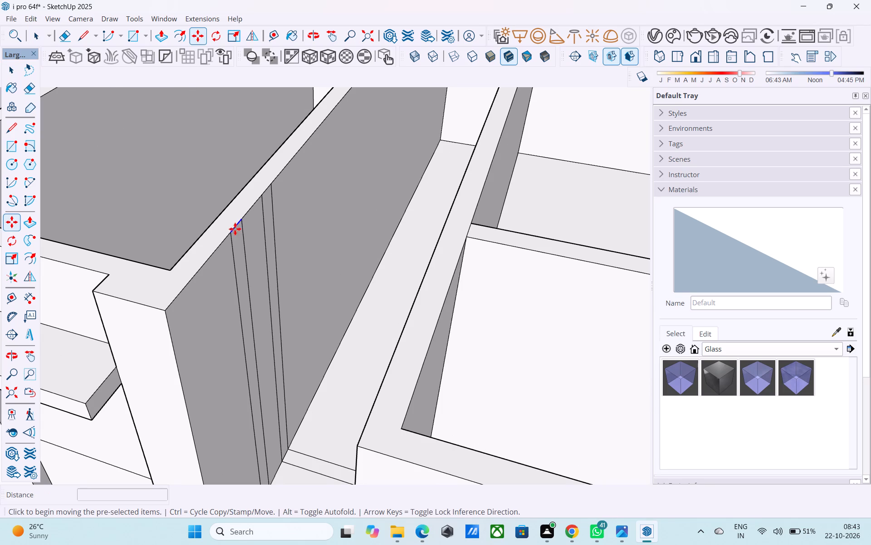
{"action": "left_click", "coordinate": [233, 234]}
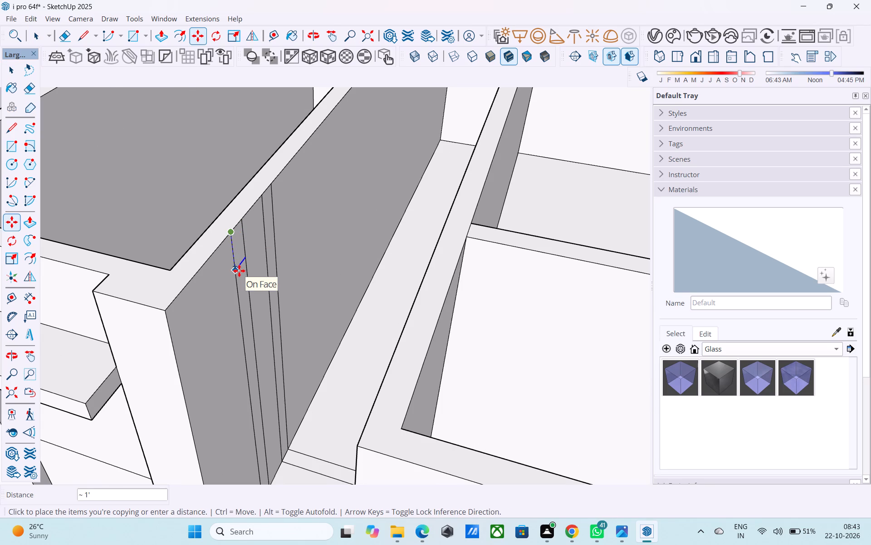
{"action": "key", "text": "3"}
{"action": "key", "text": "apostrophe"}
{"action": "key", "text": "Return"}
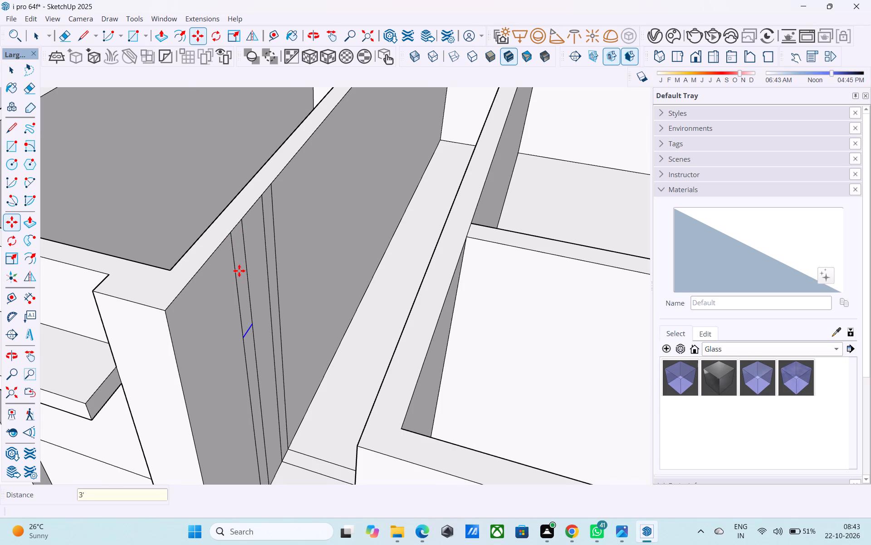
Push/Pull the 3' high strip face across the passage by 4' to the opposite wall.
{"action": "key", "text": "space"}
{"action": "left_click", "coordinate": [237, 267]}
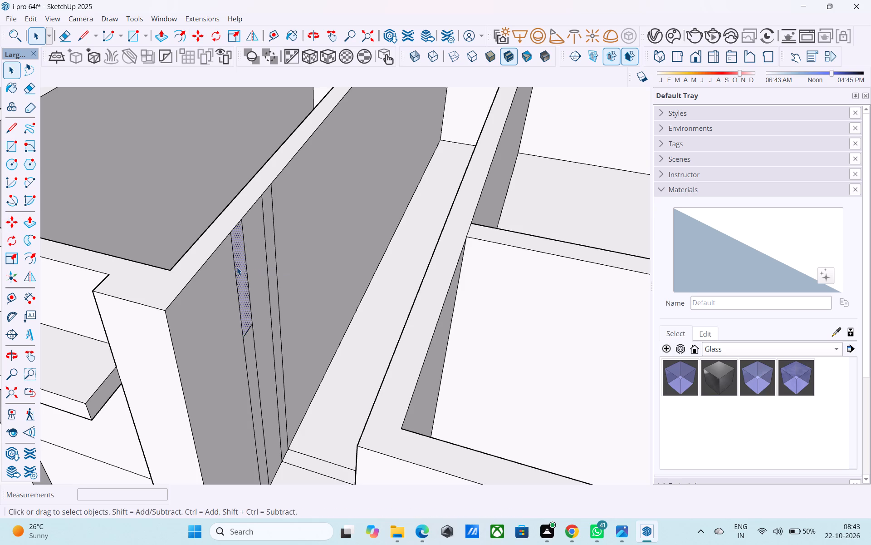
{"action": "key", "text": "p"}
{"action": "left_click", "coordinate": [237, 267]}
{"action": "scroll", "coordinate": [245, 283], "scroll_direction": "up", "scroll_amount": 1}
{"action": "middle_click_drag", "start_coordinate": [245, 283], "coordinate": [355, 307]}
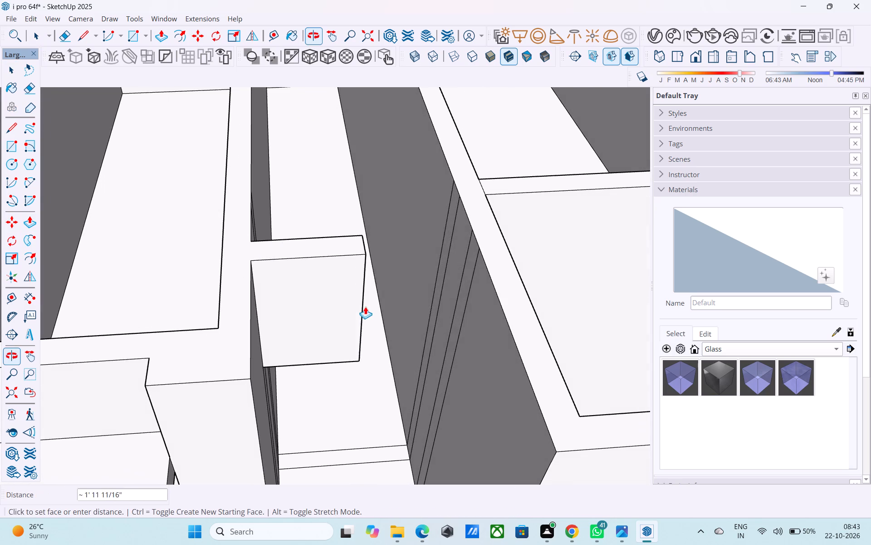
{"action": "left_click", "coordinate": [474, 326]}
Examine the house front and the wall piece above the upper passage from several angles.
{"action": "scroll", "coordinate": [476, 336], "scroll_direction": "down", "scroll_amount": 5}
{"action": "middle_click_drag", "start_coordinate": [465, 369], "coordinate": [464, 369]}
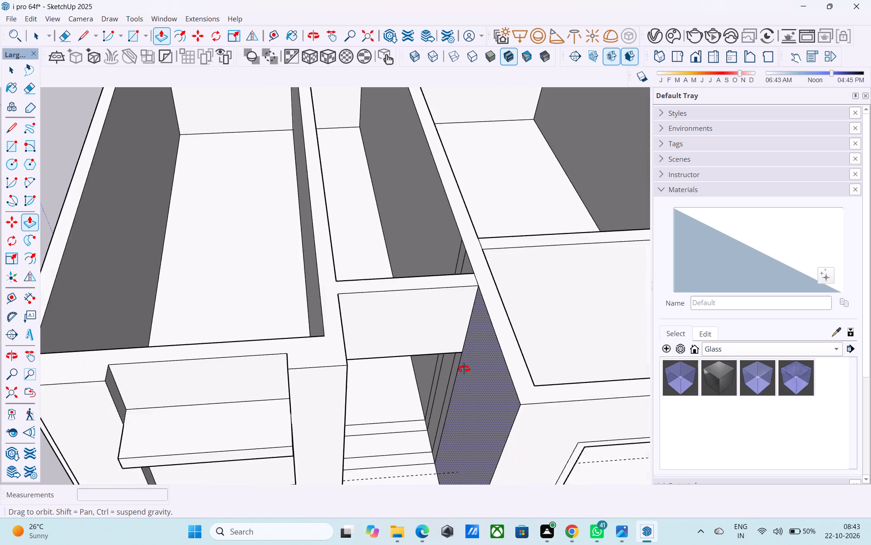
{"action": "middle_click_drag", "start_coordinate": [464, 369], "coordinate": [486, 248]}
{"action": "scroll", "coordinate": [465, 236], "scroll_direction": "down", "scroll_amount": 7}
{"action": "scroll", "coordinate": [344, 265], "scroll_direction": "down", "scroll_amount": 2}
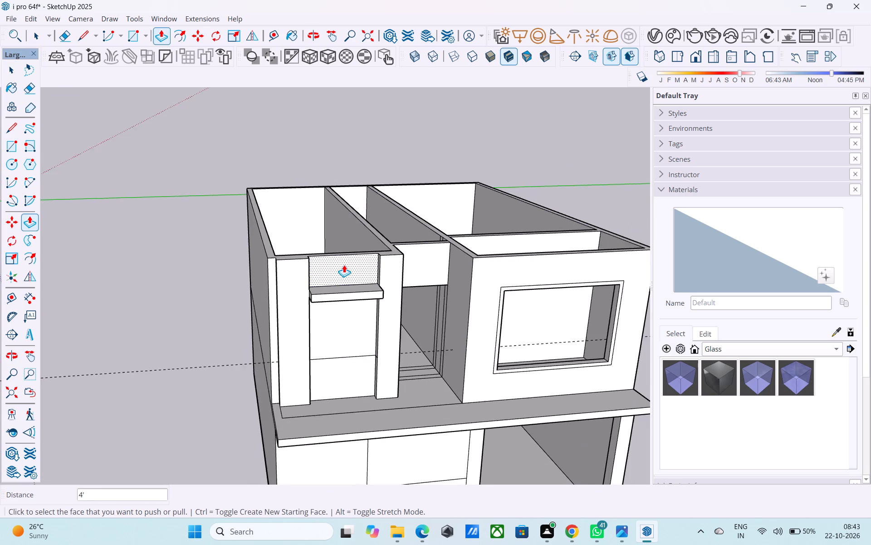
{"action": "middle_click_drag", "start_coordinate": [344, 265], "coordinate": [248, 195]}
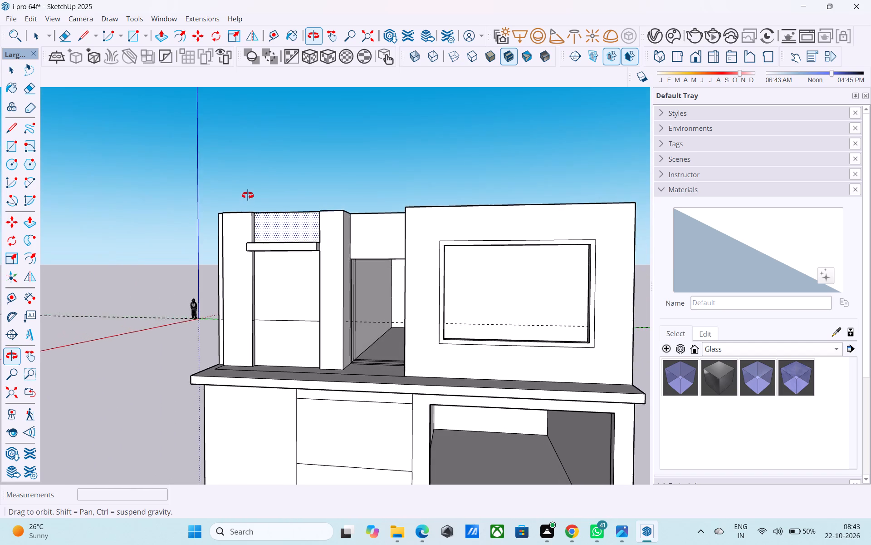
{"action": "middle_click_drag", "start_coordinate": [248, 195], "coordinate": [358, 225]}
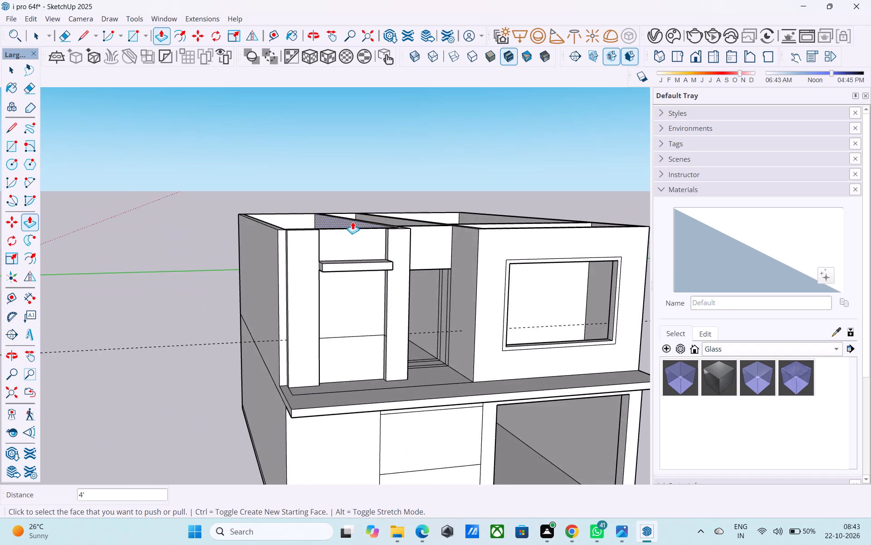
{"action": "scroll", "coordinate": [352, 222], "scroll_direction": "down", "scroll_amount": 4}
{"action": "middle_click_drag", "start_coordinate": [352, 222], "coordinate": [363, 240]}
{"action": "middle_click_drag", "start_coordinate": [399, 307], "coordinate": [376, 292]}
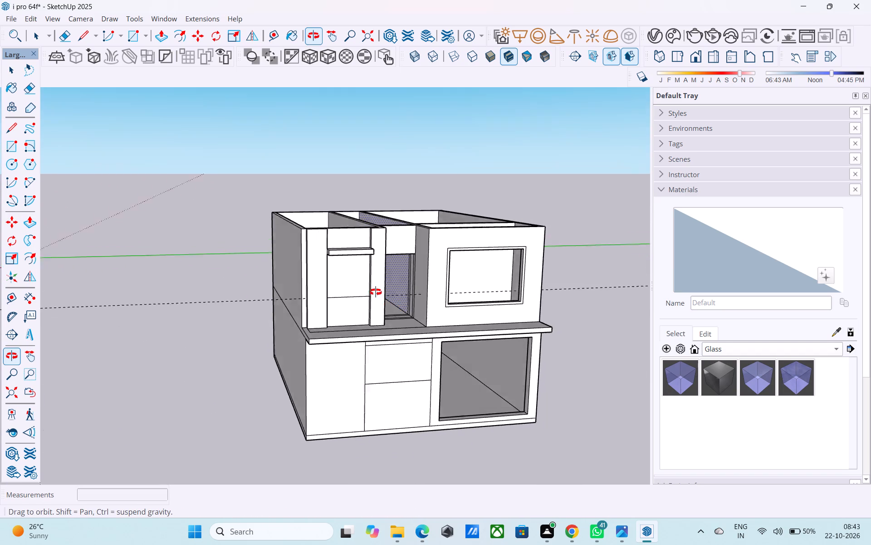
{"action": "middle_click_drag", "start_coordinate": [376, 292], "coordinate": [417, 255]}
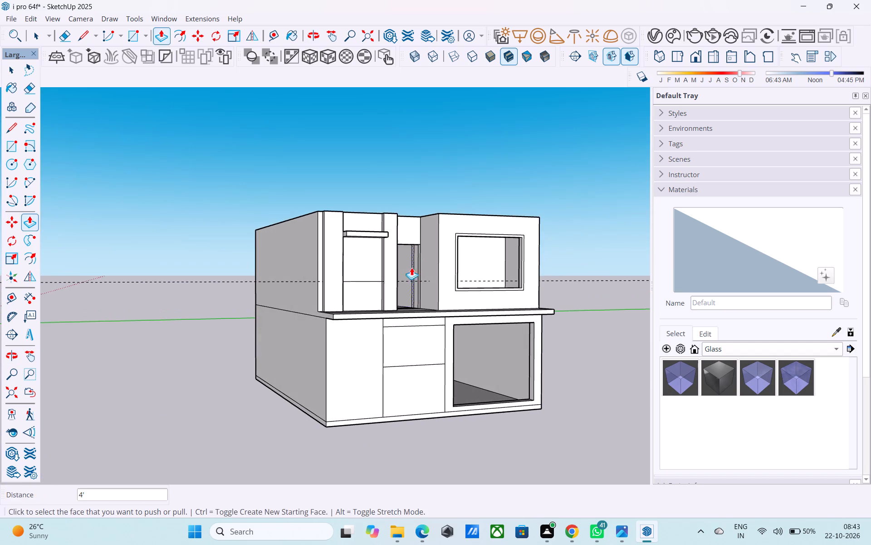
{"action": "middle_click_drag", "start_coordinate": [411, 273], "coordinate": [478, 317]}
Draw a line on the projecting slab's side face from the lower wall's front corner up to the slab's top edge.
{"action": "scroll", "coordinate": [396, 353], "scroll_direction": "up", "scroll_amount": 4}
{"action": "middle_click_drag", "start_coordinate": [369, 361], "coordinate": [379, 288]}
{"action": "scroll", "coordinate": [380, 302], "scroll_direction": "up", "scroll_amount": 1}
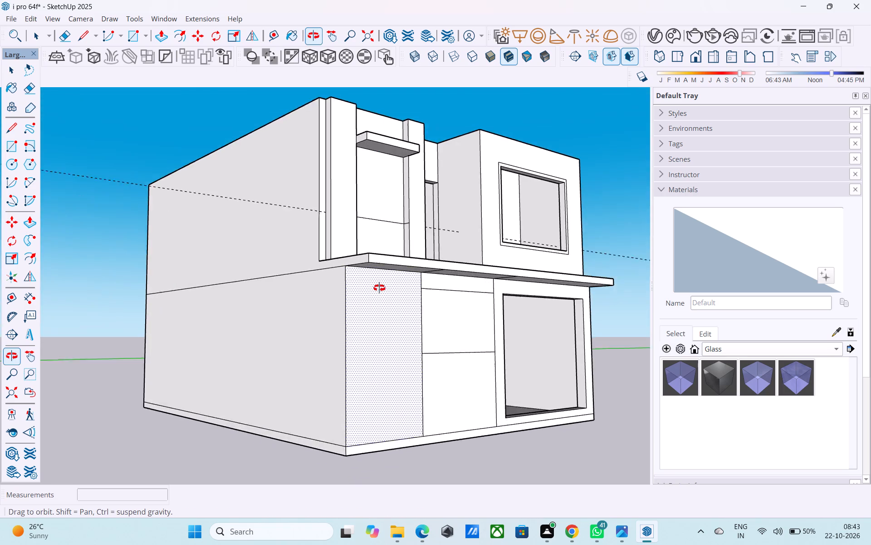
{"action": "middle_click_drag", "start_coordinate": [379, 288], "coordinate": [374, 267]}
{"action": "scroll", "coordinate": [338, 248], "scroll_direction": "up", "scroll_amount": 4}
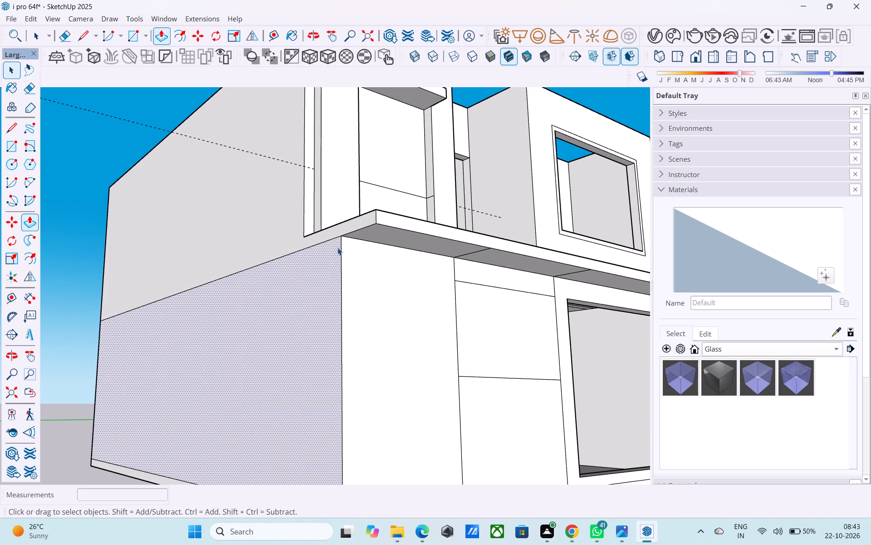
{"action": "key", "text": "space"}
{"action": "scroll", "coordinate": [338, 248], "scroll_direction": "up", "scroll_amount": 1}
{"action": "middle_click_drag", "start_coordinate": [338, 248], "coordinate": [335, 313]}
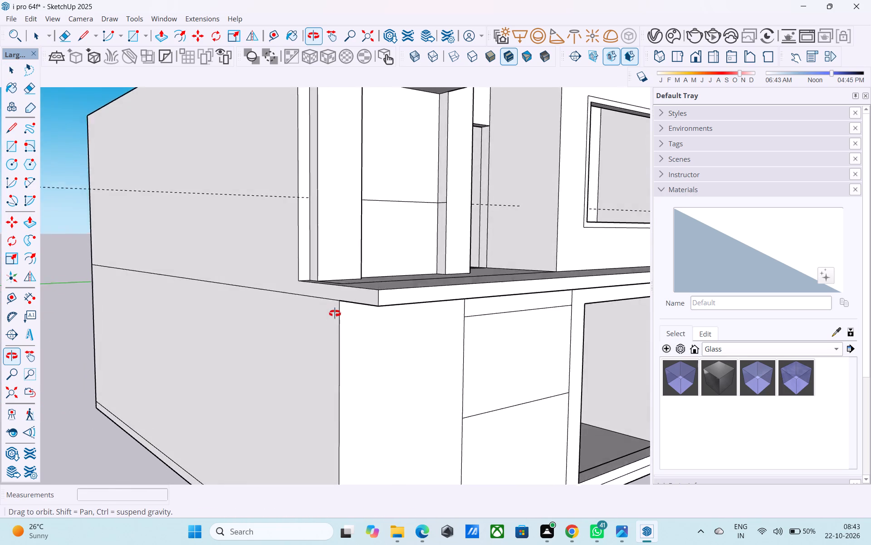
{"action": "middle_click_drag", "start_coordinate": [335, 313], "coordinate": [326, 297]}
{"action": "key", "text": "l"}
{"action": "scroll", "coordinate": [340, 302], "scroll_direction": "up", "scroll_amount": 6}
{"action": "left_click", "coordinate": [319, 268]}
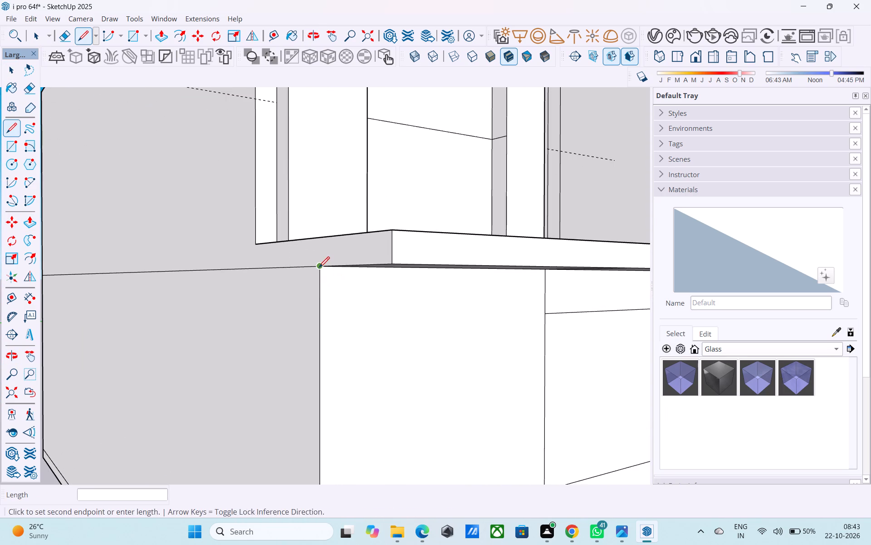
{"action": "middle_click_drag", "start_coordinate": [321, 272], "coordinate": [330, 366]}
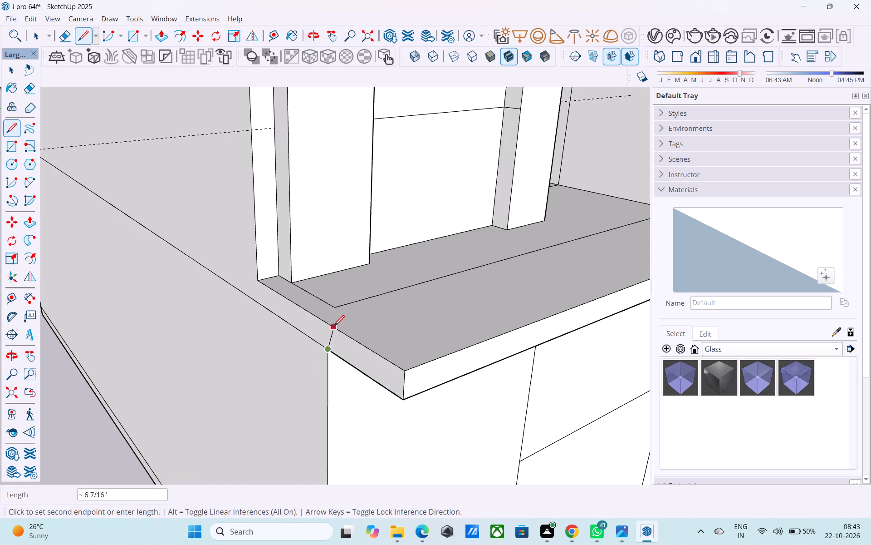
{"action": "left_click", "coordinate": [329, 324]}
Draw a 6' line across the projecting slab's top, aligned with the lower wall's front face, ending at the slab's side edge.
{"action": "middle_click_drag", "start_coordinate": [475, 344], "coordinate": [294, 273]}
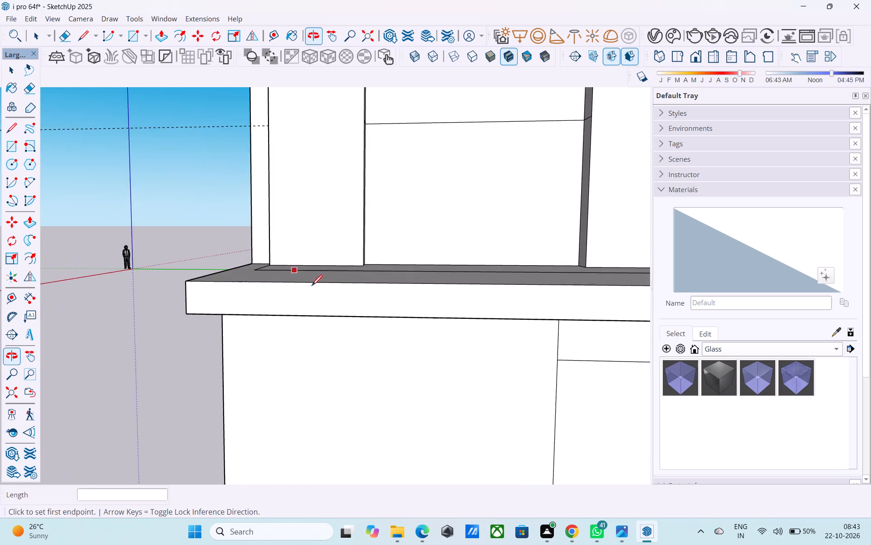
{"action": "scroll", "coordinate": [435, 364], "scroll_direction": "up", "scroll_amount": 1}
{"action": "middle_click_drag", "start_coordinate": [408, 322], "coordinate": [377, 263]}
{"action": "left_click", "coordinate": [568, 256]}
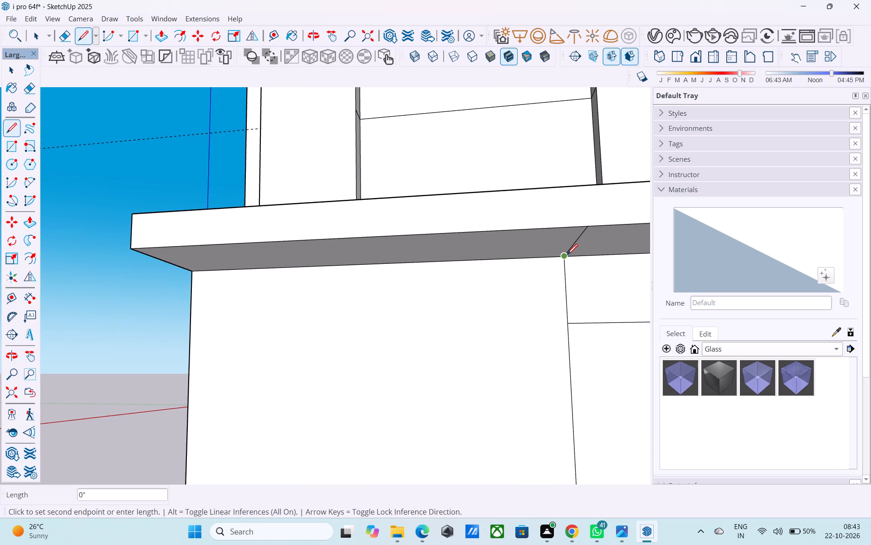
{"action": "middle_click_drag", "start_coordinate": [565, 254], "coordinate": [568, 401]}
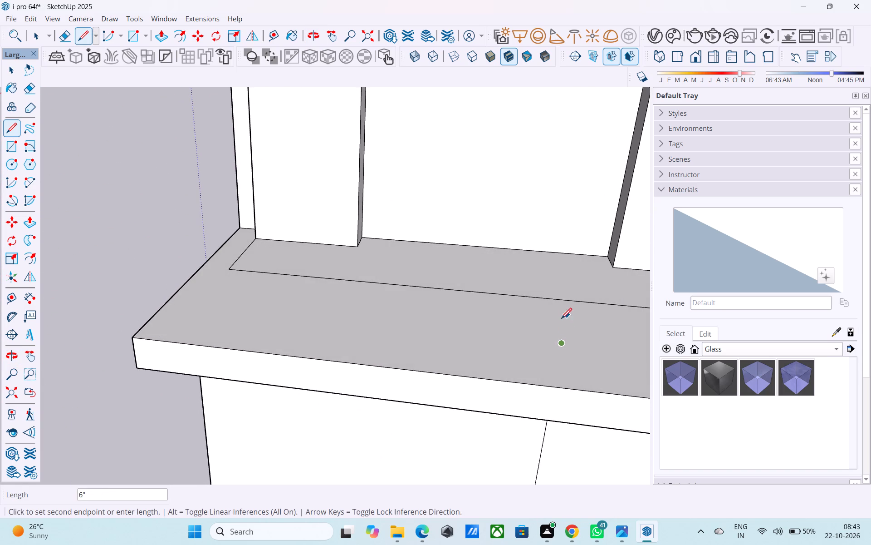
{"action": "scroll", "coordinate": [568, 314], "scroll_direction": "up", "scroll_amount": 2}
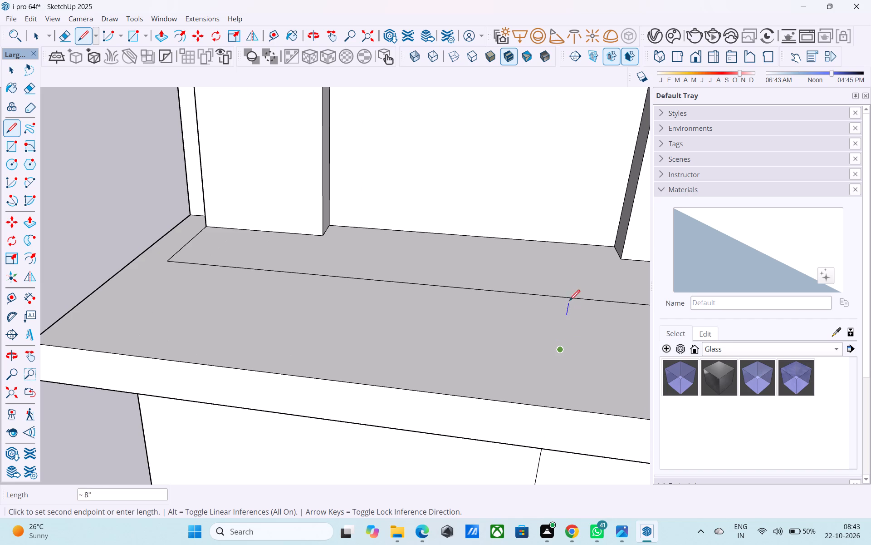
{"action": "left_click", "coordinate": [567, 313]}
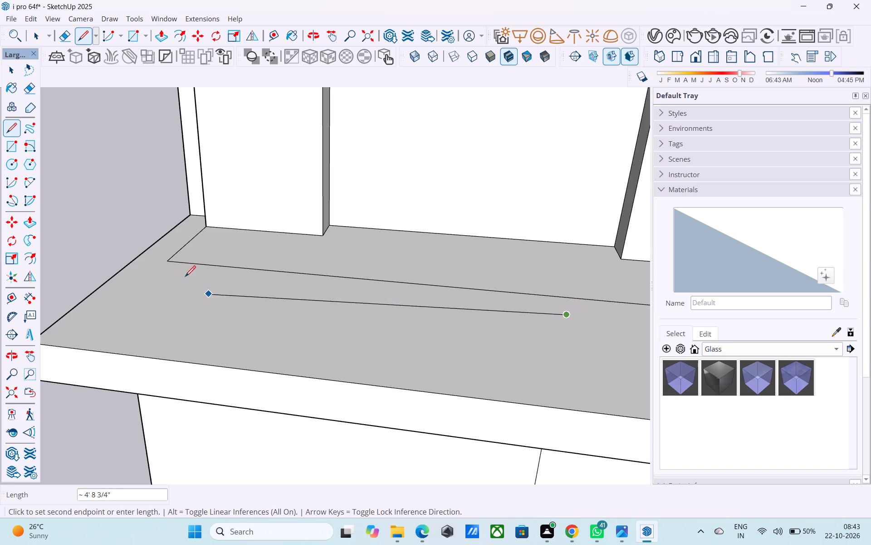
{"action": "left_click", "coordinate": [118, 273]}
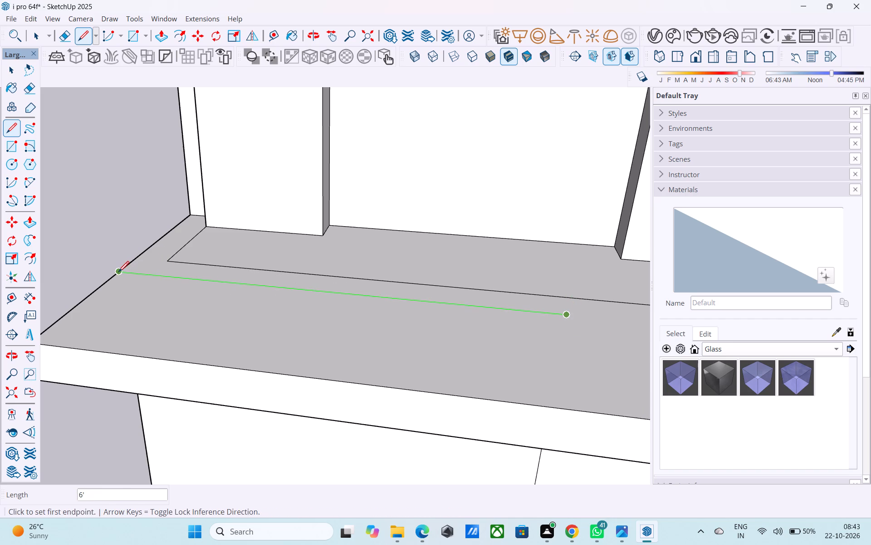
Erase the old L-shaped outline on the slab's top between the upper wall and the 6' line.
{"action": "middle_click_drag", "start_coordinate": [118, 273], "coordinate": [466, 226]}
{"action": "scroll", "coordinate": [442, 253], "scroll_direction": "down", "scroll_amount": 6}
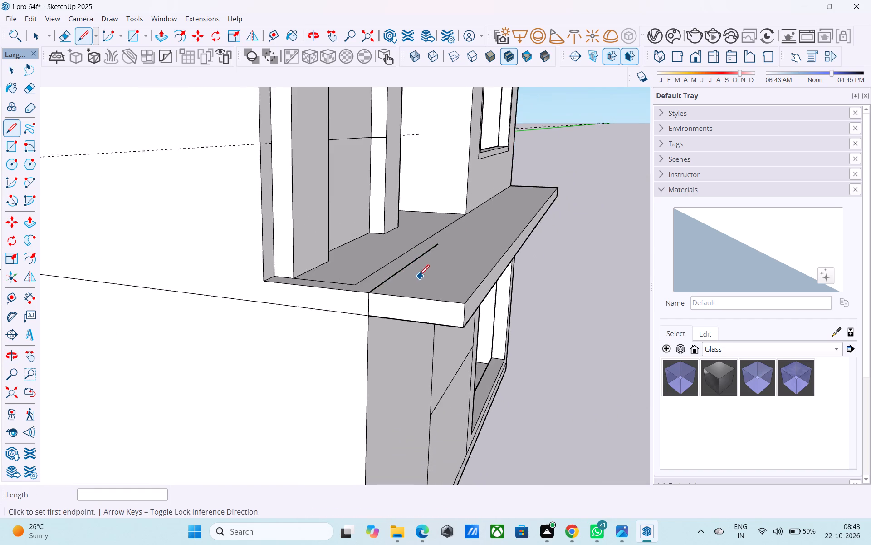
{"action": "middle_click_drag", "start_coordinate": [413, 281], "coordinate": [336, 314]}
{"action": "middle_click_drag", "start_coordinate": [312, 319], "coordinate": [293, 335]}
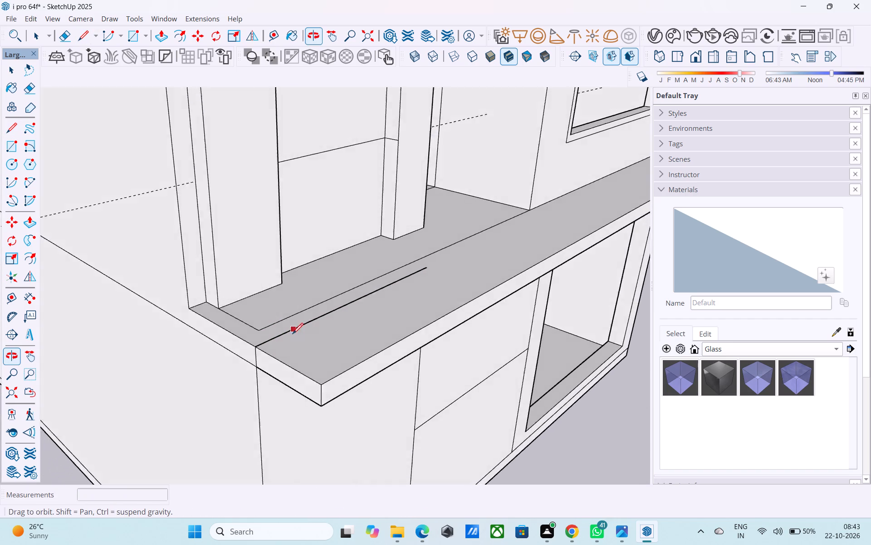
{"action": "middle_click_drag", "start_coordinate": [293, 335], "coordinate": [294, 334]}
{"action": "scroll", "coordinate": [281, 327], "scroll_direction": "up", "scroll_amount": 2}
{"action": "key", "text": "e"}
{"action": "left_click_drag", "start_coordinate": [274, 326], "coordinate": [264, 324]}
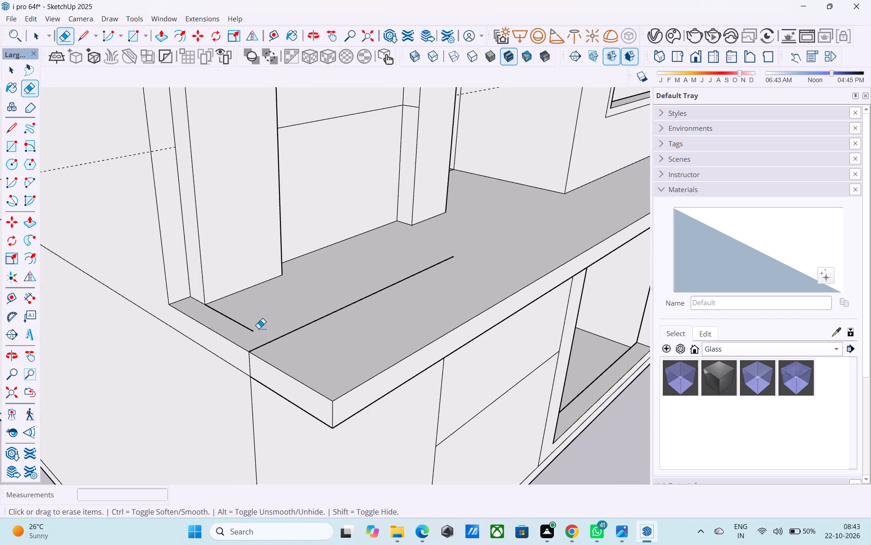
{"action": "left_click_drag", "start_coordinate": [257, 328], "coordinate": [242, 329]}
{"action": "key", "text": "space"}
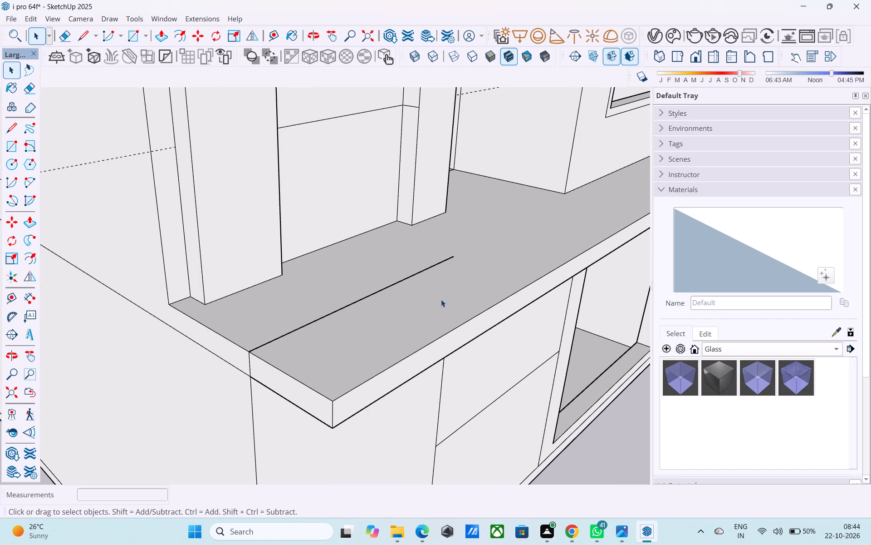
Draw a line from the 6' line's free end back to the upper wall, closing the rectangle on the slab.
{"action": "middle_click_drag", "start_coordinate": [459, 295], "coordinate": [250, 285]}
{"action": "scroll", "coordinate": [353, 286], "scroll_direction": "up", "scroll_amount": 1}
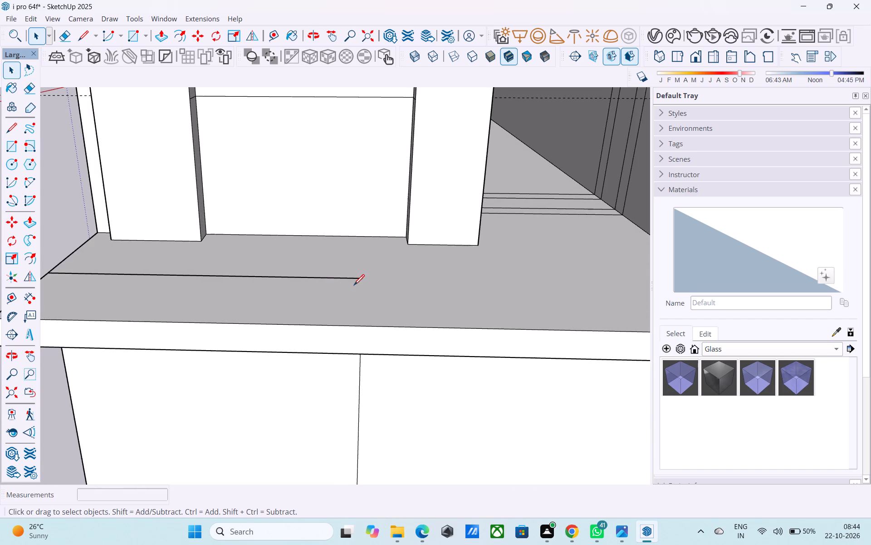
{"action": "key", "text": "l"}
{"action": "scroll", "coordinate": [354, 286], "scroll_direction": "up", "scroll_amount": 1}
{"action": "left_click", "coordinate": [358, 275]}
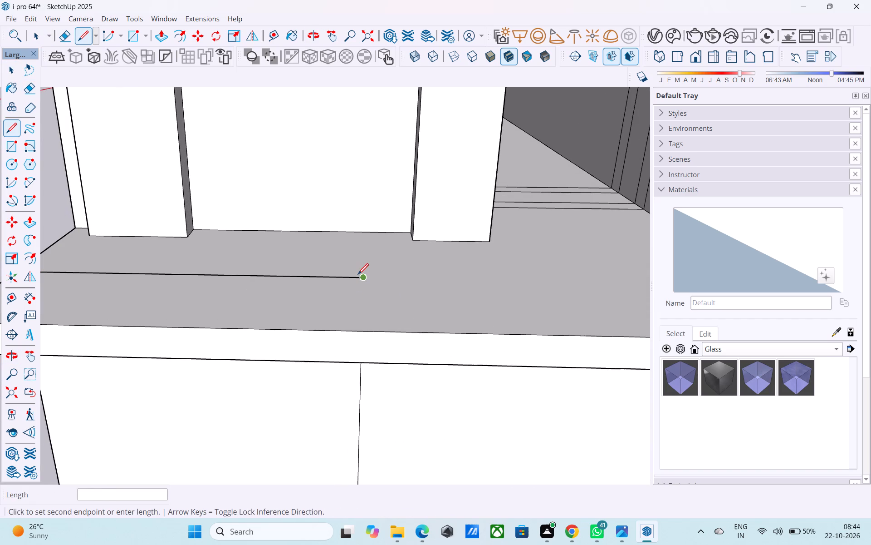
{"action": "left_click", "coordinate": [364, 231]}
{"action": "key", "text": "space"}
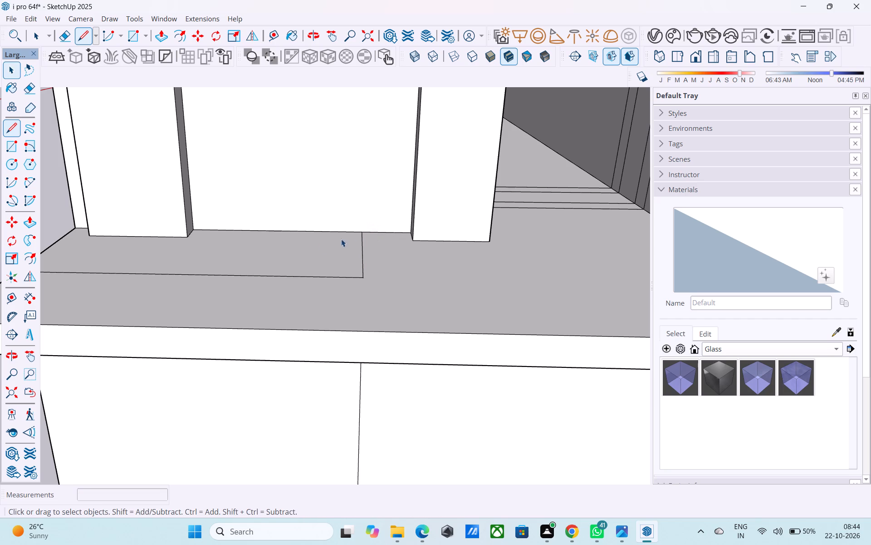
Push/Pull the closed rectangle on the slab's top up by 2'.
{"action": "left_click", "coordinate": [310, 248]}
{"action": "key", "text": "p"}
{"action": "left_click", "coordinate": [310, 248]}
{"action": "scroll", "coordinate": [308, 229], "scroll_direction": "down", "scroll_amount": 7}
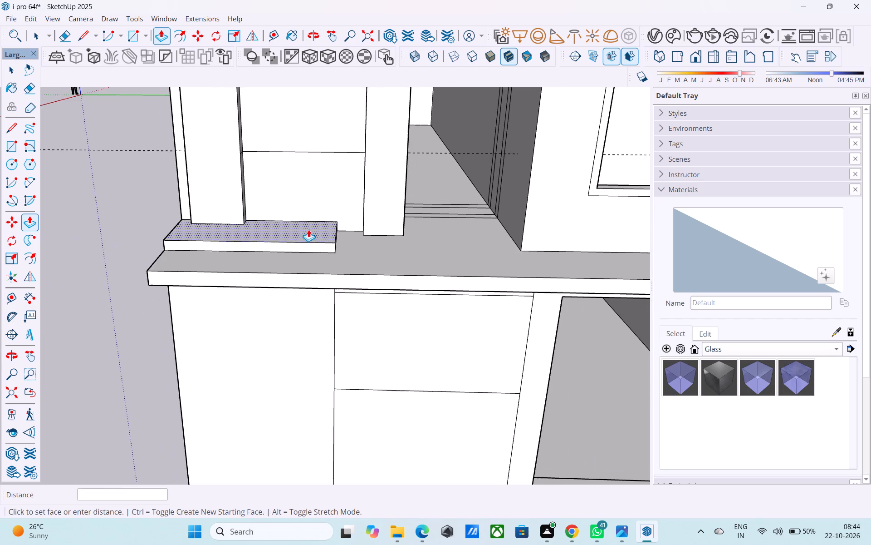
{"action": "middle_click_drag", "start_coordinate": [308, 229], "coordinate": [424, 173]}
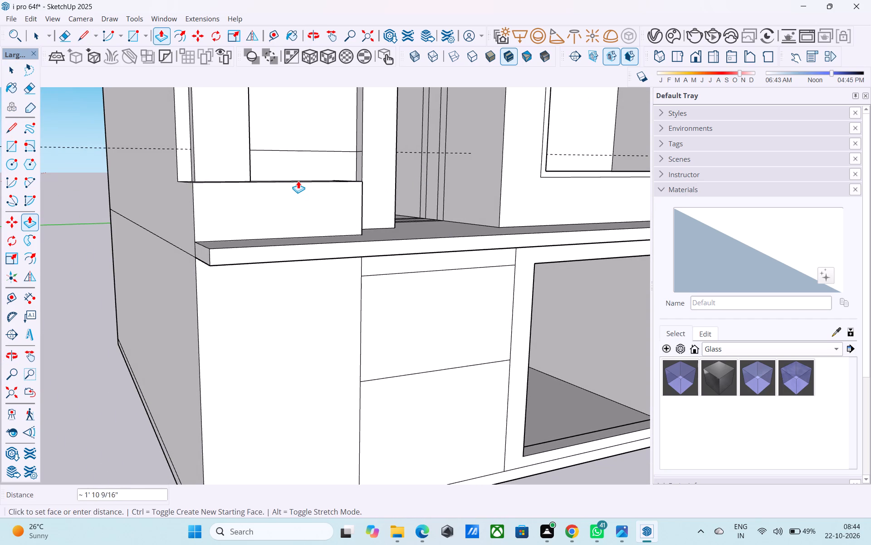
{"action": "middle_click_drag", "start_coordinate": [298, 178], "coordinate": [293, 241]}
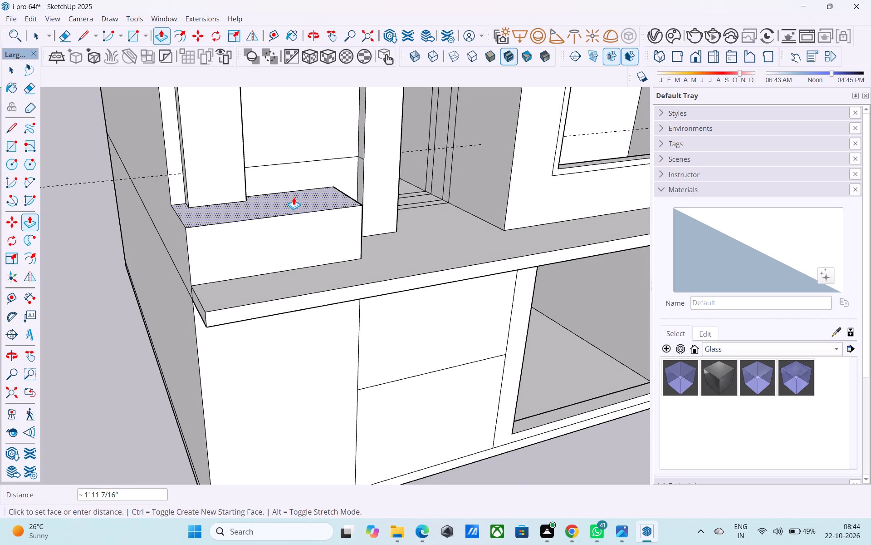
{"action": "type", "text": "2'"}
{"action": "key", "text": "Return"}
{"action": "key", "text": "space"}
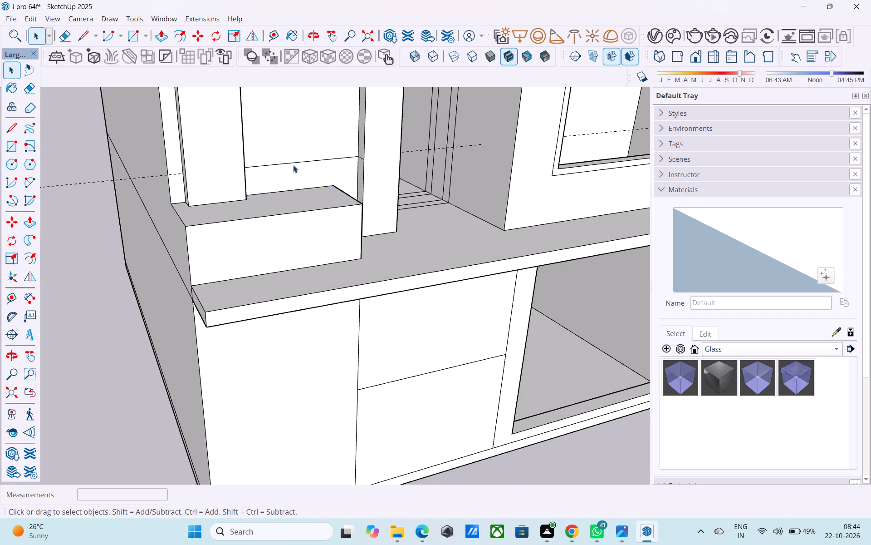
Draw a 6" vertical line across the slab's front edge, above the seam between the lower wall's corner panel and the adjacent recessed panel.
{"action": "scroll", "coordinate": [293, 165], "scroll_direction": "down", "scroll_amount": 7}
{"action": "middle_click_drag", "start_coordinate": [331, 237], "coordinate": [269, 86]}
{"action": "scroll", "coordinate": [275, 146], "scroll_direction": "up", "scroll_amount": 8}
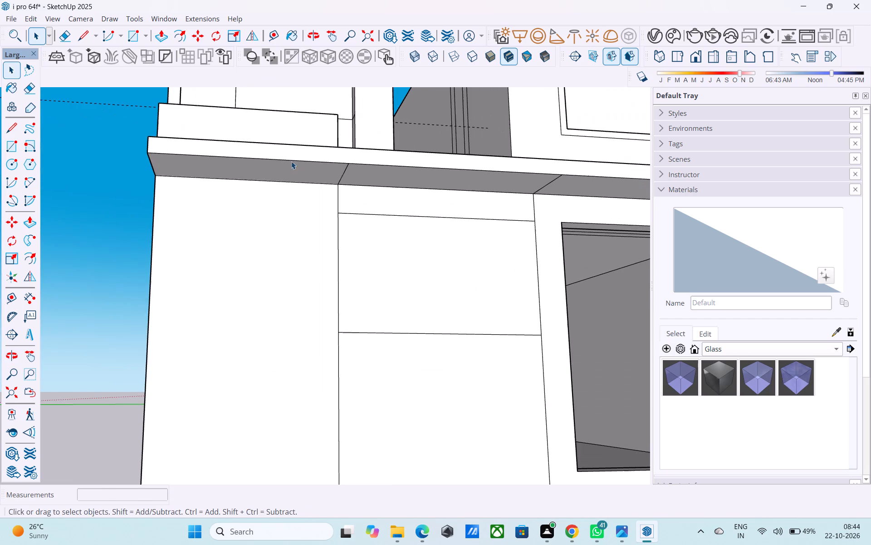
{"action": "key", "text": "l"}
{"action": "left_click", "coordinate": [345, 165]}
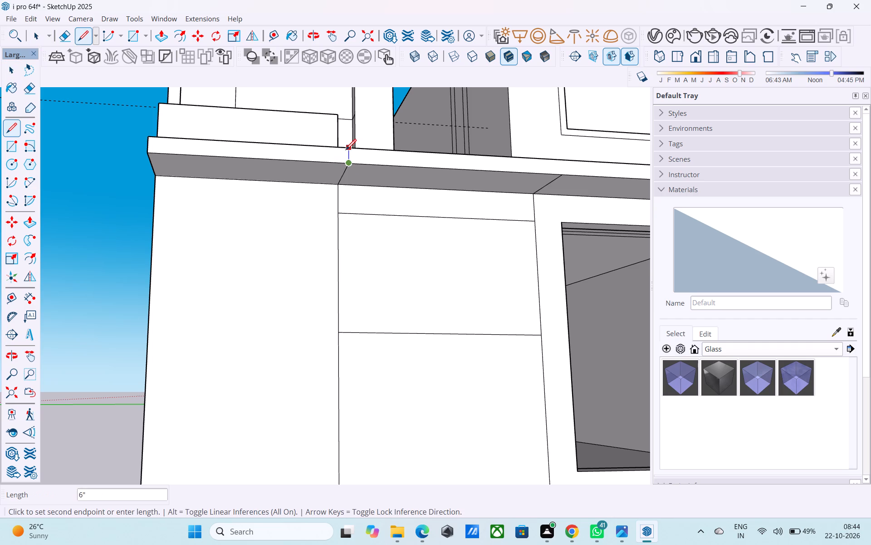
{"action": "left_click", "coordinate": [346, 151]}
{"action": "key", "text": "space"}
Push/Pull the slab's front edge section beneath the raised block back by 2' to remove that part of the projection.
{"action": "left_click", "coordinate": [330, 153]}
{"action": "key", "text": "p"}
{"action": "left_click", "coordinate": [330, 153]}
{"action": "left_click", "coordinate": [292, 239]}
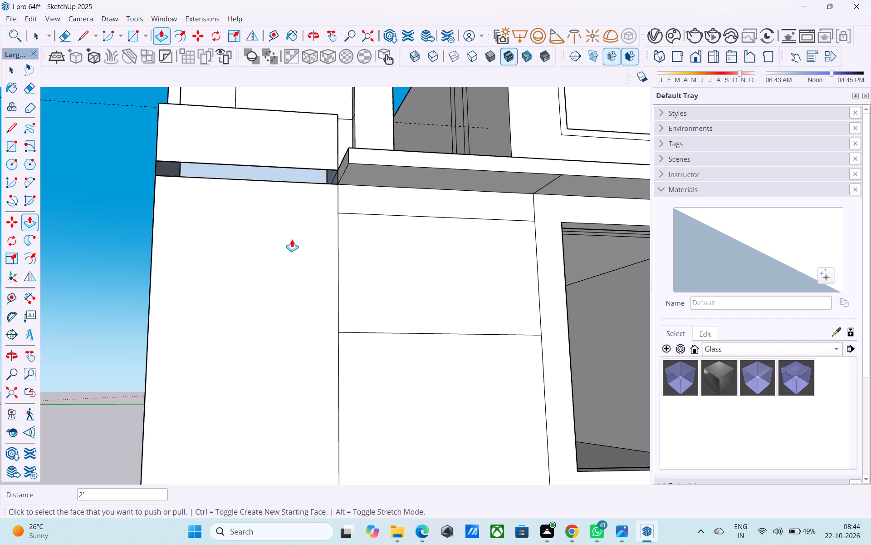
{"action": "key", "text": "ctrl+z"}
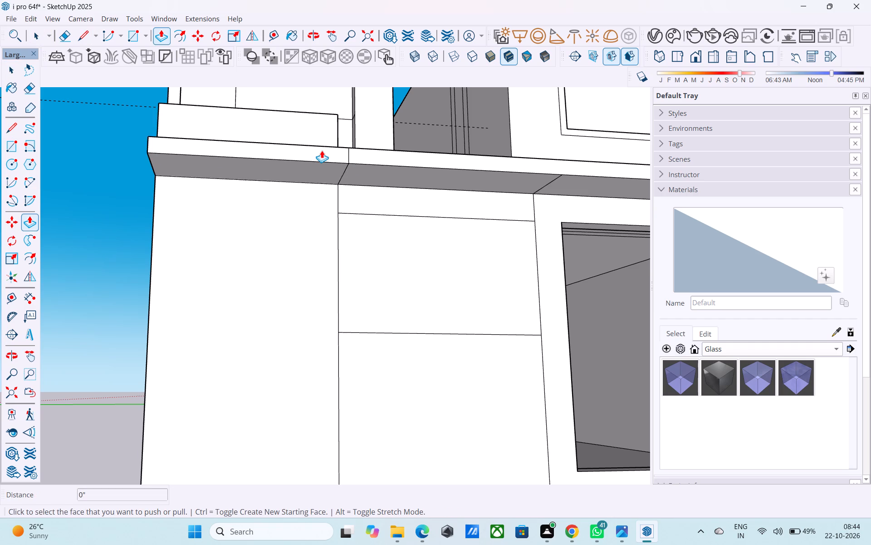
{"action": "key", "text": "ctrl+y"}
Draw a rectangle closing the narrow gap between the raised block and the lower wall.
{"action": "key", "text": "r"}
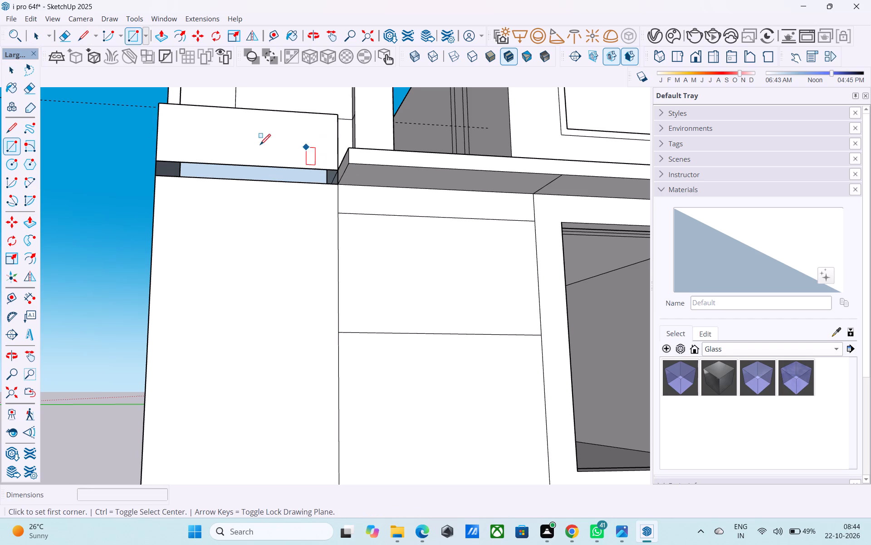
{"action": "left_click", "coordinate": [155, 161]}
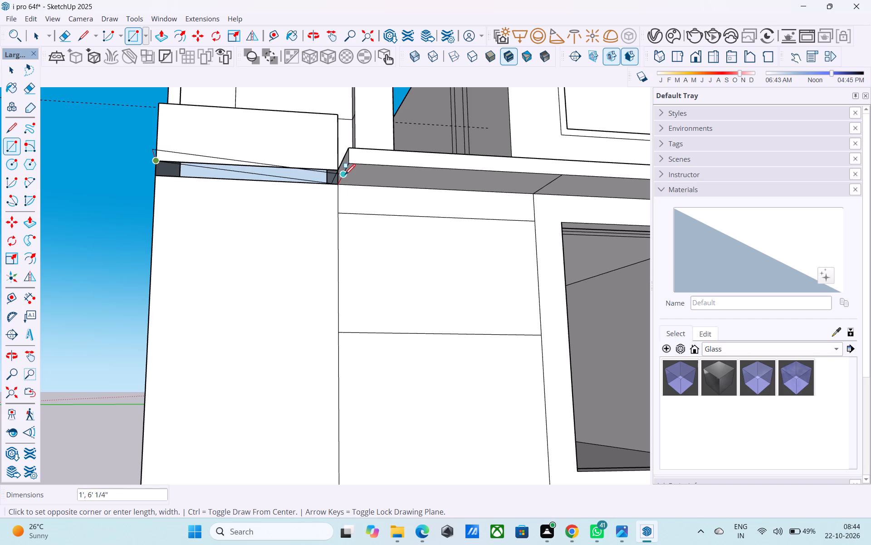
{"action": "left_click", "coordinate": [343, 181]}
Erase the horizontal seam lines between the raised block and the lower wall to merge them into one face.
{"action": "middle_click_drag", "start_coordinate": [329, 210], "coordinate": [206, 405]}
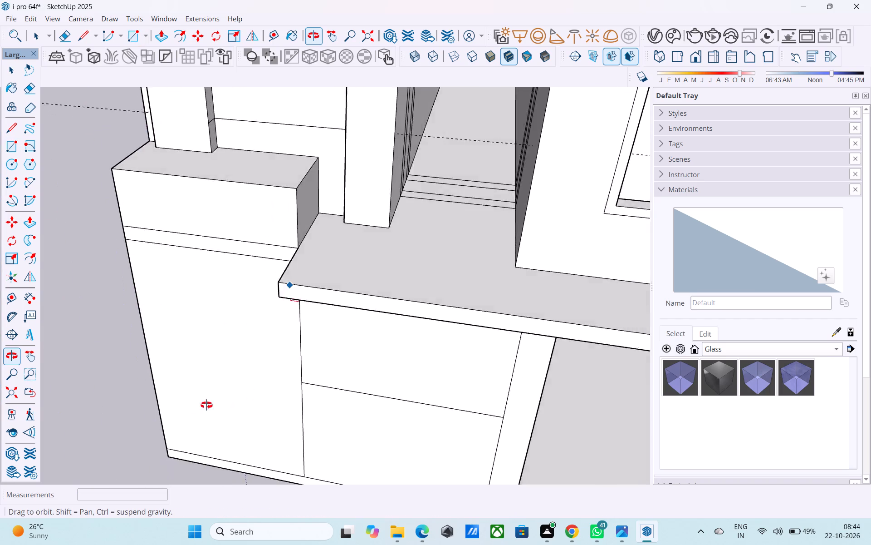
{"action": "middle_click_drag", "start_coordinate": [206, 405], "coordinate": [178, 402]}
{"action": "scroll", "coordinate": [225, 239], "scroll_direction": "up", "scroll_amount": 2}
{"action": "key", "text": "e"}
{"action": "left_click", "coordinate": [225, 232]}
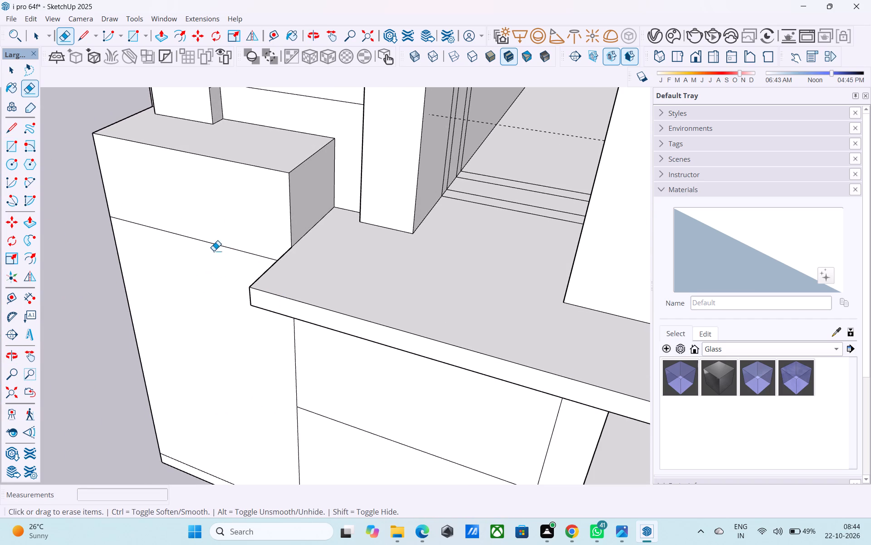
{"action": "left_click_drag", "start_coordinate": [214, 251], "coordinate": [216, 242]}
{"action": "middle_click_drag", "start_coordinate": [217, 233], "coordinate": [412, 235]}
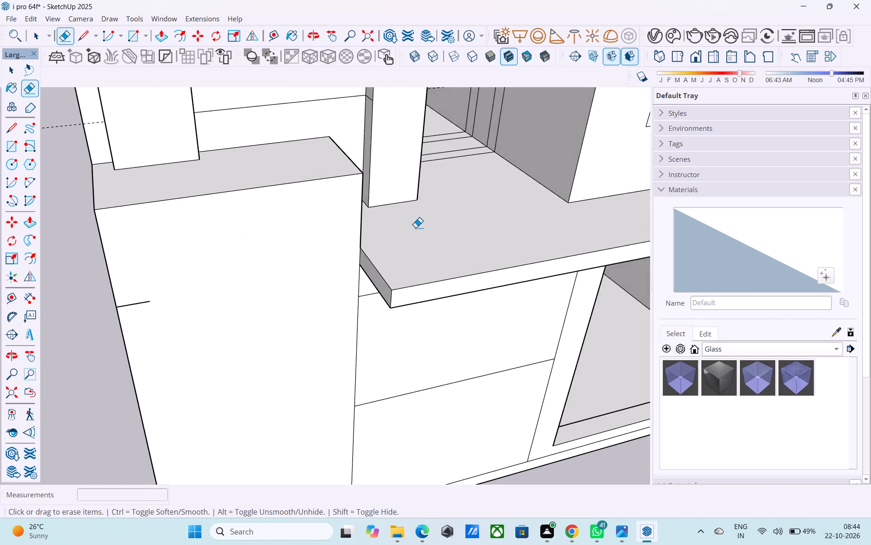
{"action": "scroll", "coordinate": [418, 223], "scroll_direction": "down", "scroll_amount": 4}
{"action": "scroll", "coordinate": [223, 295], "scroll_direction": "up", "scroll_amount": 4}
{"action": "left_click", "coordinate": [231, 269]}
{"action": "scroll", "coordinate": [228, 286], "scroll_direction": "down", "scroll_amount": 4}
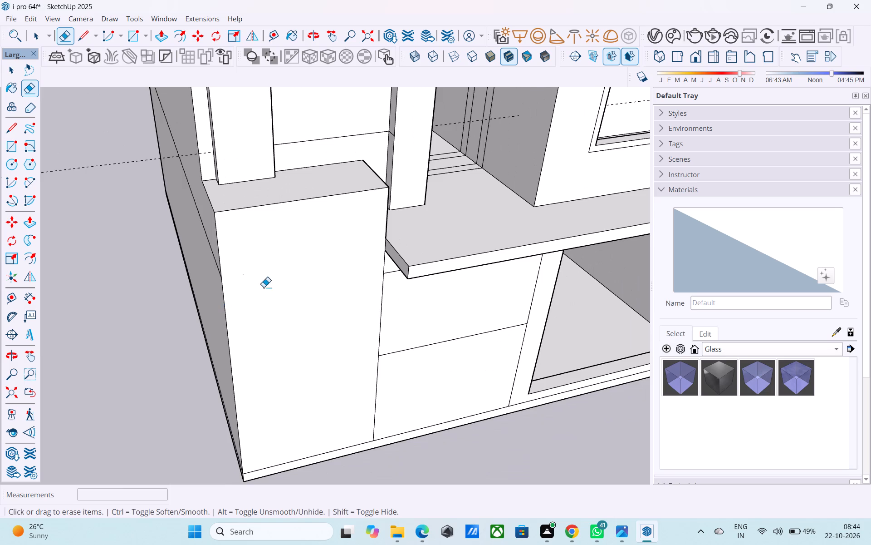
Push/Pull the cut end face of the projecting slab by 3' across the front of the merged corner wall.
{"action": "middle_click_drag", "start_coordinate": [291, 279], "coordinate": [364, 193]}
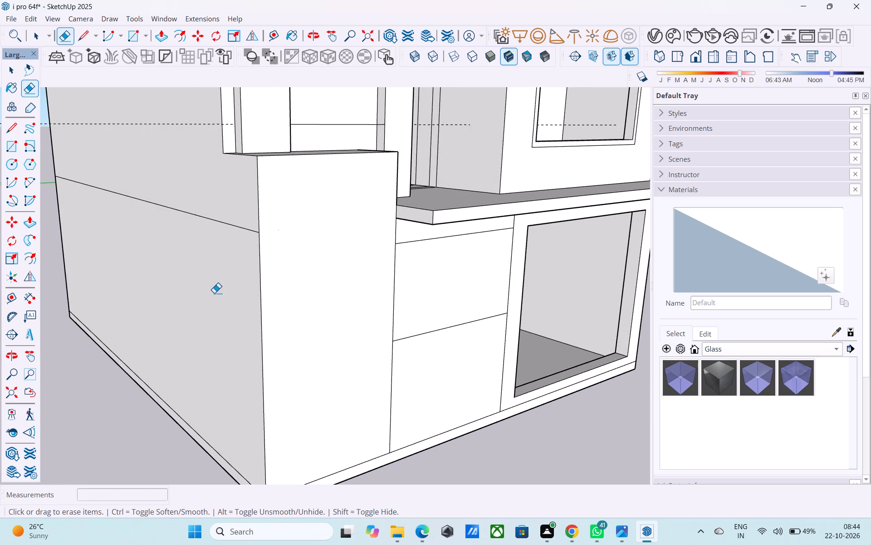
{"action": "scroll", "coordinate": [214, 293], "scroll_direction": "up", "scroll_amount": 2}
{"action": "middle_click_drag", "start_coordinate": [493, 210], "coordinate": [470, 207]}
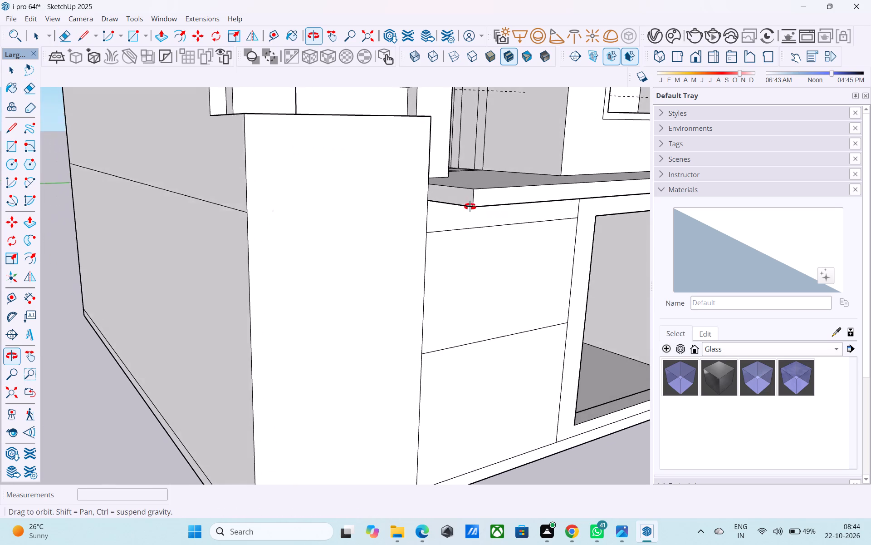
{"action": "middle_click_drag", "start_coordinate": [470, 207], "coordinate": [461, 204]}
{"action": "scroll", "coordinate": [457, 205], "scroll_direction": "up", "scroll_amount": 5}
{"action": "key", "text": "space"}
{"action": "scroll", "coordinate": [446, 208], "scroll_direction": "down", "scroll_amount": 3}
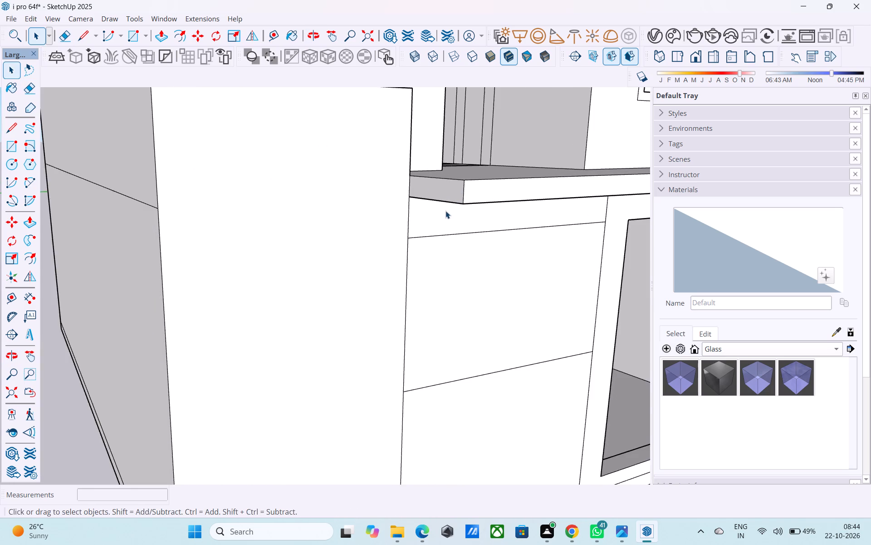
{"action": "middle_click_drag", "start_coordinate": [445, 212], "coordinate": [451, 293]}
{"action": "left_click", "coordinate": [437, 259]}
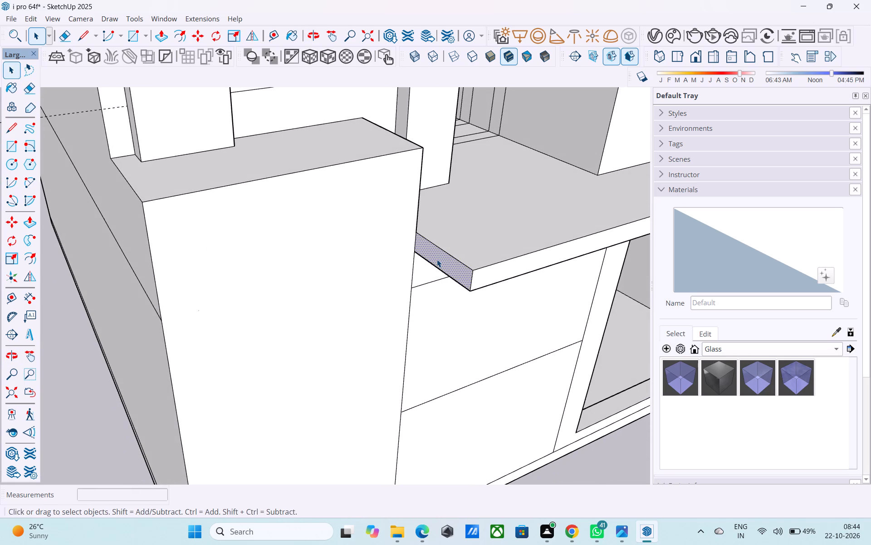
{"action": "key", "text": "p"}
{"action": "left_click", "coordinate": [437, 259]}
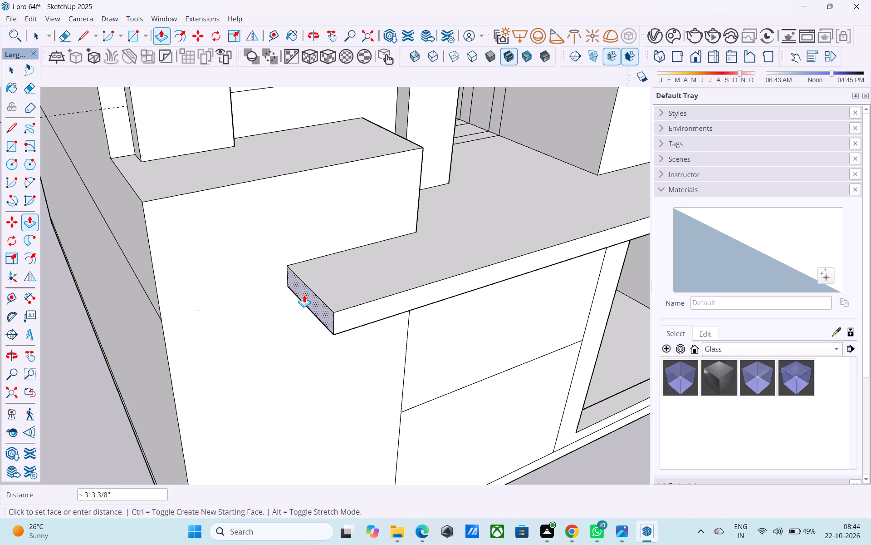
{"action": "type", "text": "3'"}
{"action": "key", "text": "Return"}
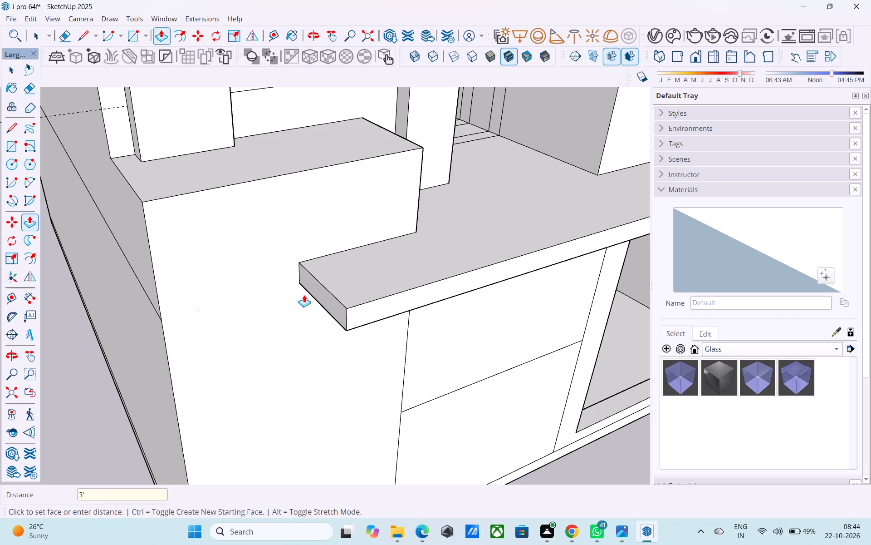
{"action": "key", "text": "space"}
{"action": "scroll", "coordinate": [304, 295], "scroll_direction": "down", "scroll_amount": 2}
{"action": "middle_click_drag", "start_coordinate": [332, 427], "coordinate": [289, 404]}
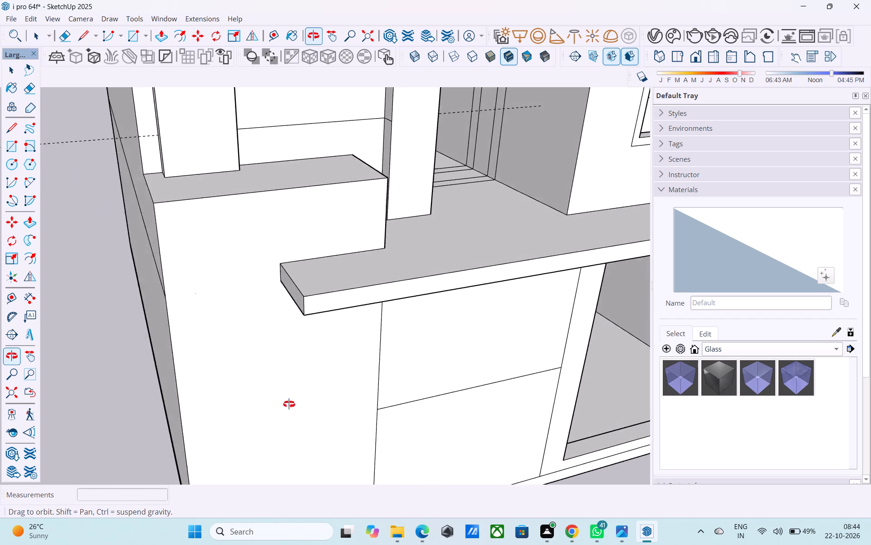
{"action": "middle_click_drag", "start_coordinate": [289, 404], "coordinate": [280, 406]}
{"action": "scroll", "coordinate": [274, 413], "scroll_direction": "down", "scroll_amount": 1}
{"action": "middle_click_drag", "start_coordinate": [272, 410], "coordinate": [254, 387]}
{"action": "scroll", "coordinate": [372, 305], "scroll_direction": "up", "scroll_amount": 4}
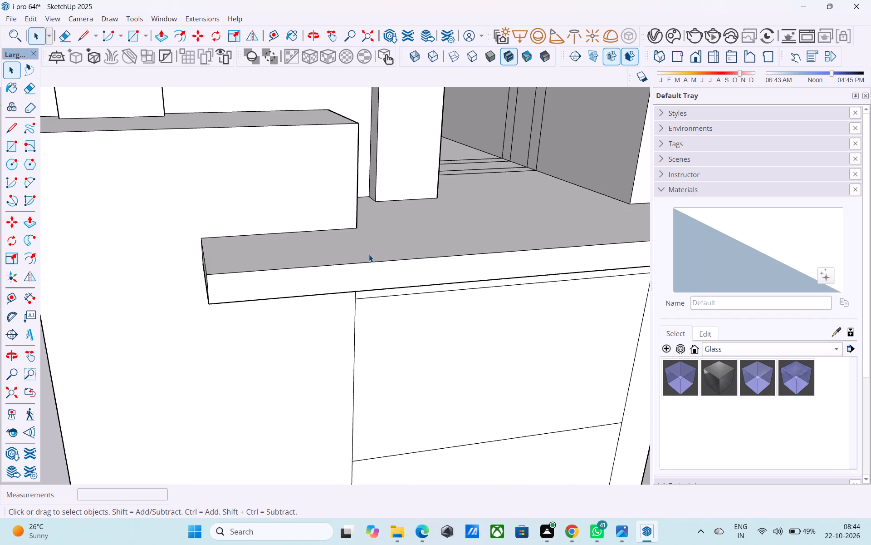
Draw a 2' line across the slab's top face from the raised block's lower front corner to the slab's front edge.
{"action": "key", "text": "l"}
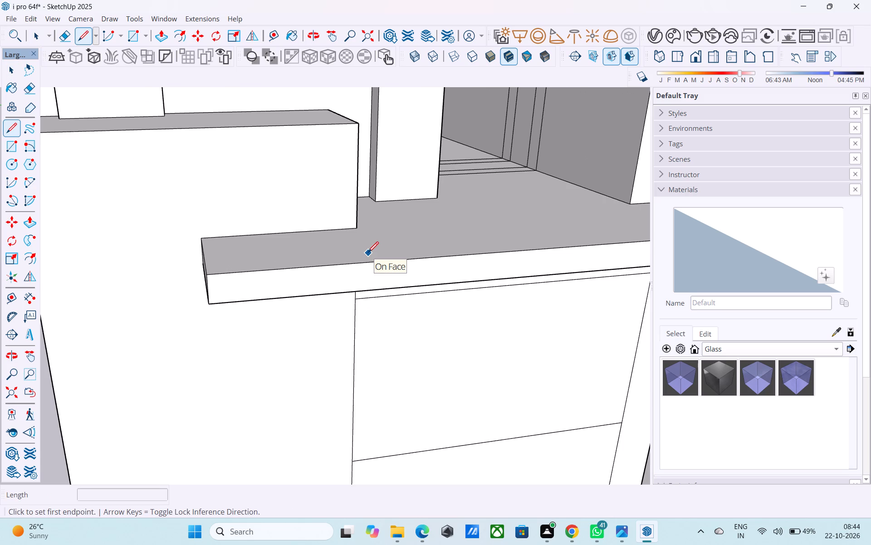
{"action": "left_click", "coordinate": [356, 227]}
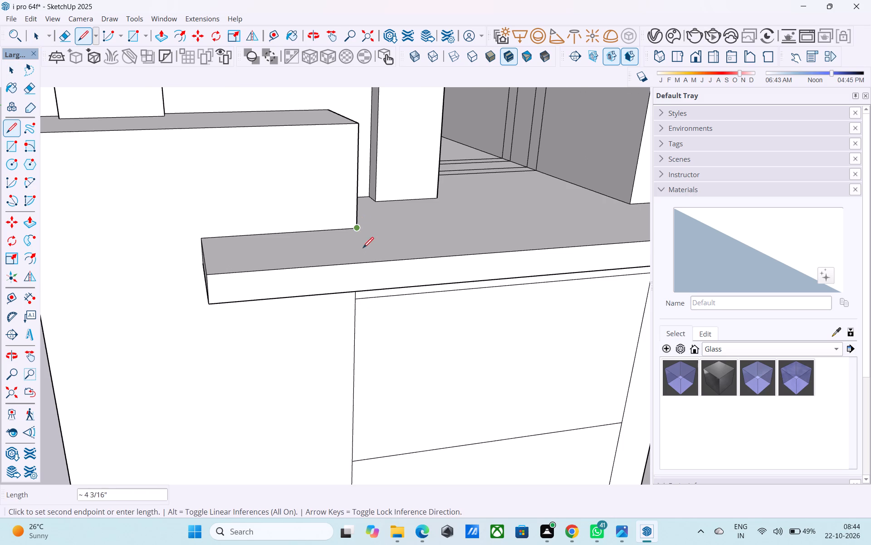
{"action": "left_click", "coordinate": [389, 260]}
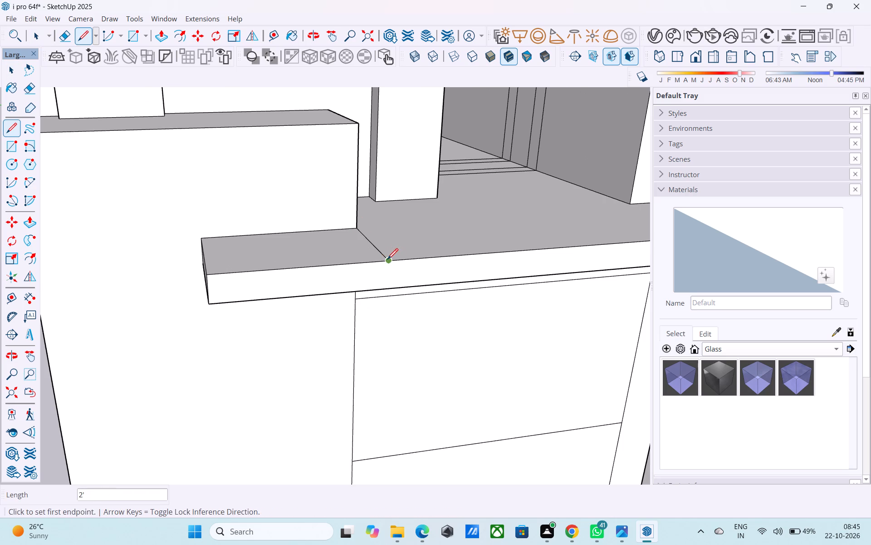
{"action": "key", "text": "space"}
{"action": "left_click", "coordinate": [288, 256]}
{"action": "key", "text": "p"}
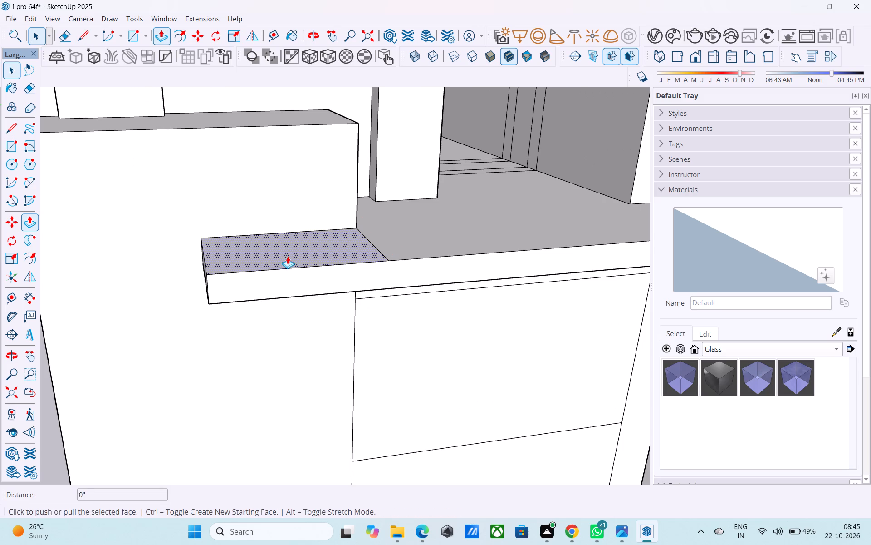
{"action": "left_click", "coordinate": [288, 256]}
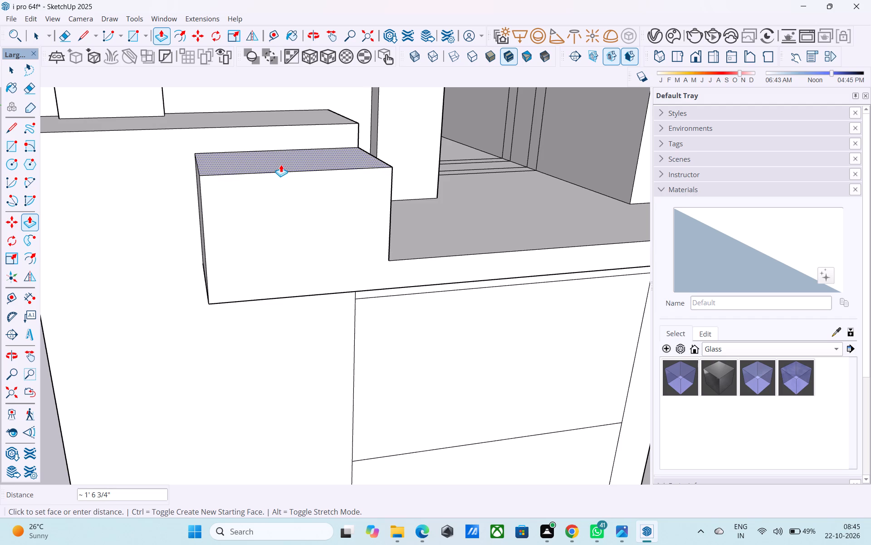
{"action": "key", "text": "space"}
Copy the top edge at the slab's free end 2' inward along the slab.
{"action": "scroll", "coordinate": [303, 243], "scroll_direction": "down", "scroll_amount": 2}
{"action": "middle_click_drag", "start_coordinate": [300, 244], "coordinate": [230, 253]}
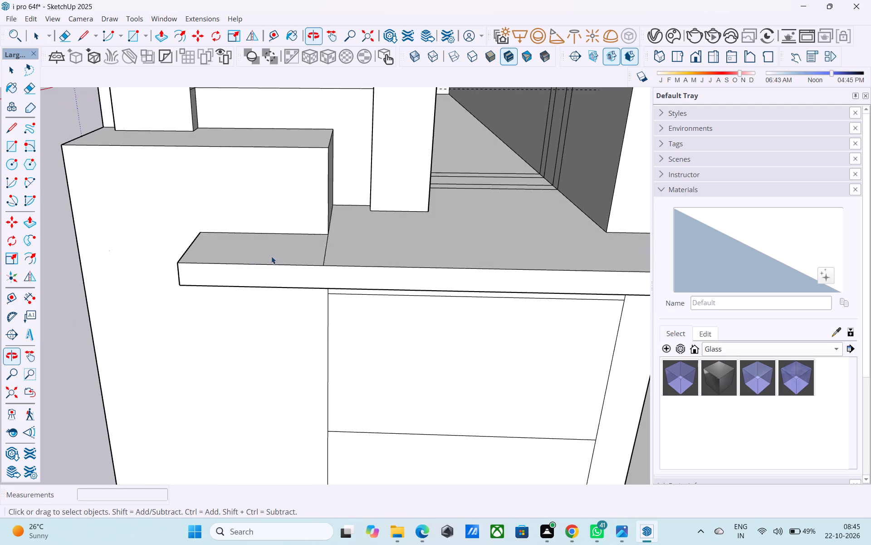
{"action": "middle_click_drag", "start_coordinate": [272, 258], "coordinate": [273, 279]}
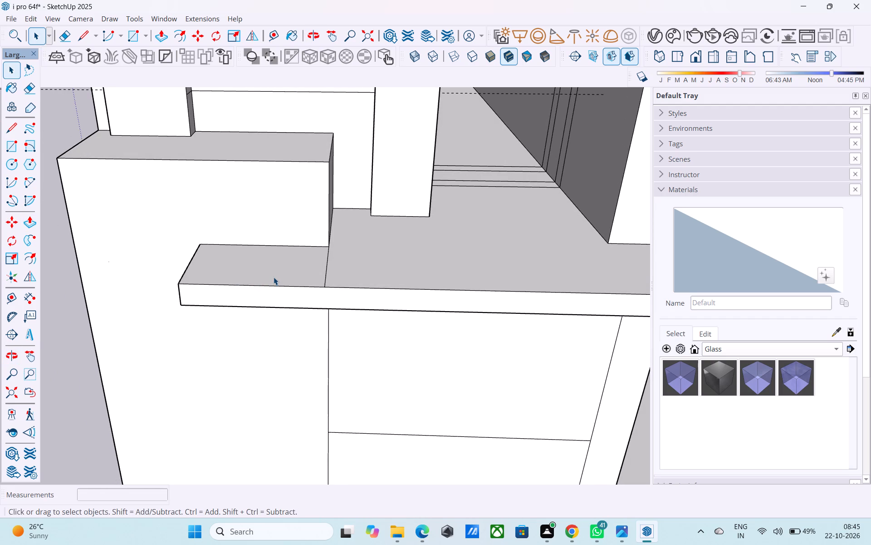
{"action": "middle_click_drag", "start_coordinate": [273, 276], "coordinate": [368, 272]}
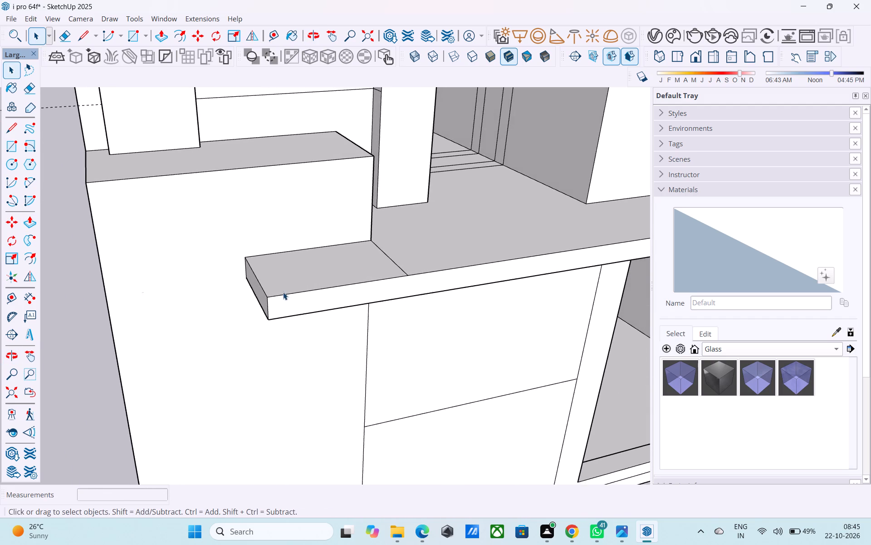
{"action": "scroll", "coordinate": [283, 292], "scroll_direction": "up", "scroll_amount": 1}
{"action": "left_click", "coordinate": [258, 284]}
{"action": "key", "text": "m"}
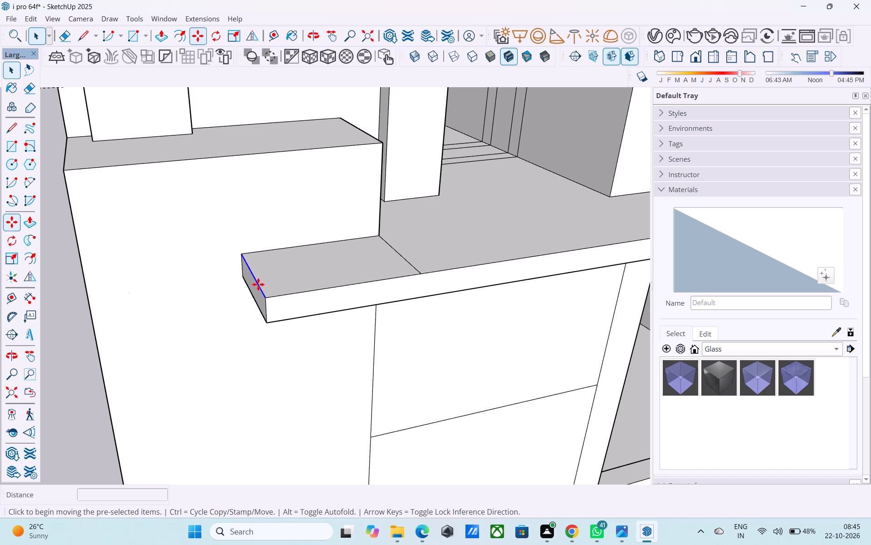
{"action": "left_click", "coordinate": [269, 302]}
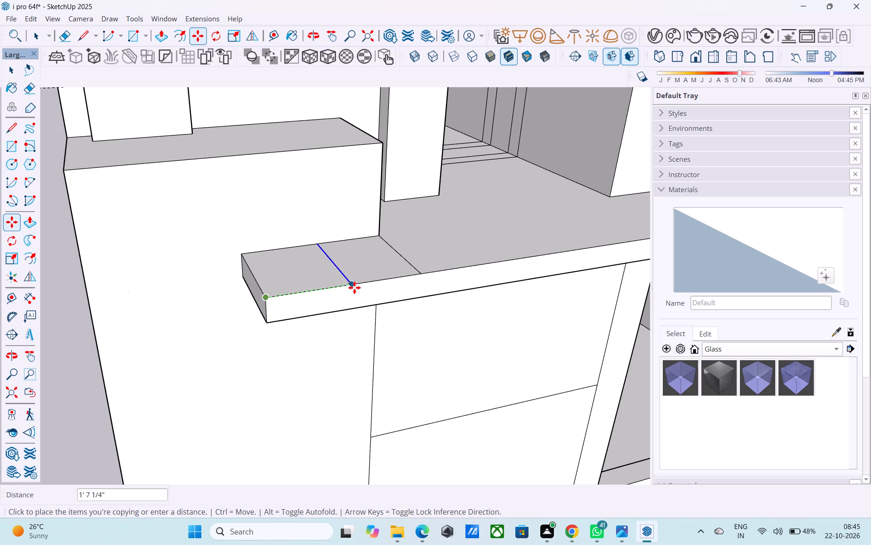
{"action": "type", "text": "2'"}
{"action": "key", "text": "Return"}
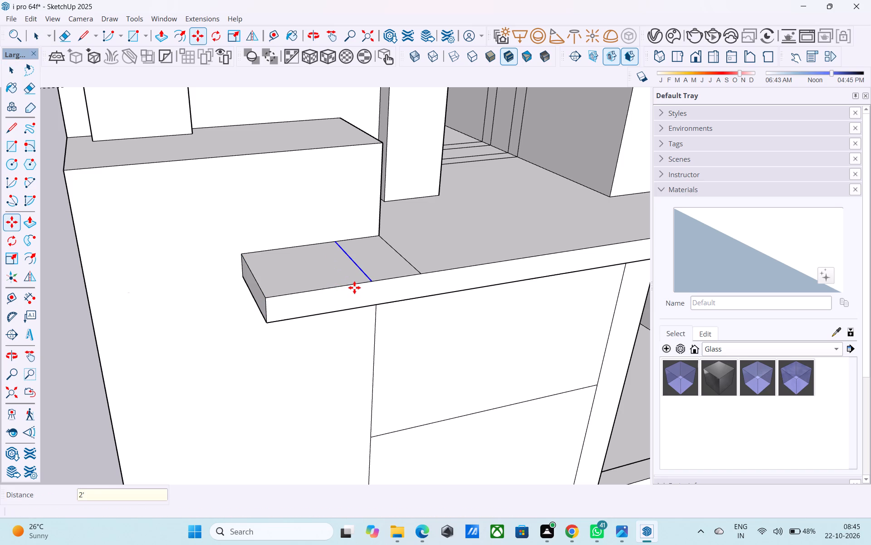
{"action": "key", "text": "space"}
Push/Pull the 2' end section of the slab's top face up by about 1' 9" to form a post.
{"action": "left_click", "coordinate": [331, 276]}
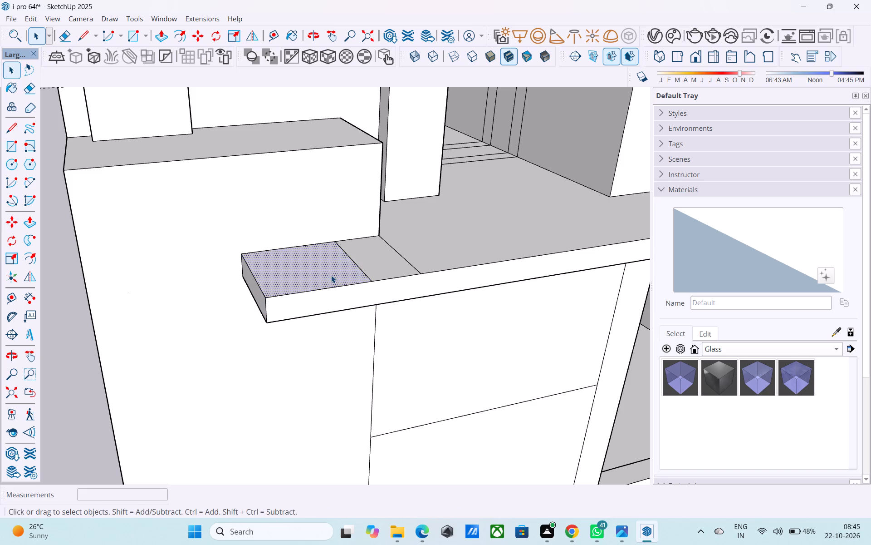
{"action": "key", "text": "p"}
{"action": "left_click", "coordinate": [328, 274]}
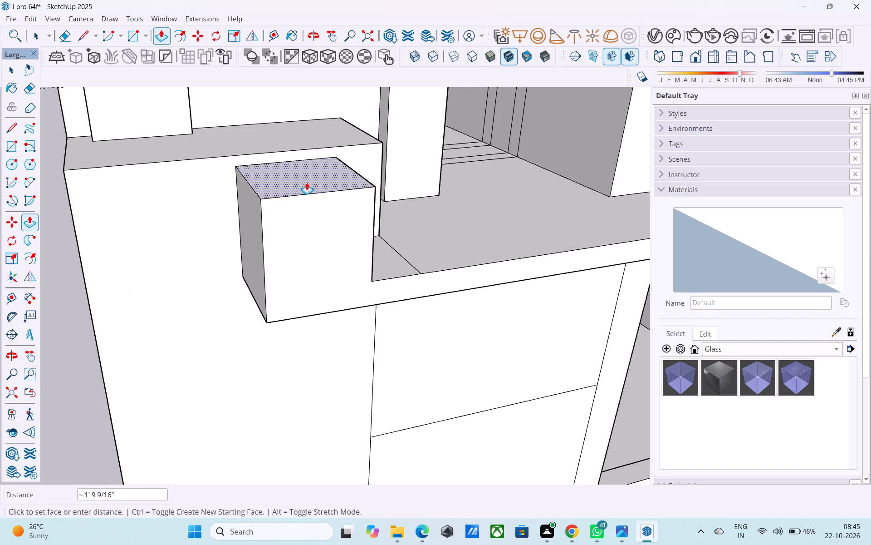
{"action": "left_click", "coordinate": [305, 183]}
{"action": "key", "text": "space"}
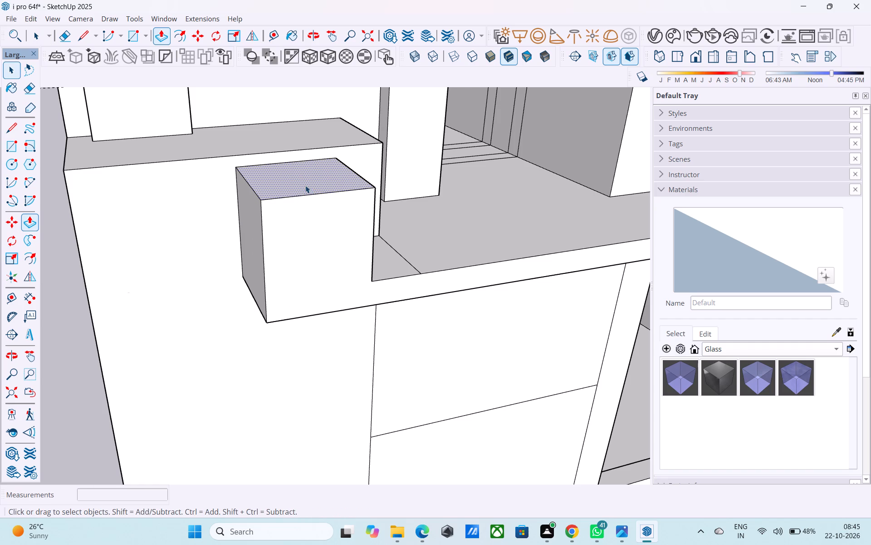
Copy the post's front and outer side top edges 2" downward to outline a cap band.
{"action": "scroll", "coordinate": [298, 314], "scroll_direction": "down", "scroll_amount": 3}
{"action": "scroll", "coordinate": [286, 243], "scroll_direction": "up", "scroll_amount": 4}
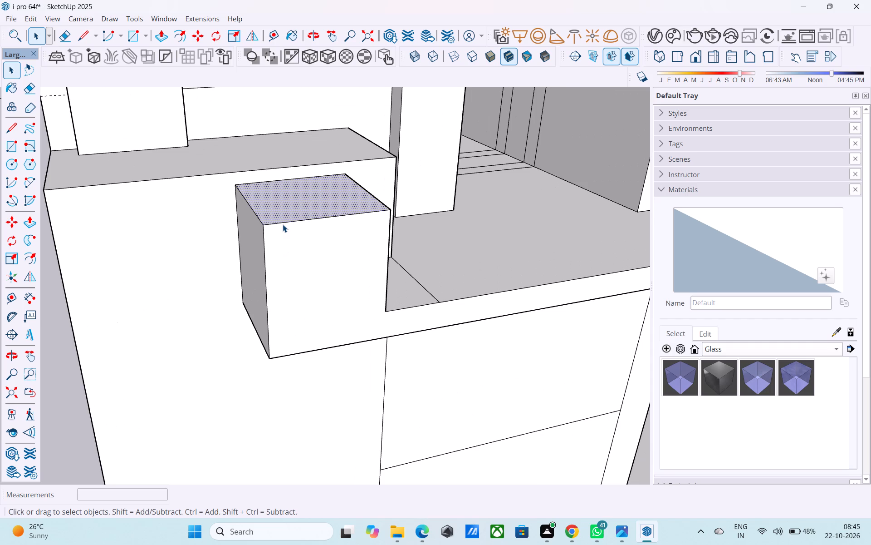
{"action": "left_click", "coordinate": [283, 224]}
{"action": "left_click", "coordinate": [258, 219], "text": "shift"}
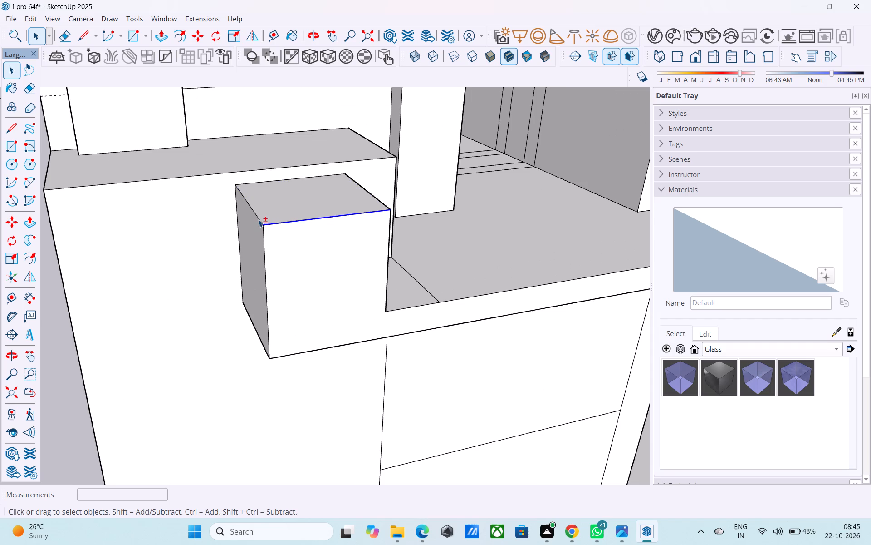
{"action": "key", "text": "m"}
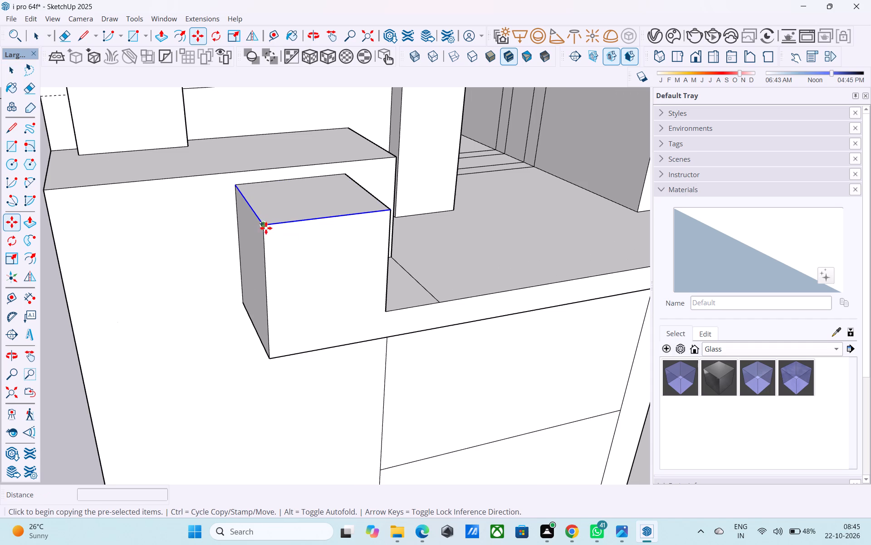
{"action": "left_click", "coordinate": [266, 228]}
{"action": "type", "text": "1\""}
{"action": "key", "text": "Return"}
{"action": "type", "text": "2\""}
{"action": "key", "text": "Return"}
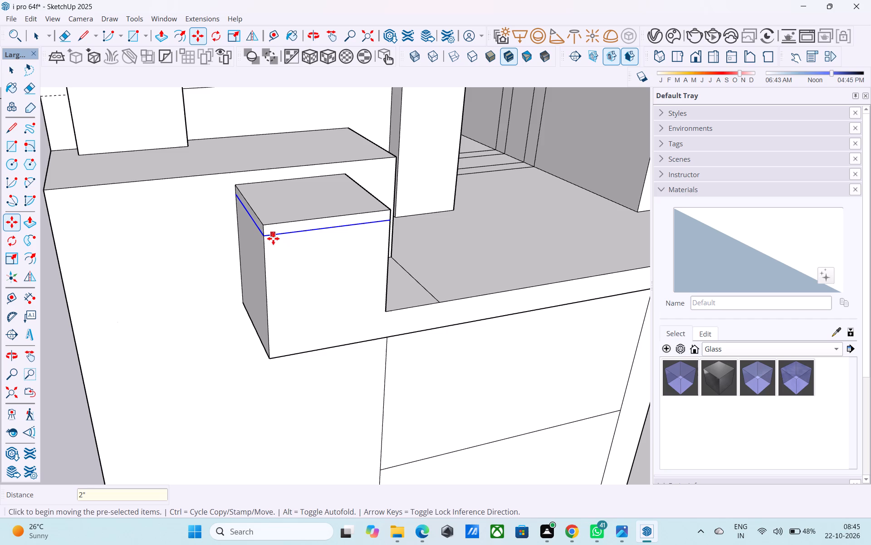
{"action": "scroll", "coordinate": [274, 238], "scroll_direction": "up", "scroll_amount": 4}
{"action": "key", "text": "space"}
Push/Pull the cap band's front and outer side faces outward by 1" each.
{"action": "left_click", "coordinate": [276, 226]}
{"action": "key", "text": "p"}
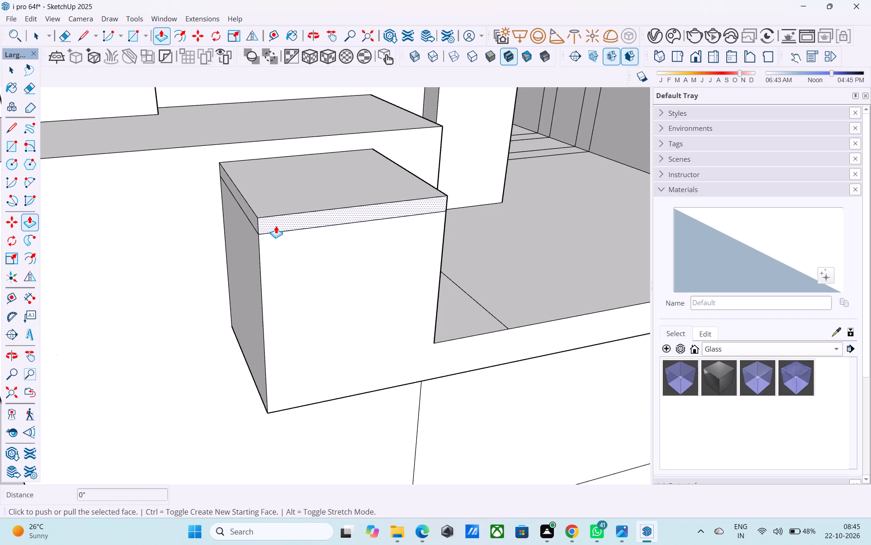
{"action": "left_click", "coordinate": [276, 226]}
{"action": "type", "text": "1\""}
{"action": "key", "text": "Return"}
{"action": "key", "text": "space"}
{"action": "left_click", "coordinate": [250, 219]}
{"action": "scroll", "coordinate": [250, 219], "scroll_direction": "up", "scroll_amount": 3}
{"action": "left_click", "coordinate": [252, 216]}
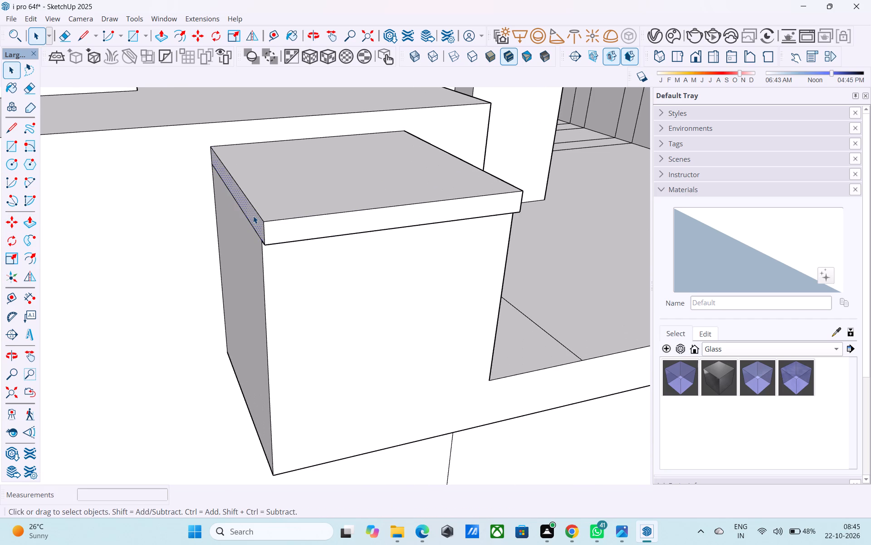
{"action": "key", "text": "p"}
{"action": "double_click", "coordinate": [253, 216]}
Examine the cap's overhang from below and the slab strip between the post and the raised block.
{"action": "scroll", "coordinate": [253, 216], "scroll_direction": "down", "scroll_amount": 6}
{"action": "middle_click_drag", "start_coordinate": [269, 271], "coordinate": [365, 106]}
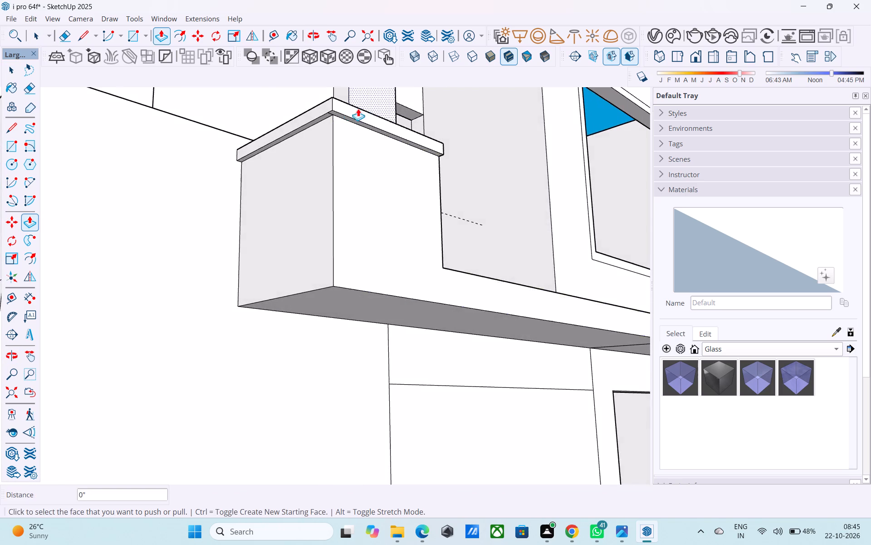
{"action": "scroll", "coordinate": [331, 108], "scroll_direction": "up", "scroll_amount": 4}
{"action": "middle_click_drag", "start_coordinate": [321, 105], "coordinate": [230, 233]}
{"action": "scroll", "coordinate": [230, 233], "scroll_direction": "down", "scroll_amount": 2}
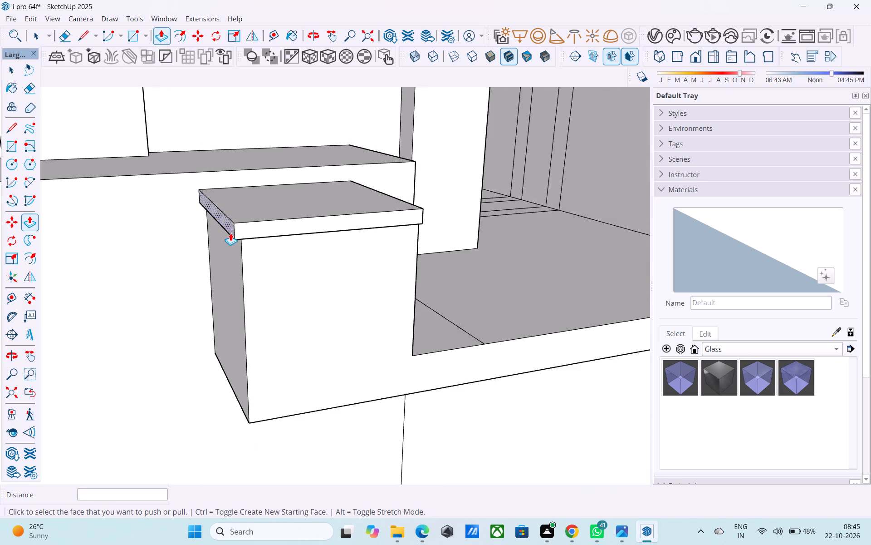
{"action": "scroll", "coordinate": [230, 233], "scroll_direction": "down", "scroll_amount": 3}
{"action": "scroll", "coordinate": [291, 266], "scroll_direction": "down", "scroll_amount": 2}
{"action": "middle_click_drag", "start_coordinate": [302, 303], "coordinate": [181, 332]}
{"action": "scroll", "coordinate": [322, 332], "scroll_direction": "up", "scroll_amount": 3}
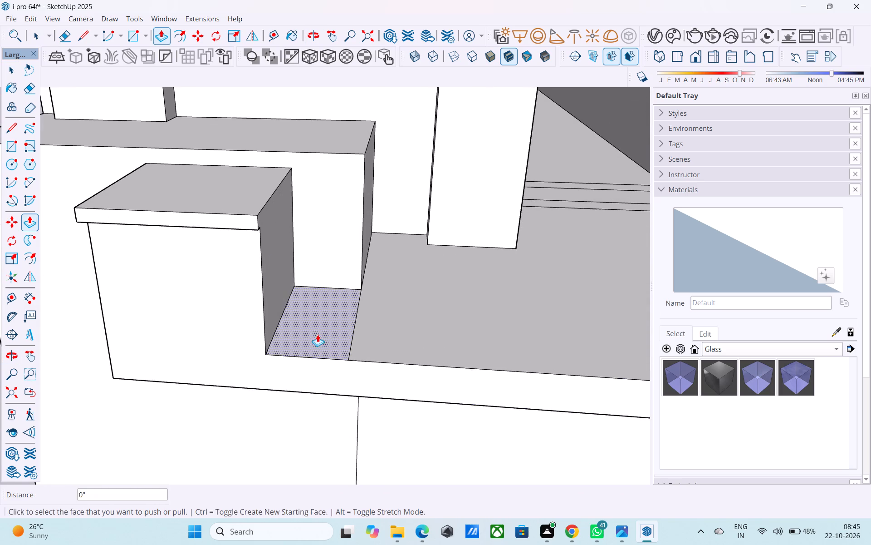
{"action": "scroll", "coordinate": [267, 315], "scroll_direction": "down", "scroll_amount": 8}
{"action": "key", "text": "space"}
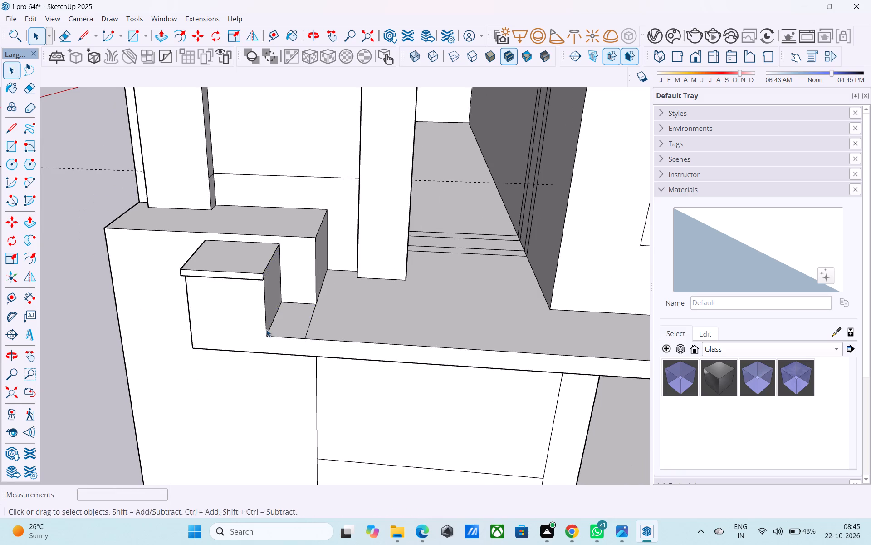
Draw a 6" vertical line on the slab's front face below the post's inner edge to separate the post's face.
{"action": "middle_click_drag", "start_coordinate": [307, 318], "coordinate": [254, 268]}
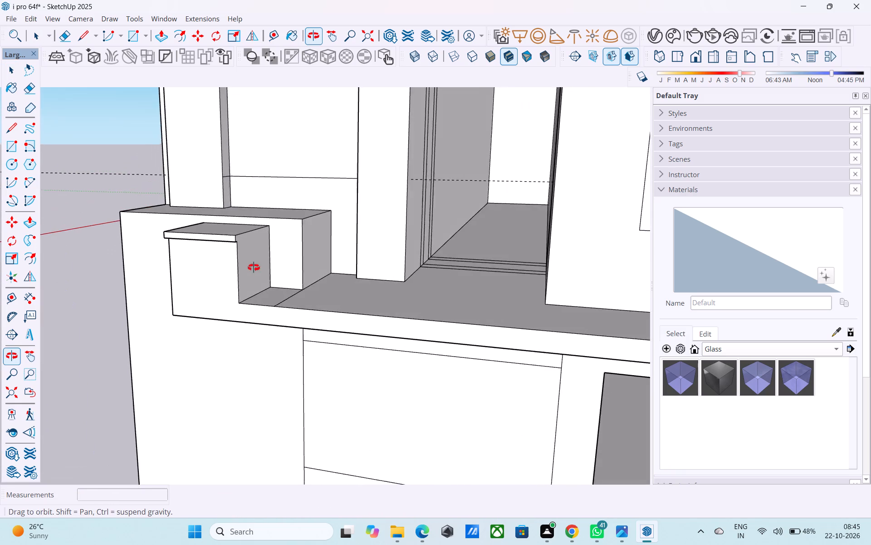
{"action": "middle_click_drag", "start_coordinate": [254, 268], "coordinate": [252, 267]}
{"action": "scroll", "coordinate": [234, 276], "scroll_direction": "up", "scroll_amount": 2}
{"action": "key", "text": "l"}
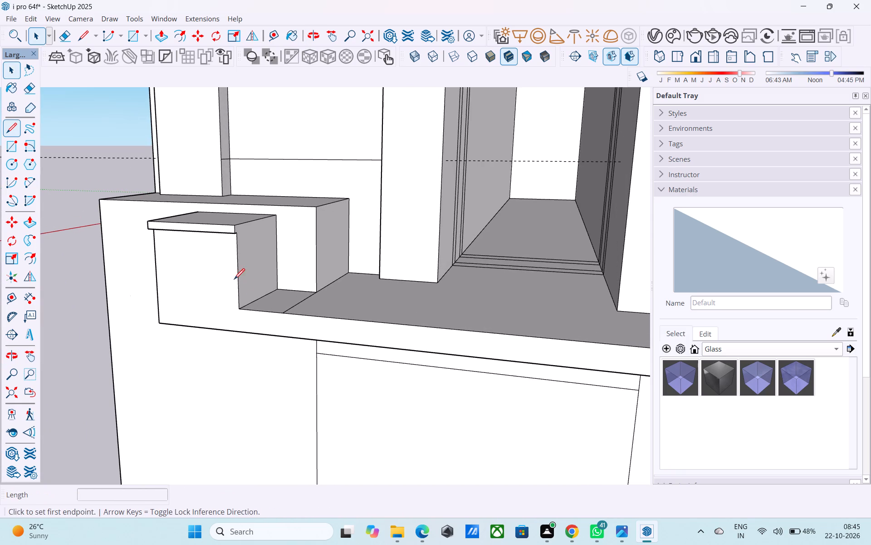
{"action": "left_click", "coordinate": [241, 305]}
{"action": "left_click", "coordinate": [242, 330]}
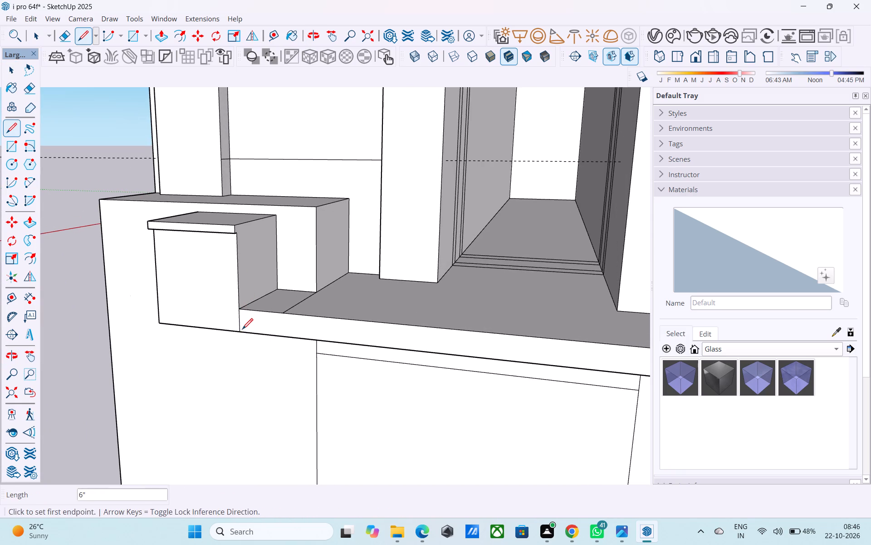
{"action": "key", "text": "space"}
Push/Pull the post's front face outward by .5".
{"action": "left_click", "coordinate": [224, 307]}
{"action": "key", "text": "p"}
{"action": "left_click", "coordinate": [223, 304]}
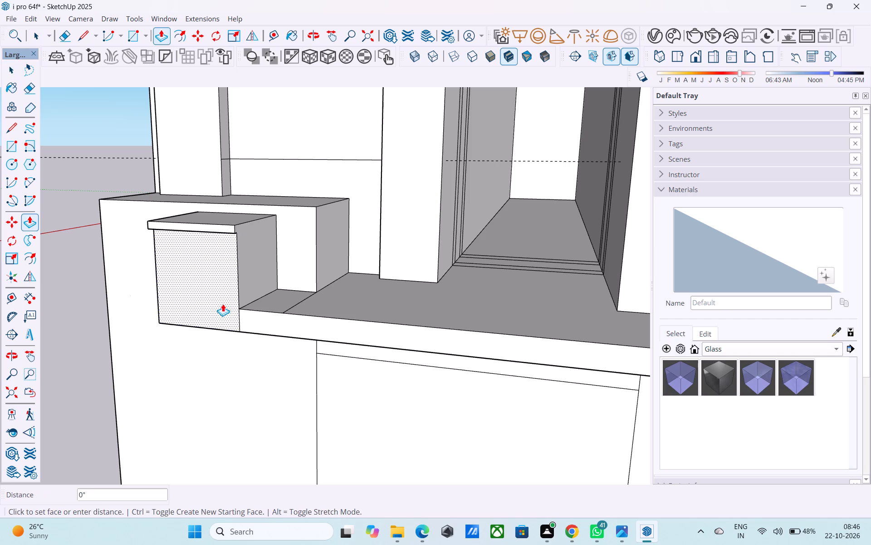
{"action": "type", "text": ".5\""}
{"action": "key", "text": "Return"}
{"action": "key", "text": "space"}
Draw a line across the post's inner side face, continuing the cap's lower edge to the wall.
{"action": "middle_click_drag", "start_coordinate": [220, 297], "coordinate": [318, 215]}
{"action": "scroll", "coordinate": [318, 215], "scroll_direction": "up", "scroll_amount": 1}
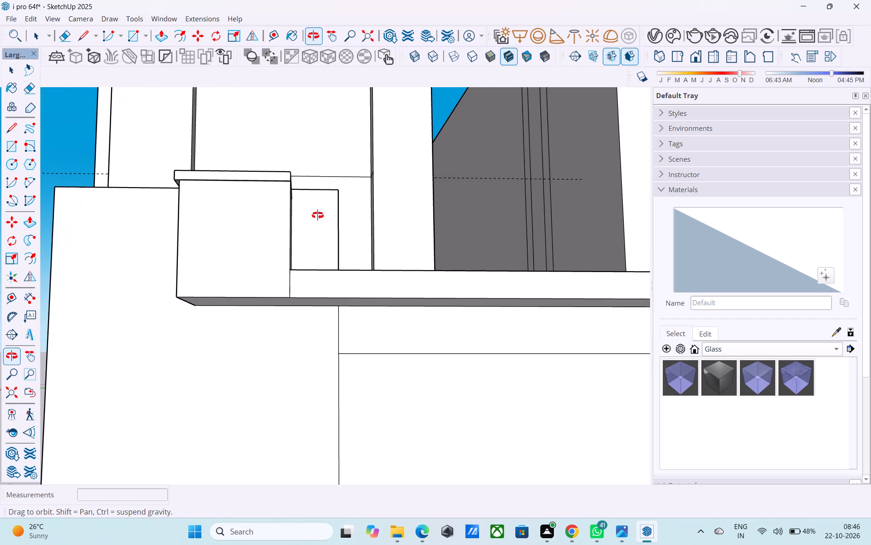
{"action": "middle_click_drag", "start_coordinate": [318, 215], "coordinate": [274, 282]}
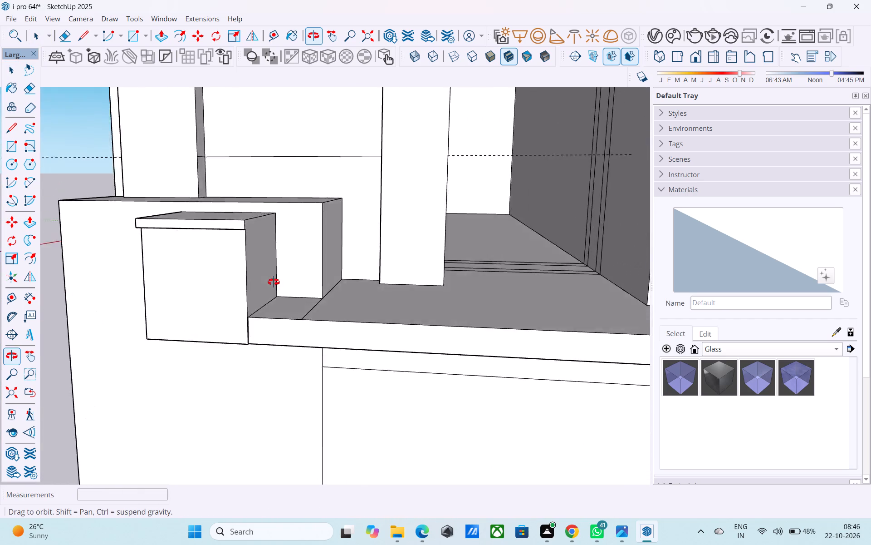
{"action": "middle_click_drag", "start_coordinate": [274, 282], "coordinate": [251, 300]}
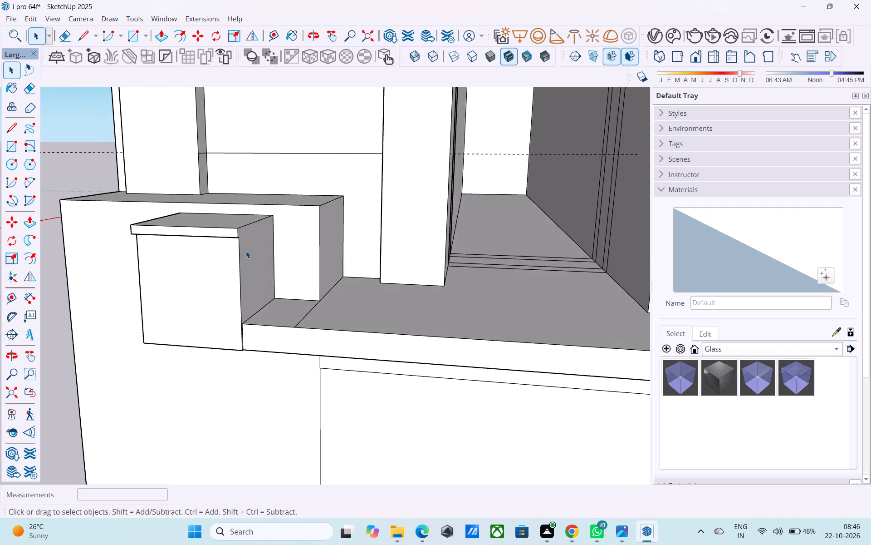
{"action": "scroll", "coordinate": [241, 243], "scroll_direction": "up", "scroll_amount": 8}
{"action": "key", "text": "l"}
{"action": "left_click", "coordinate": [238, 238]}
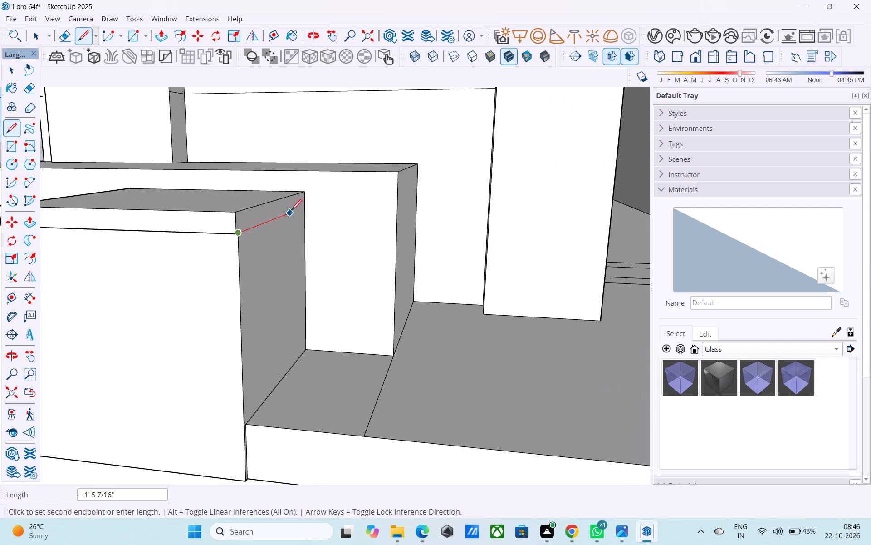
{"action": "left_click", "coordinate": [305, 208]}
{"action": "key", "text": "space"}
Push/Pull the cap strip on the post's inner side outward by 2".
{"action": "left_click", "coordinate": [297, 207]}
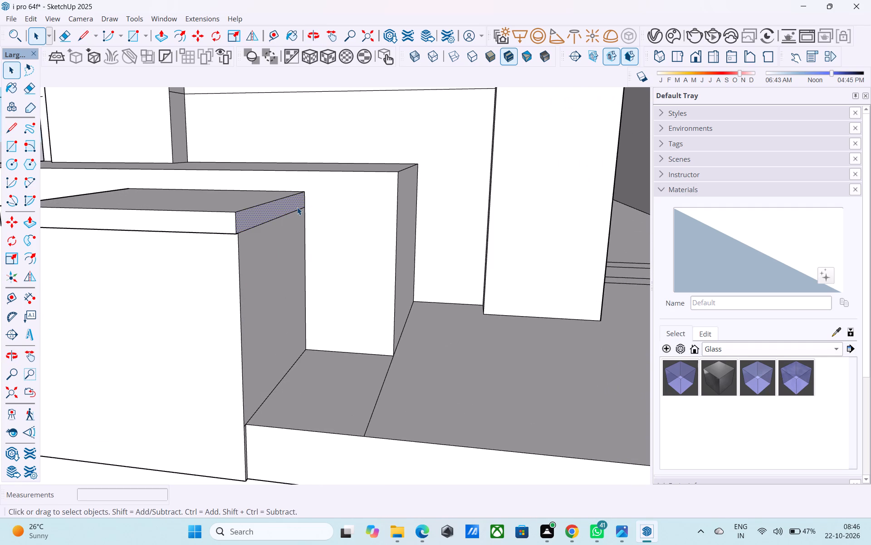
{"action": "key", "text": "p"}
{"action": "left_click", "coordinate": [297, 207]}
{"action": "type", "text": "2\""}
{"action": "key", "text": "Return"}
{"action": "key", "text": "space"}
Push/Pull the cap's overhanging face on the post's inner side back inward by 1".
{"action": "middle_click_drag", "start_coordinate": [297, 210], "coordinate": [436, 209]}
{"action": "scroll", "coordinate": [445, 198], "scroll_direction": "down", "scroll_amount": 5}
{"action": "middle_click_drag", "start_coordinate": [317, 206], "coordinate": [383, 181]}
{"action": "scroll", "coordinate": [378, 183], "scroll_direction": "up", "scroll_amount": 8}
{"action": "middle_click_drag", "start_coordinate": [347, 202], "coordinate": [321, 124]}
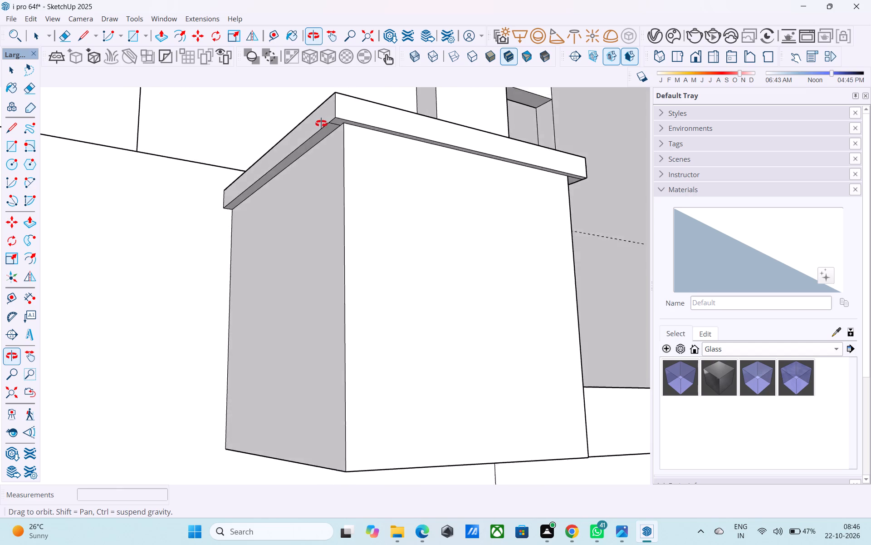
{"action": "middle_click_drag", "start_coordinate": [321, 124], "coordinate": [4, 201]}
{"action": "middle_click_drag", "start_coordinate": [241, 224], "coordinate": [524, 117]}
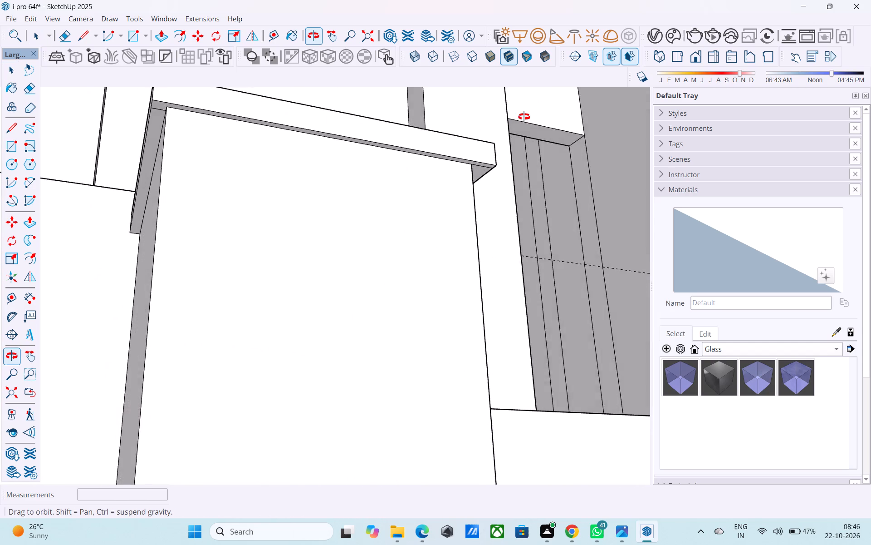
{"action": "middle_click_drag", "start_coordinate": [524, 117], "coordinate": [256, 245]}
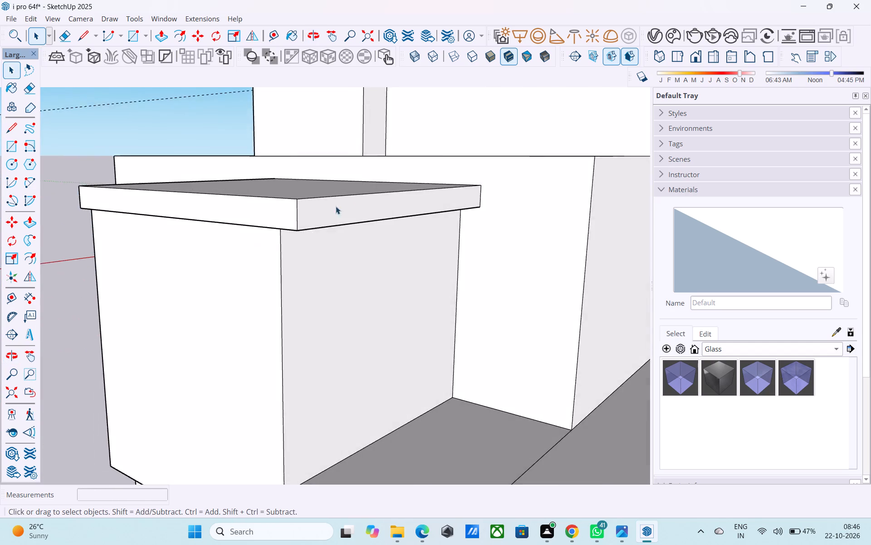
{"action": "scroll", "coordinate": [348, 203], "scroll_direction": "up", "scroll_amount": 3}
{"action": "left_click", "coordinate": [343, 210]}
{"action": "key", "text": "p"}
{"action": "left_click", "coordinate": [343, 210]}
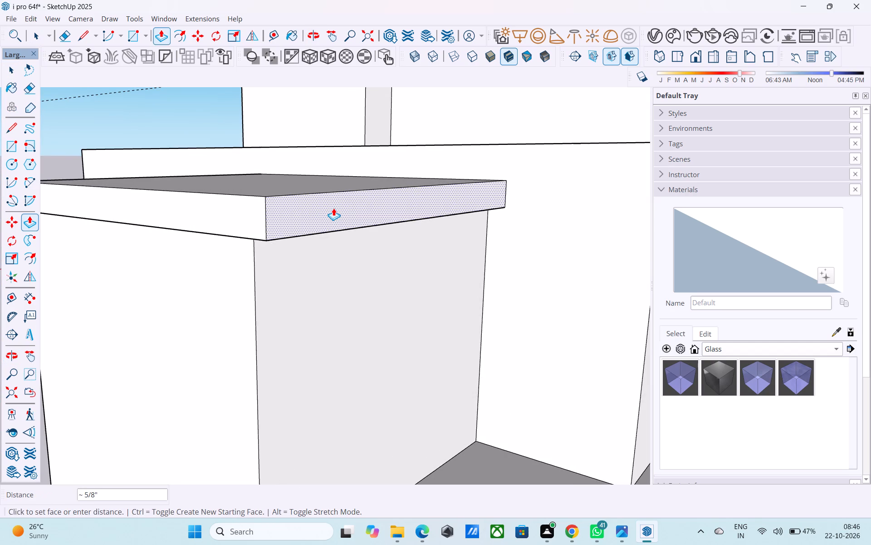
{"action": "type", "text": "1\""}
{"action": "key", "text": "Return"}
{"action": "key", "text": "space"}
Examine the capped post up close and the whole house from the front, side and above.
{"action": "middle_click_drag", "start_coordinate": [327, 217], "coordinate": [342, 205]}
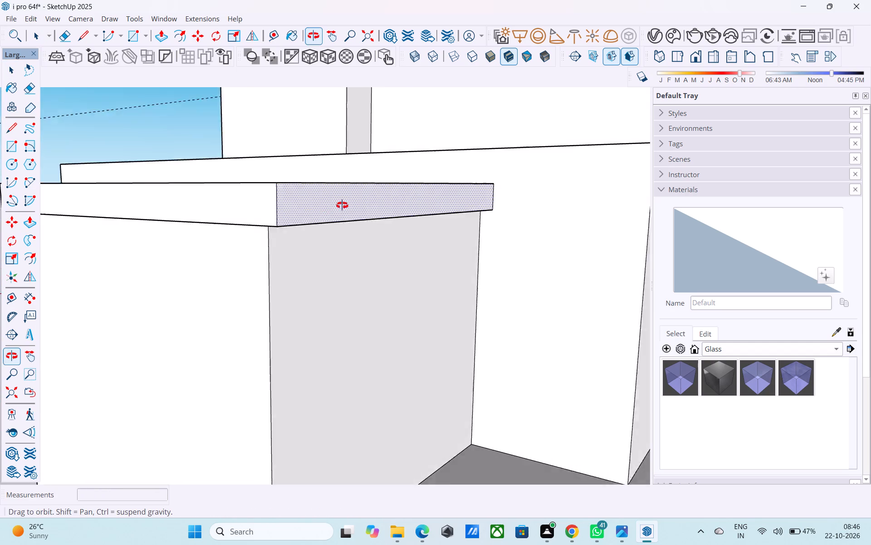
{"action": "scroll", "coordinate": [342, 205], "scroll_direction": "up", "scroll_amount": 1}
{"action": "middle_click_drag", "start_coordinate": [342, 205], "coordinate": [391, 168]}
{"action": "scroll", "coordinate": [398, 168], "scroll_direction": "down", "scroll_amount": 10}
{"action": "middle_click_drag", "start_coordinate": [304, 230], "coordinate": [382, 352]}
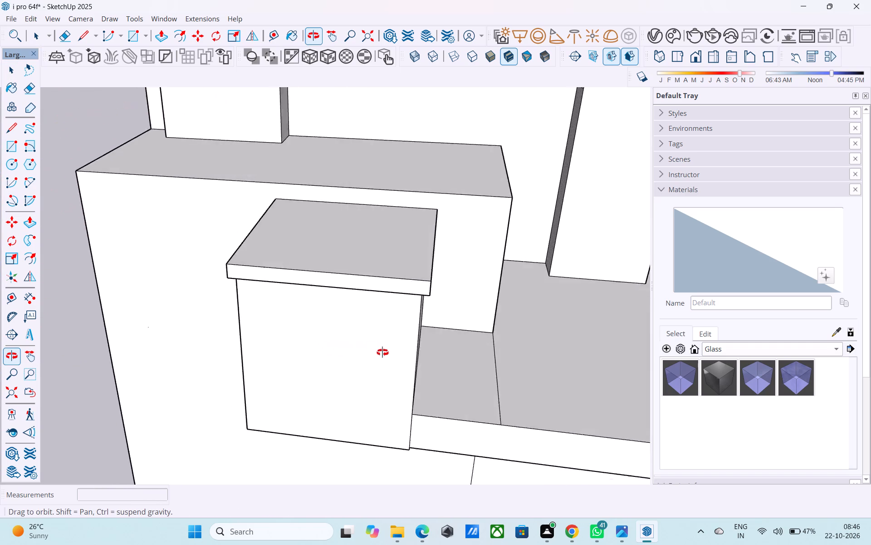
{"action": "middle_click_drag", "start_coordinate": [382, 352], "coordinate": [446, 357]}
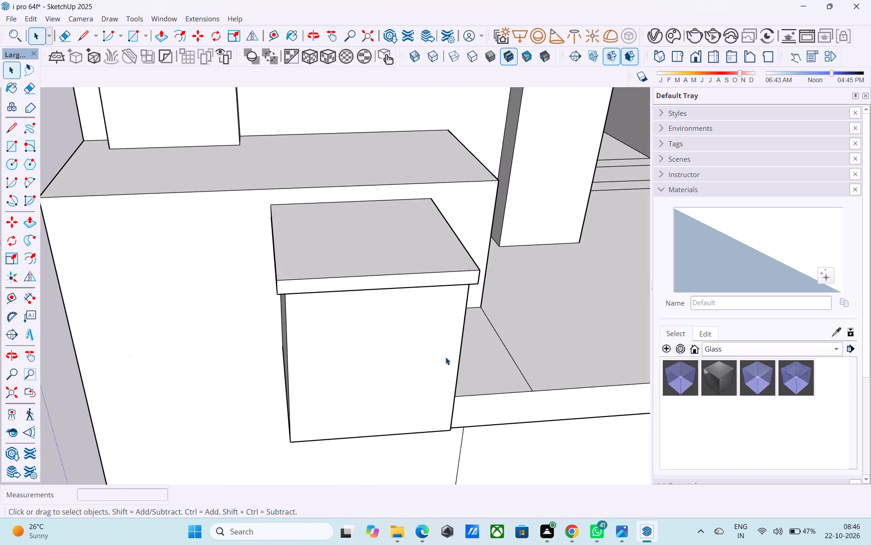
{"action": "scroll", "coordinate": [443, 357], "scroll_direction": "down", "scroll_amount": 3}
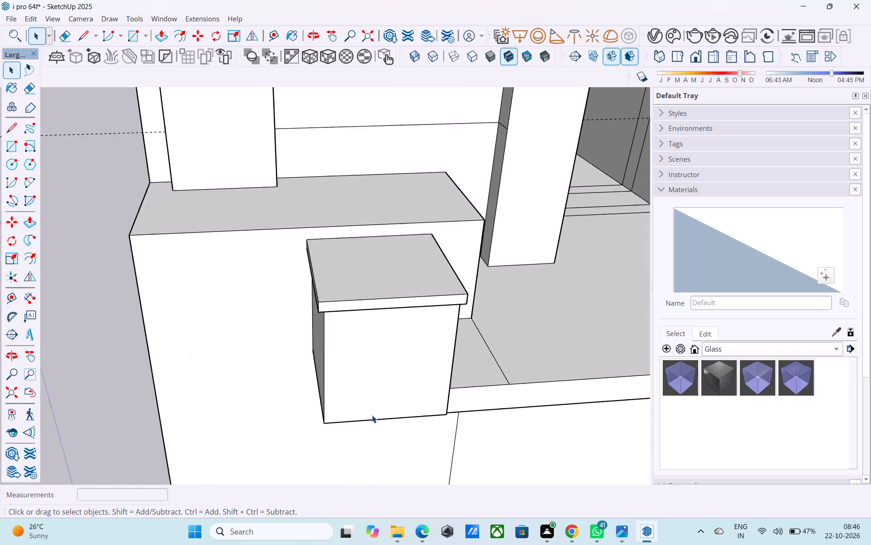
{"action": "scroll", "coordinate": [372, 415], "scroll_direction": "down", "scroll_amount": 6}
{"action": "middle_click_drag", "start_coordinate": [358, 456], "coordinate": [177, 318]}
{"action": "middle_click_drag", "start_coordinate": [301, 344], "coordinate": [285, 355]}
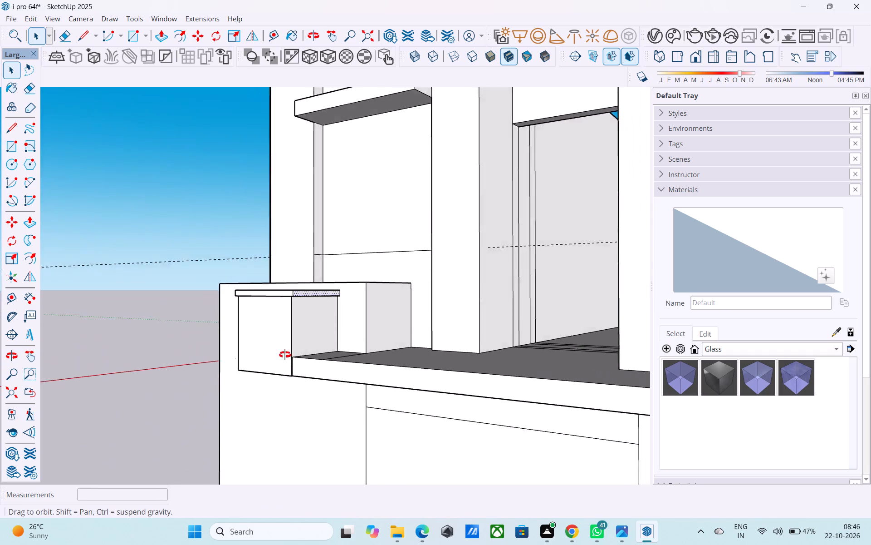
{"action": "middle_click_drag", "start_coordinate": [285, 355], "coordinate": [422, 399]}
{"action": "scroll", "coordinate": [288, 393], "scroll_direction": "down", "scroll_amount": 4}
{"action": "middle_click_drag", "start_coordinate": [294, 399], "coordinate": [525, 372]}
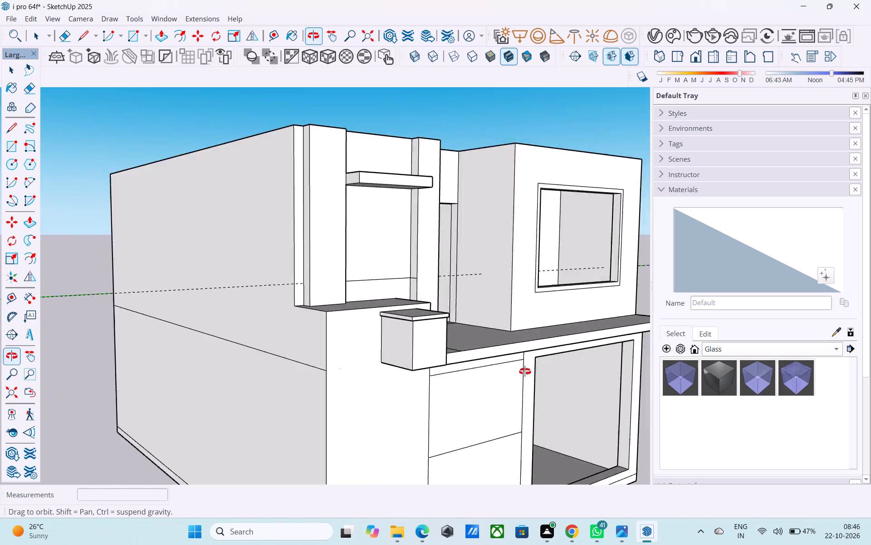
{"action": "middle_click_drag", "start_coordinate": [525, 372], "coordinate": [324, 364]}
{"action": "scroll", "coordinate": [320, 360], "scroll_direction": "down", "scroll_amount": 4}
{"action": "middle_click_drag", "start_coordinate": [330, 357], "coordinate": [549, 317]}
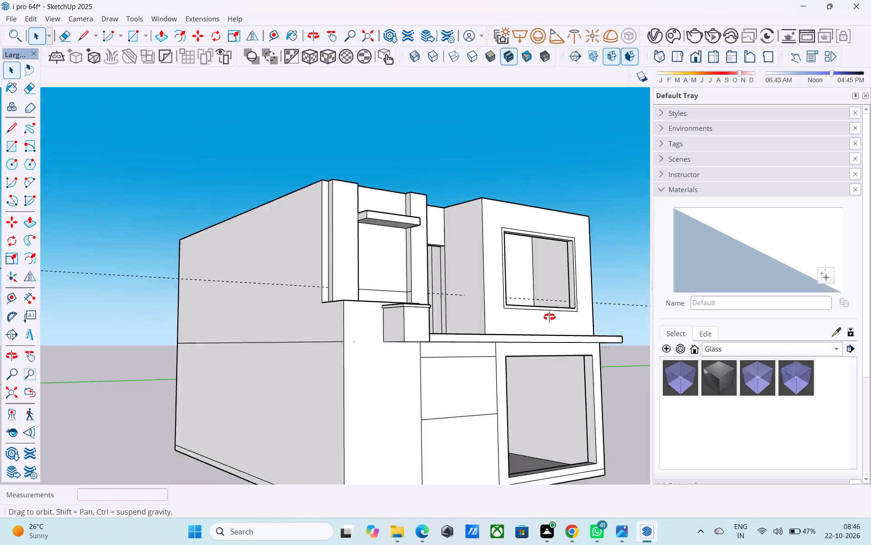
{"action": "middle_click_drag", "start_coordinate": [549, 317], "coordinate": [645, 317]}
{"action": "scroll", "coordinate": [551, 326], "scroll_direction": "down", "scroll_amount": 5}
{"action": "middle_click_drag", "start_coordinate": [551, 326], "coordinate": [472, 340]}
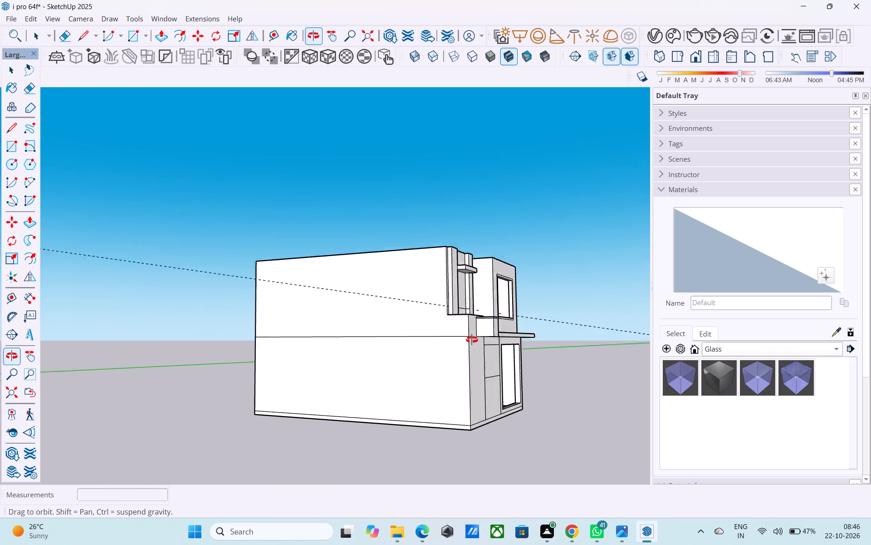
{"action": "middle_click_drag", "start_coordinate": [472, 340], "coordinate": [367, 441]}
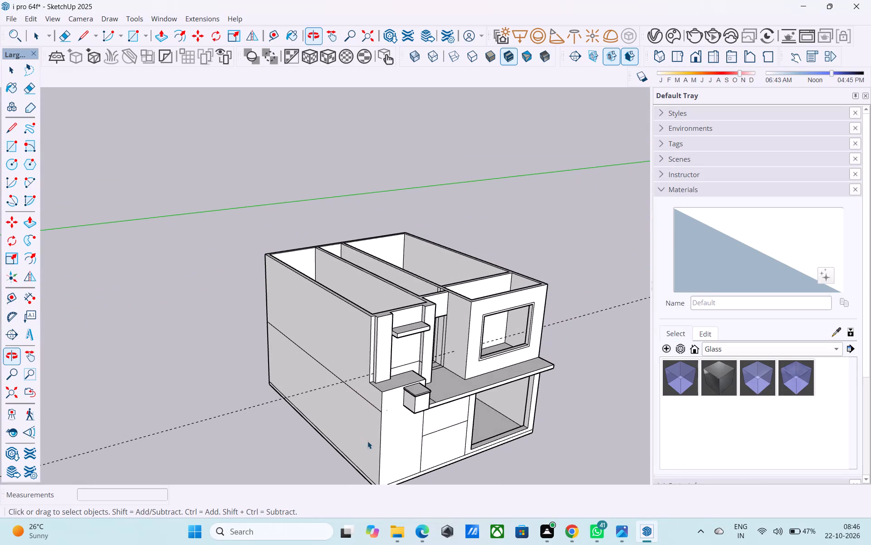
{"action": "scroll", "coordinate": [391, 331], "scroll_direction": "up", "scroll_amount": 2}
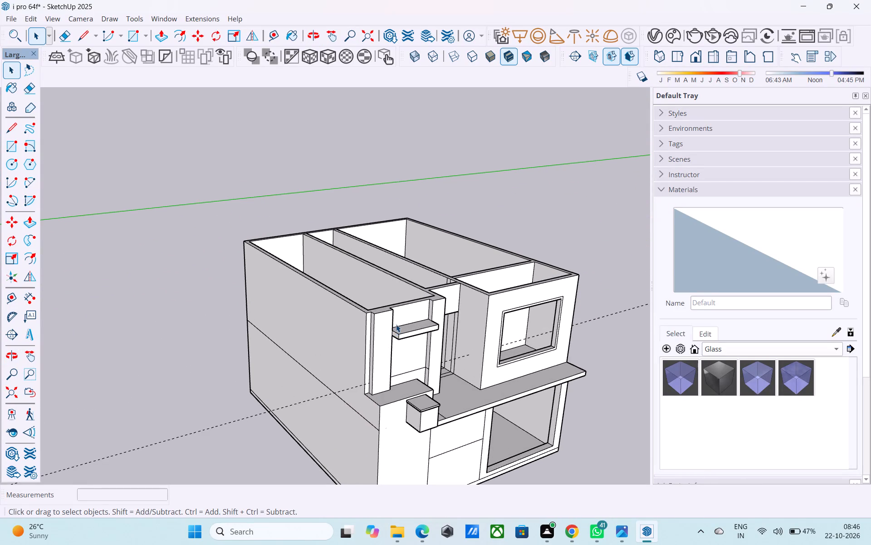
{"action": "middle_click_drag", "start_coordinate": [410, 297], "coordinate": [426, 412]}
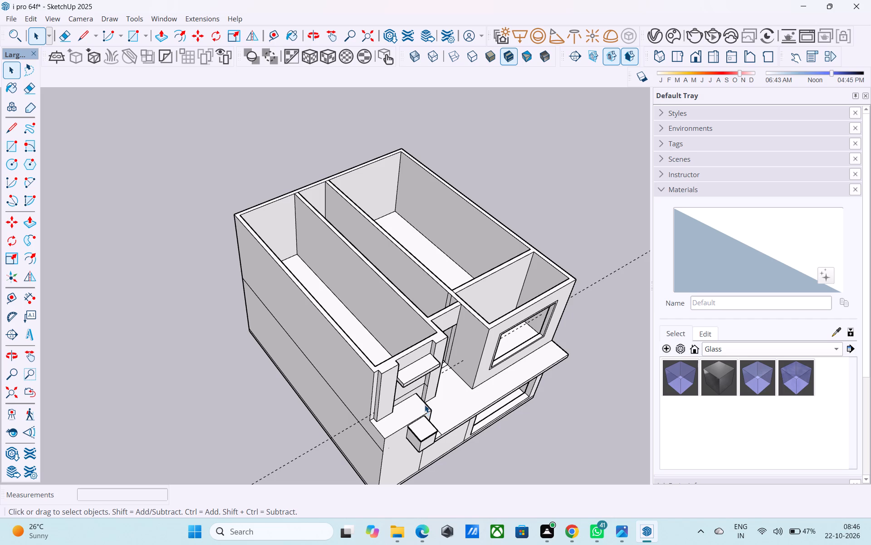
{"action": "middle_click_drag", "start_coordinate": [409, 386], "coordinate": [327, 302]}
{"action": "scroll", "coordinate": [327, 302], "scroll_direction": "down", "scroll_amount": 2}
{"action": "middle_click_drag", "start_coordinate": [384, 383], "coordinate": [374, 362]}
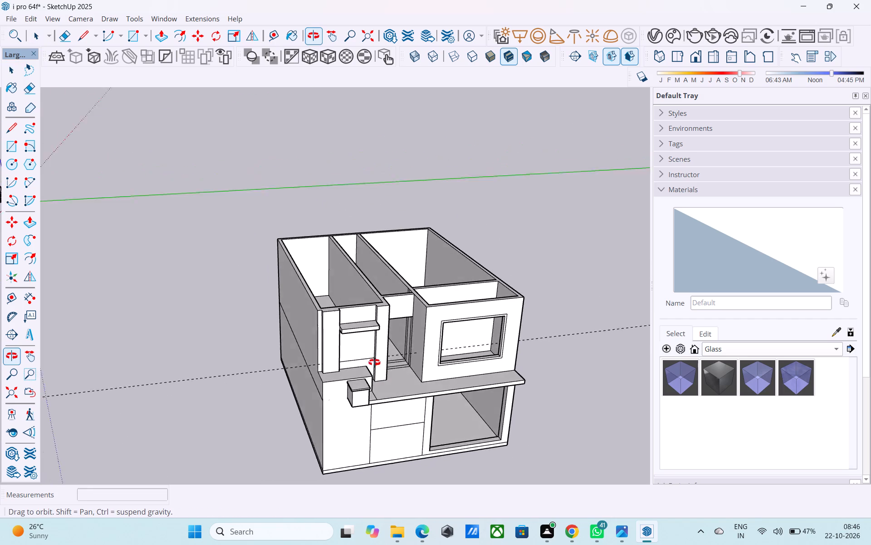
{"action": "middle_click_drag", "start_coordinate": [374, 362], "coordinate": [202, 406]}
Erase the leftover line on the slab's top surface between the low block's corner and the front edge.
{"action": "scroll", "coordinate": [318, 409], "scroll_direction": "up", "scroll_amount": 2}
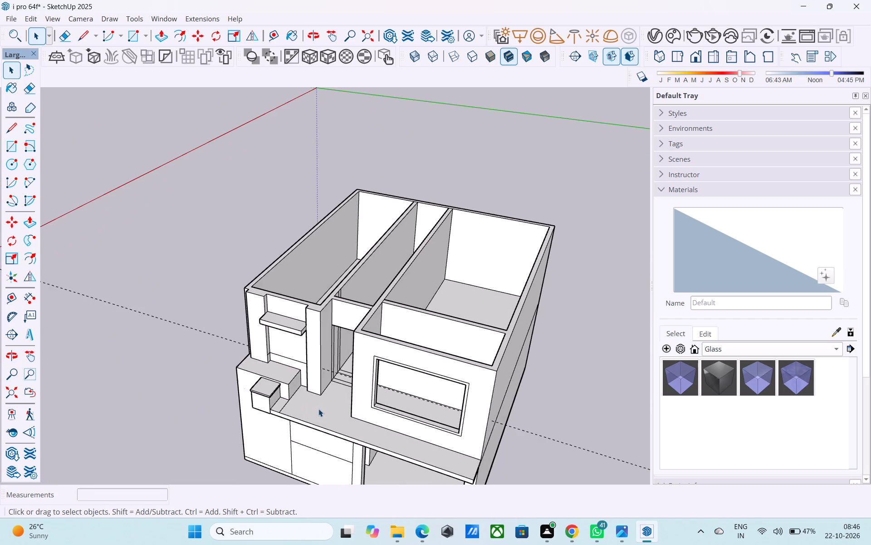
{"action": "scroll", "coordinate": [294, 403], "scroll_direction": "up", "scroll_amount": 5}
{"action": "key", "text": "e"}
{"action": "scroll", "coordinate": [279, 412], "scroll_direction": "up", "scroll_amount": 3}
{"action": "left_click", "coordinate": [278, 407]}
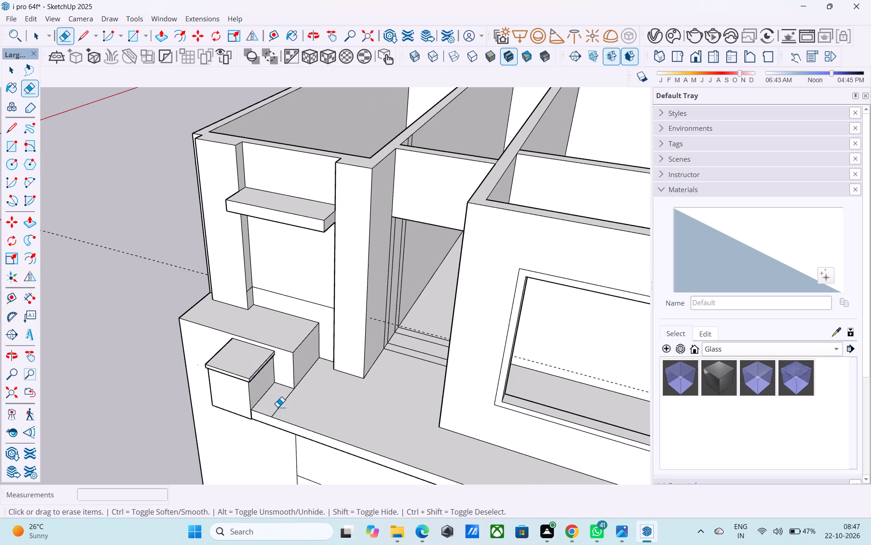
Examine the house's front elevation, comparing the post, slab, upper window and ground-floor opening.
{"action": "scroll", "coordinate": [278, 406], "scroll_direction": "down", "scroll_amount": 11}
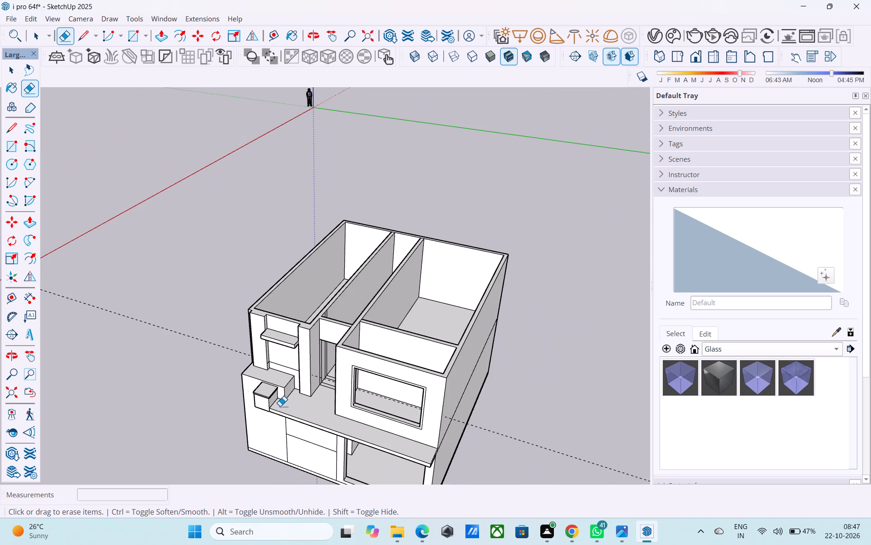
{"action": "scroll", "coordinate": [280, 406], "scroll_direction": "down", "scroll_amount": 5}
{"action": "middle_click_drag", "start_coordinate": [286, 403], "coordinate": [365, 373]}
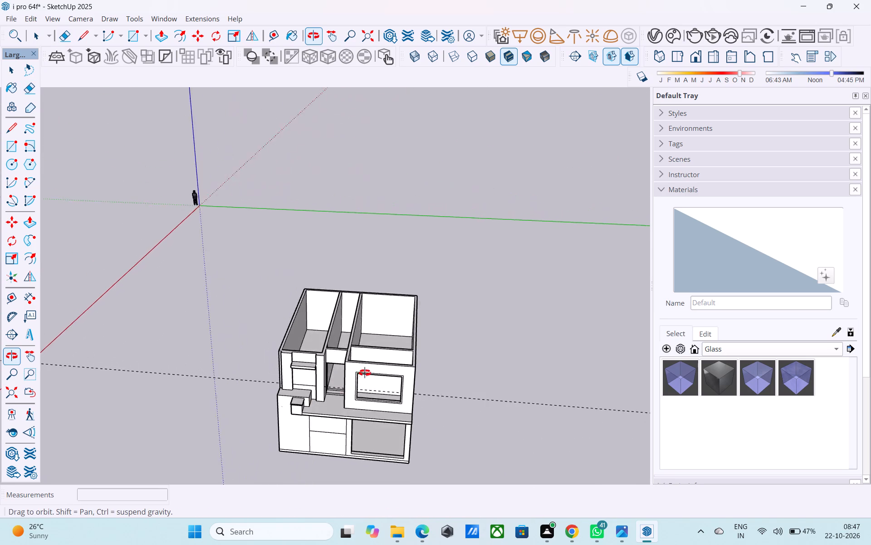
{"action": "middle_click_drag", "start_coordinate": [365, 373], "coordinate": [413, 263]}
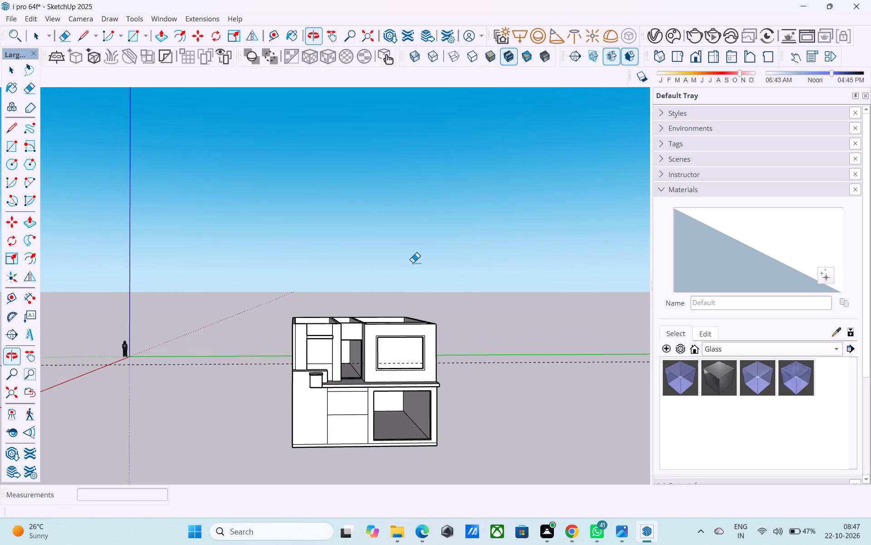
{"action": "middle_click_drag", "start_coordinate": [405, 346], "coordinate": [379, 303]}
{"action": "scroll", "coordinate": [379, 303], "scroll_direction": "up", "scroll_amount": 4}
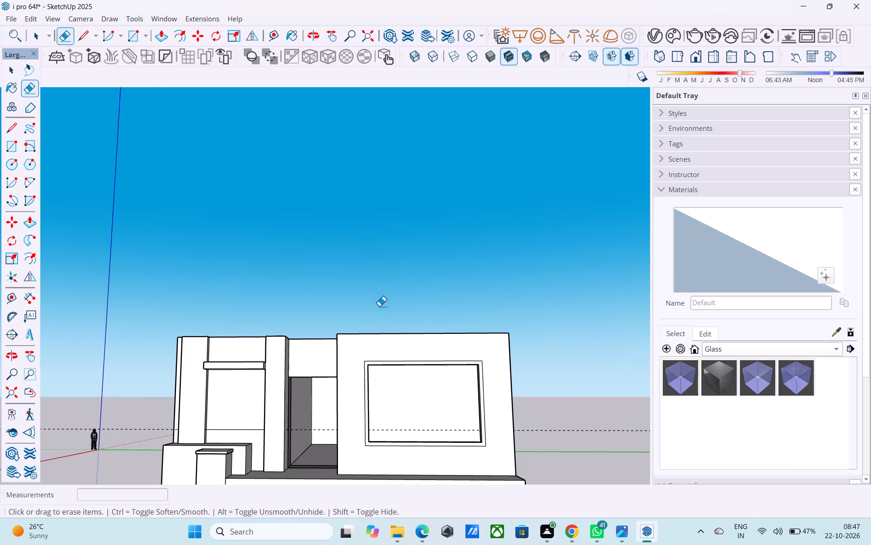
{"action": "scroll", "coordinate": [437, 310], "scroll_direction": "down", "scroll_amount": 3}
{"action": "scroll", "coordinate": [470, 335], "scroll_direction": "down", "scroll_amount": 1}
{"action": "middle_click_drag", "start_coordinate": [522, 350], "coordinate": [516, 350]}
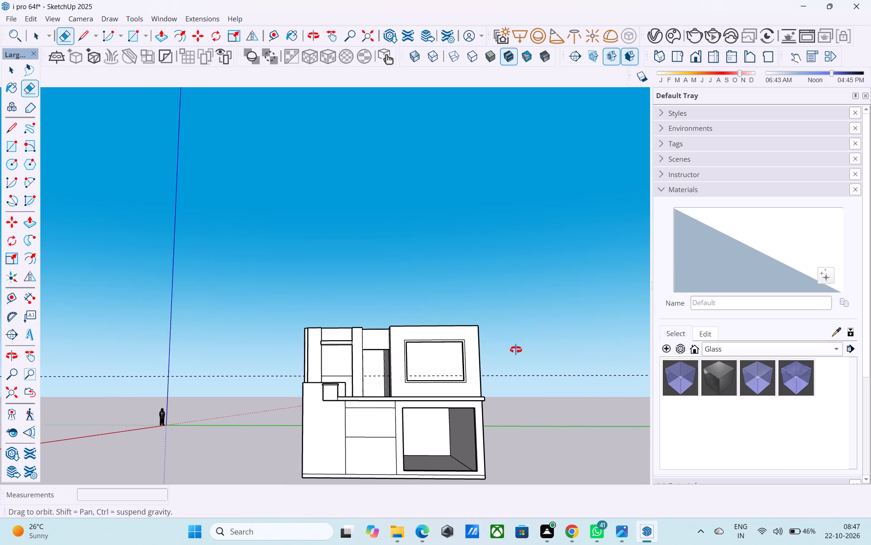
{"action": "middle_click_drag", "start_coordinate": [516, 350], "coordinate": [486, 361]}
{"action": "scroll", "coordinate": [631, 365], "scroll_direction": "down", "scroll_amount": 1}
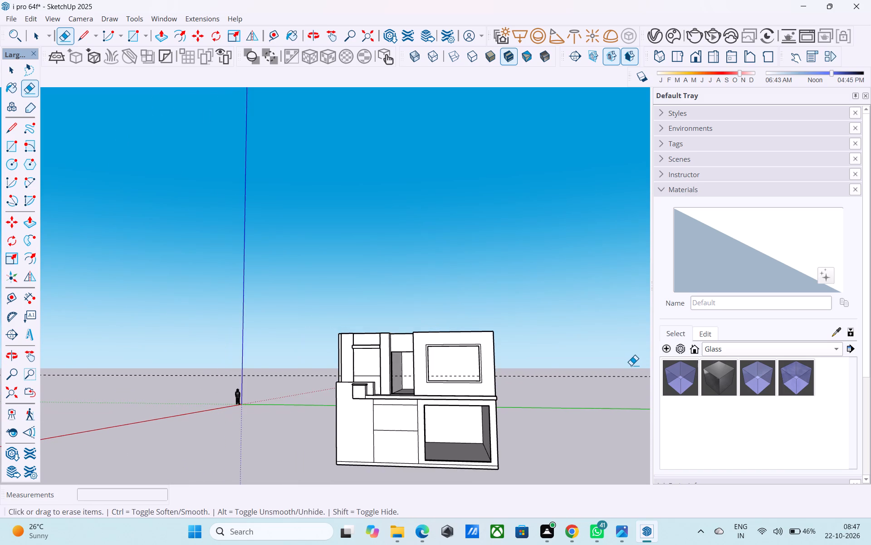
{"action": "scroll", "coordinate": [631, 365], "scroll_direction": "down", "scroll_amount": 1}
{"action": "middle_click_drag", "start_coordinate": [631, 367], "coordinate": [623, 372]}
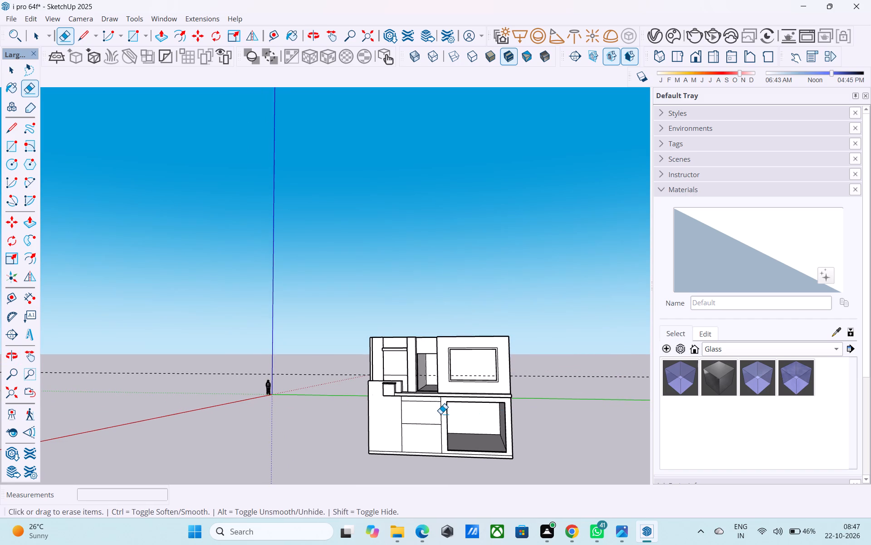
{"action": "scroll", "coordinate": [440, 414], "scroll_direction": "up", "scroll_amount": 3}
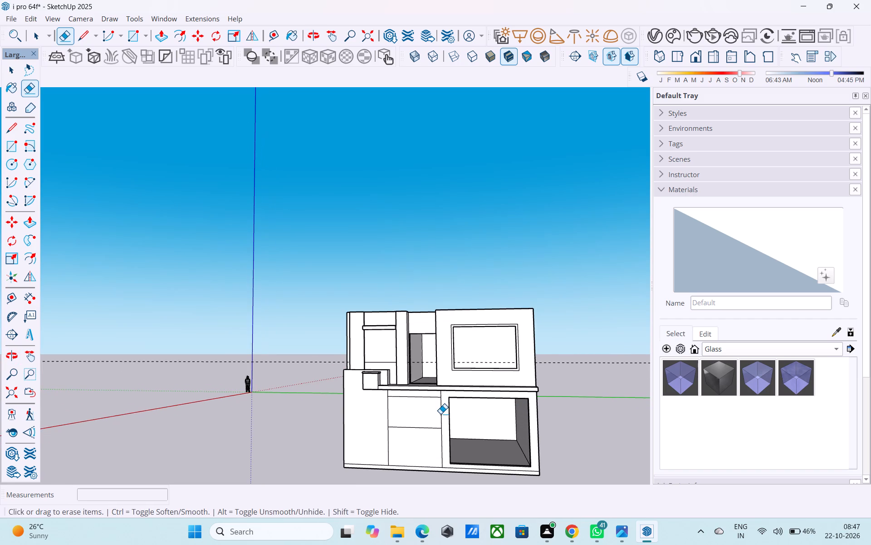
{"action": "scroll", "coordinate": [440, 413], "scroll_direction": "up", "scroll_amount": 1}
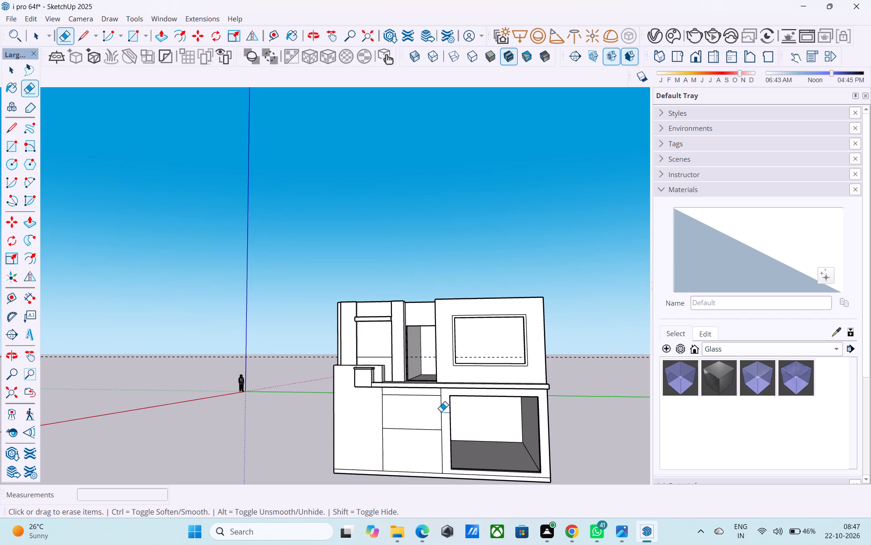
Measure the upper window's inner opening height and its outer frame's lower edge with the Line tool.
{"action": "middle_click_drag", "start_coordinate": [450, 400], "coordinate": [309, 412]}
{"action": "scroll", "coordinate": [440, 354], "scroll_direction": "up", "scroll_amount": 3}
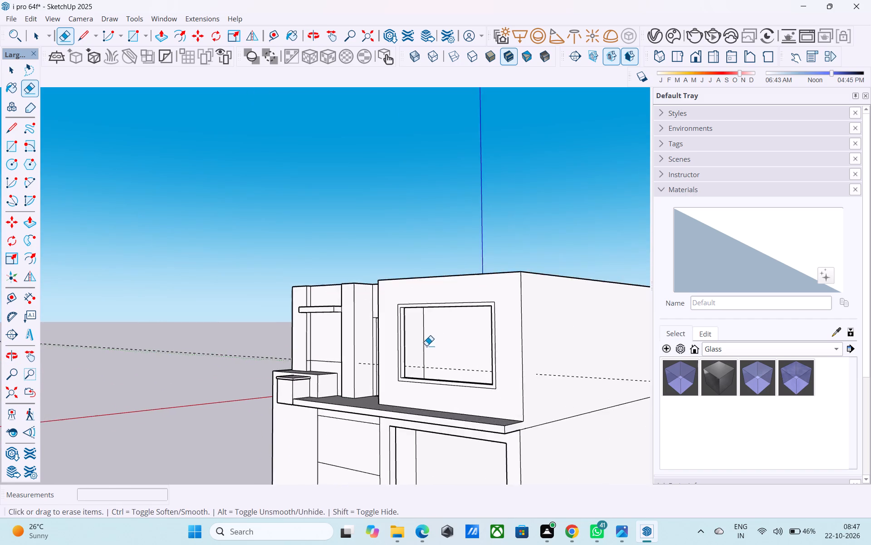
{"action": "scroll", "coordinate": [426, 346], "scroll_direction": "up", "scroll_amount": 9}
{"action": "key", "text": "space"}
{"action": "key", "text": "l"}
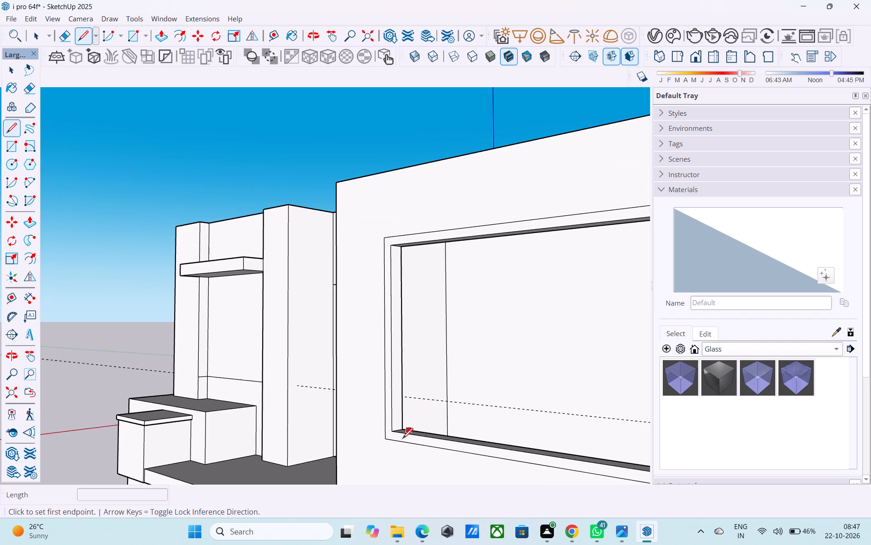
{"action": "left_click", "coordinate": [391, 429]}
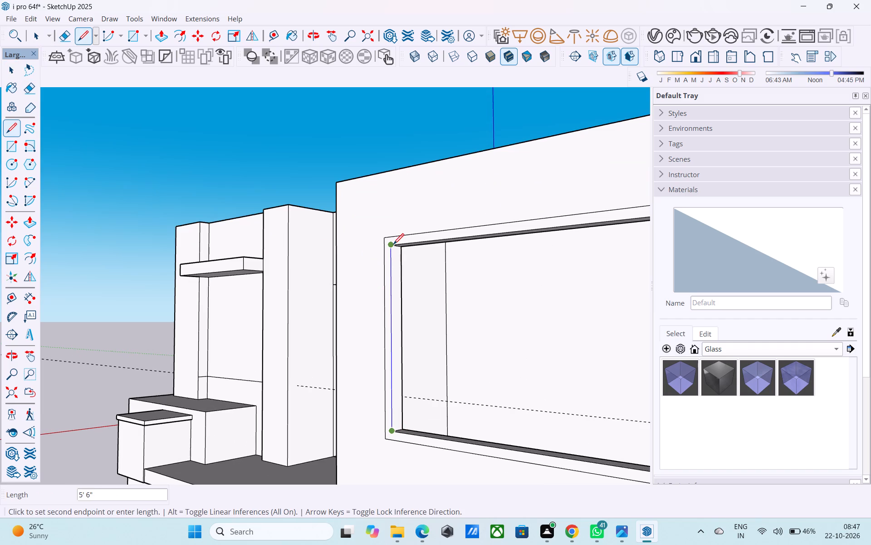
{"action": "key", "text": "space"}
{"action": "type", "text": "l"}
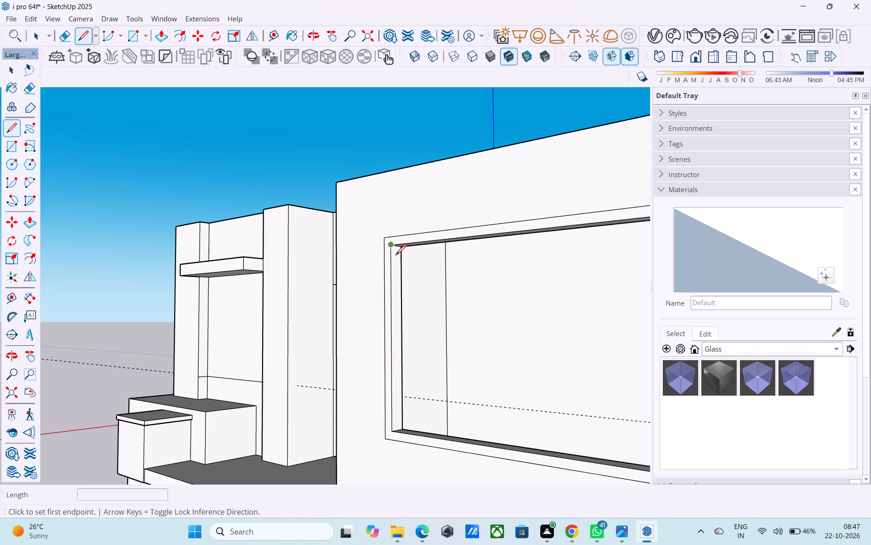
{"action": "left_click", "coordinate": [387, 440]}
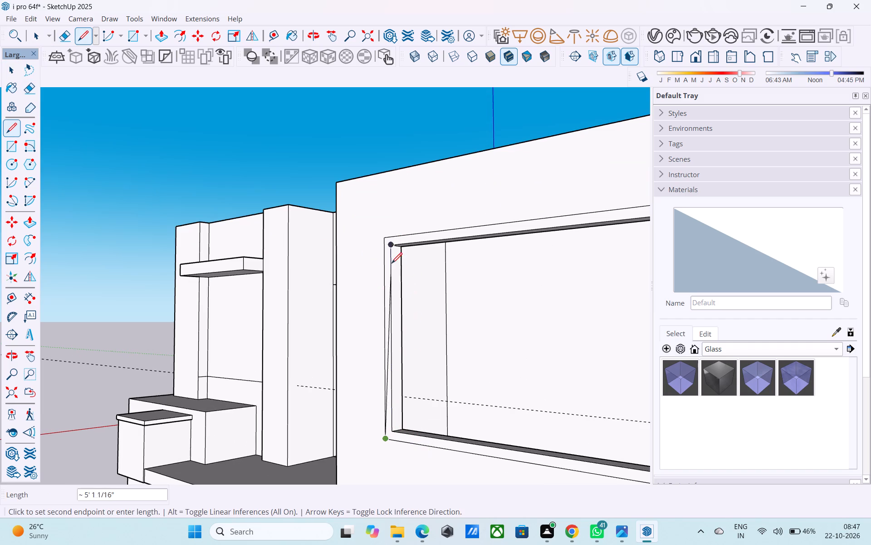
{"action": "scroll", "coordinate": [385, 237], "scroll_direction": "down", "scroll_amount": 7}
{"action": "middle_click_drag", "start_coordinate": [429, 345], "coordinate": [514, 373]}
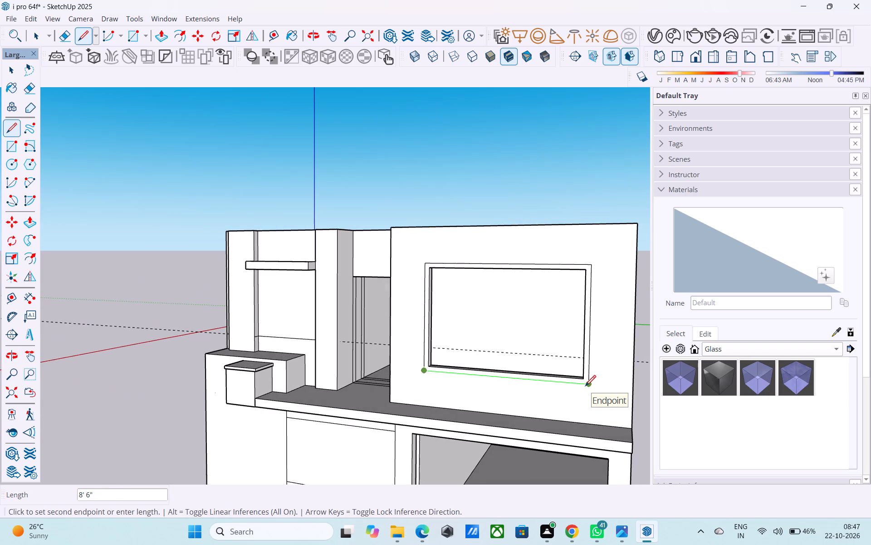
{"action": "key", "text": "space"}
Push/Pull the upper front window's inner jamb nearest the doorway 2' inward to narrow the opening.
{"action": "middle_click_drag", "start_coordinate": [577, 385], "coordinate": [475, 401]}
{"action": "scroll", "coordinate": [384, 342], "scroll_direction": "up", "scroll_amount": 7}
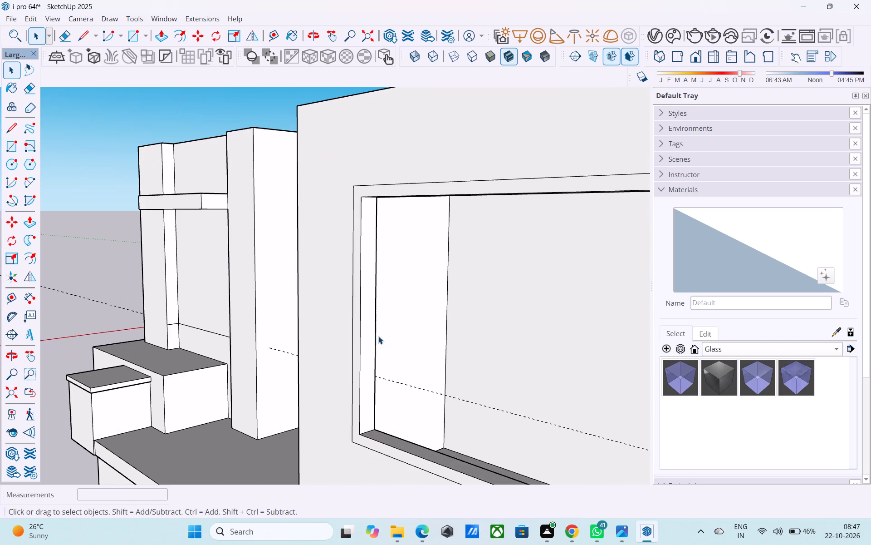
{"action": "left_click", "coordinate": [369, 333]}
{"action": "key", "text": "p"}
{"action": "left_click", "coordinate": [369, 333]}
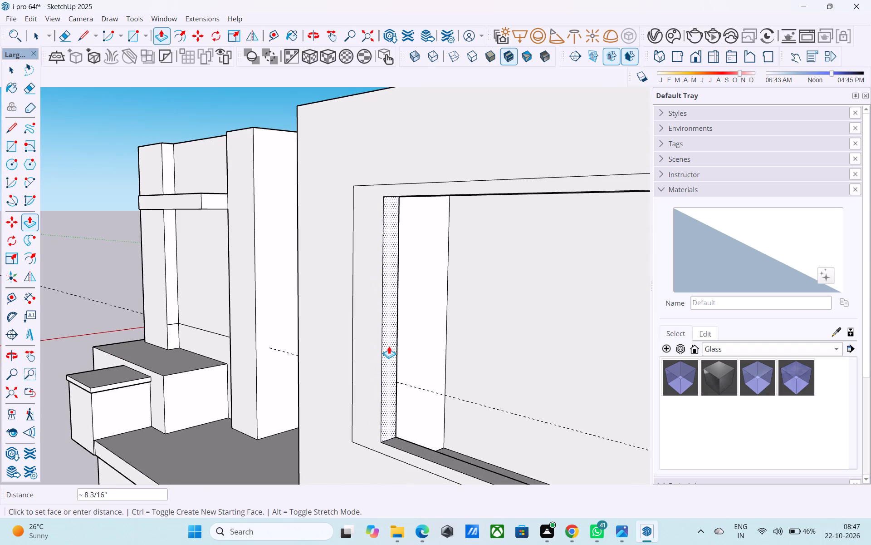
{"action": "type", "text": "2'"}
{"action": "key", "text": "Return"}
Examine the narrowed upper window against the rest of the house's front from several angles.
{"action": "scroll", "coordinate": [389, 346], "scroll_direction": "down", "scroll_amount": 8}
{"action": "middle_click_drag", "start_coordinate": [389, 346], "coordinate": [535, 351]}
{"action": "scroll", "coordinate": [344, 363], "scroll_direction": "down", "scroll_amount": 1}
{"action": "scroll", "coordinate": [343, 365], "scroll_direction": "up", "scroll_amount": 1}
{"action": "scroll", "coordinate": [342, 366], "scroll_direction": "down", "scroll_amount": 5}
{"action": "middle_click_drag", "start_coordinate": [475, 374], "coordinate": [540, 370]}
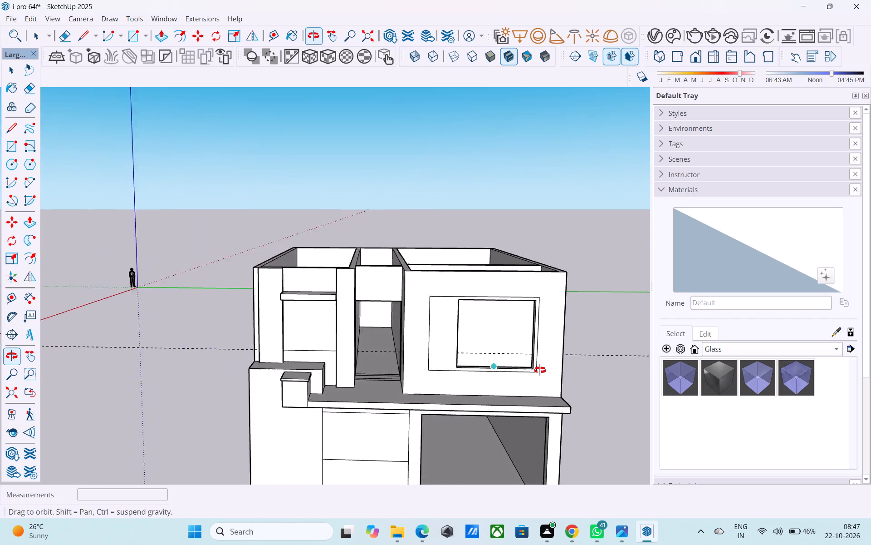
{"action": "middle_click_drag", "start_coordinate": [540, 370], "coordinate": [629, 363]}
{"action": "scroll", "coordinate": [510, 326], "scroll_direction": "up", "scroll_amount": 5}
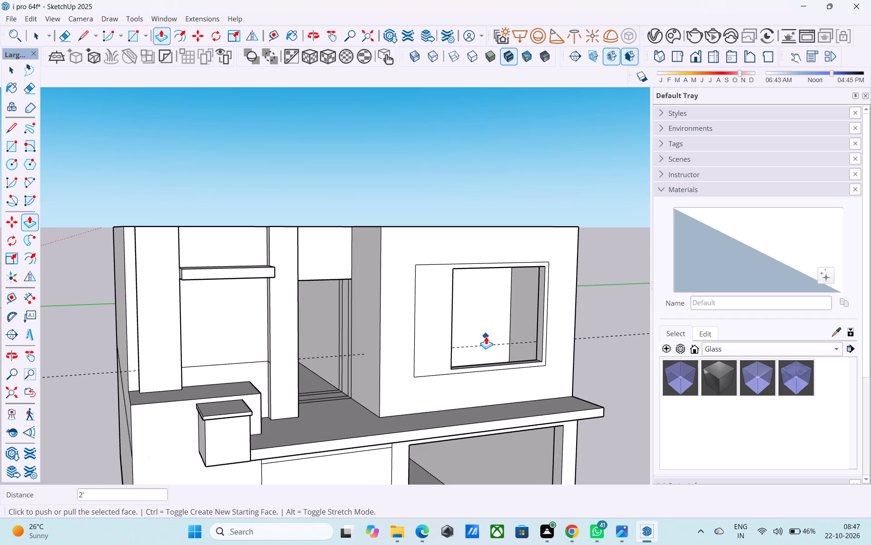
{"action": "scroll", "coordinate": [486, 337], "scroll_direction": "down", "scroll_amount": 1}
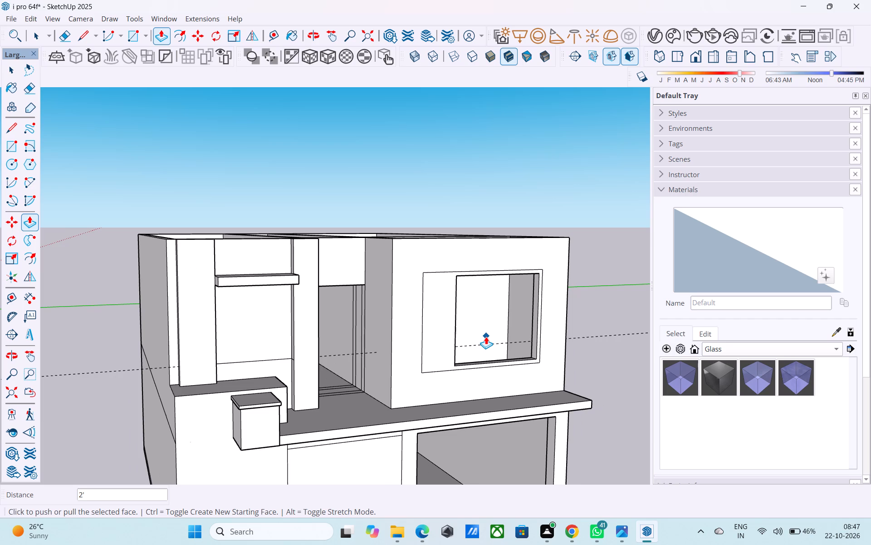
{"action": "scroll", "coordinate": [486, 337], "scroll_direction": "down", "scroll_amount": 2}
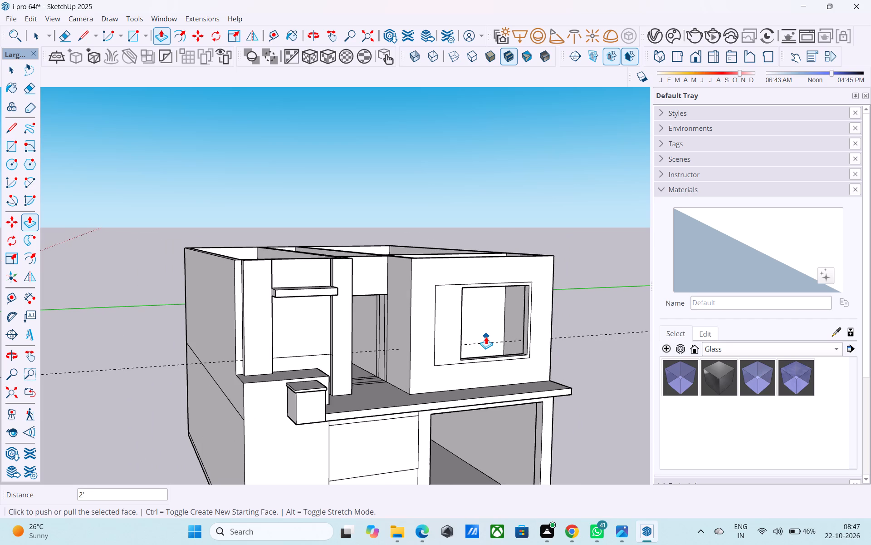
{"action": "scroll", "coordinate": [486, 337], "scroll_direction": "down", "scroll_amount": 1}
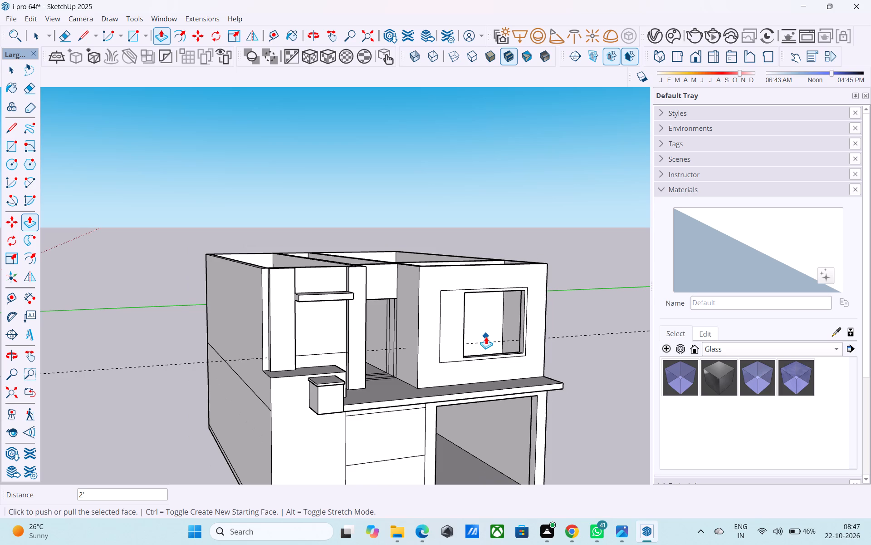
{"action": "scroll", "coordinate": [486, 337], "scroll_direction": "down", "scroll_amount": 1}
{"action": "middle_click_drag", "start_coordinate": [484, 337], "coordinate": [447, 348]}
{"action": "scroll", "coordinate": [447, 348], "scroll_direction": "down", "scroll_amount": 1}
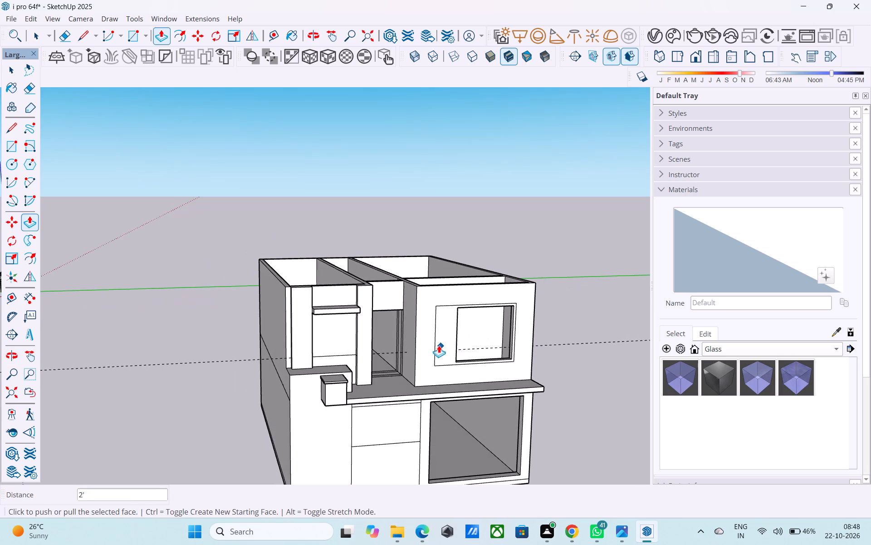
Erase the outer frame's vertical line on the doorway side of the upper window.
{"action": "key", "text": "e"}
{"action": "scroll", "coordinate": [416, 300], "scroll_direction": "up", "scroll_amount": 6}
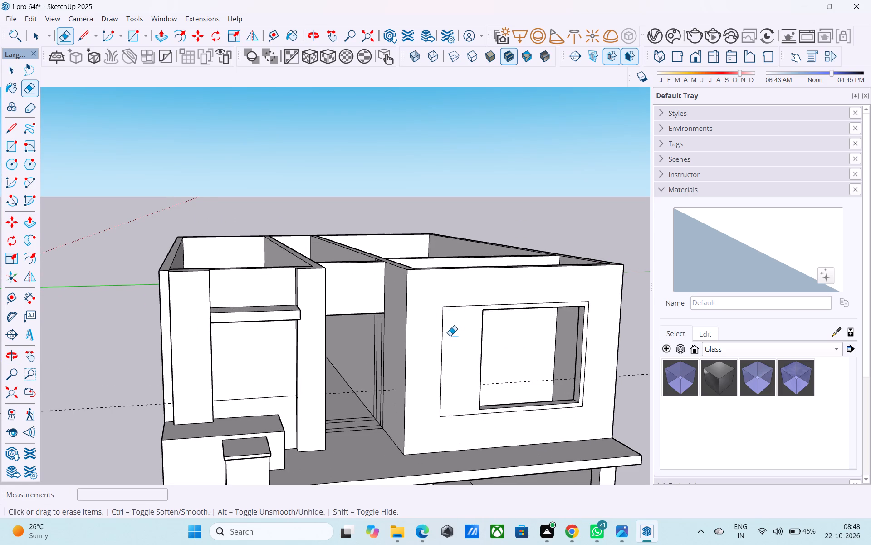
{"action": "left_click_drag", "start_coordinate": [449, 336], "coordinate": [440, 338]}
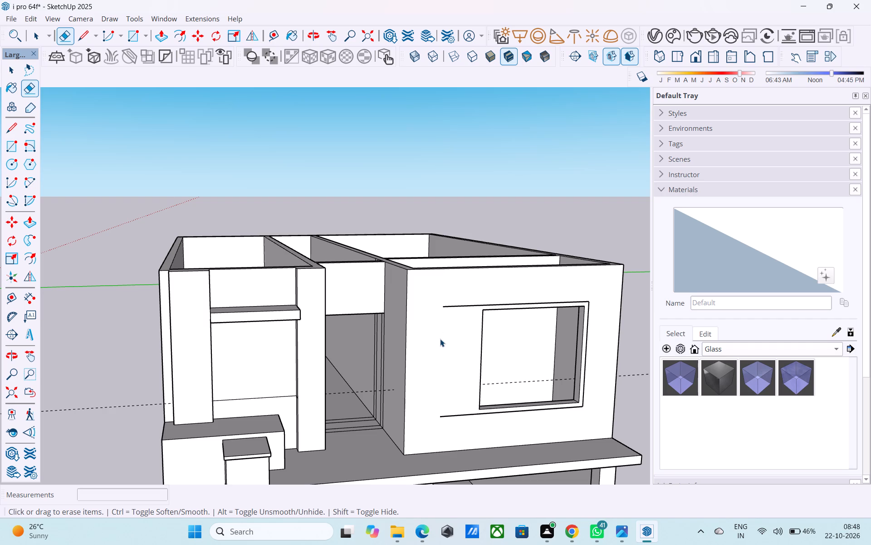
{"action": "key", "text": "space"}
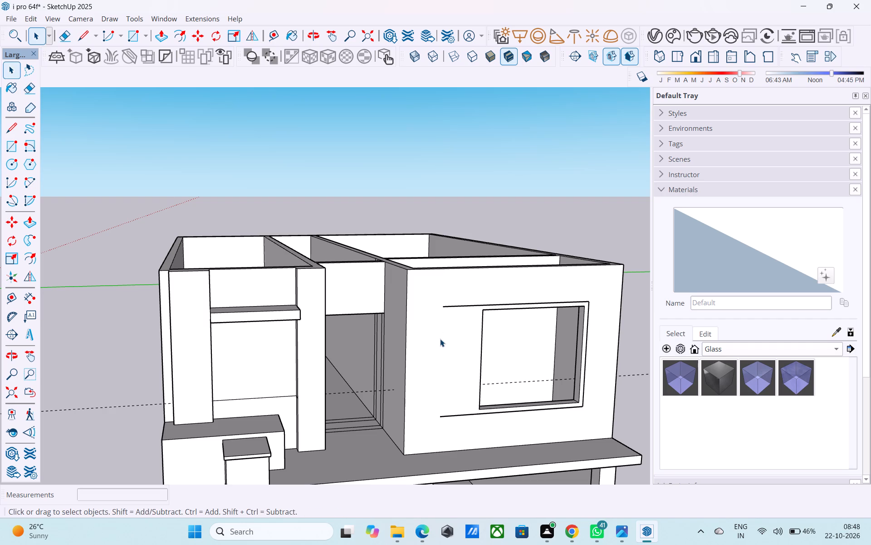
Copy the window opening's vertical front edge on the doorway side 3" outward onto the wall face.
{"action": "middle_click_drag", "start_coordinate": [447, 342], "coordinate": [435, 342]}
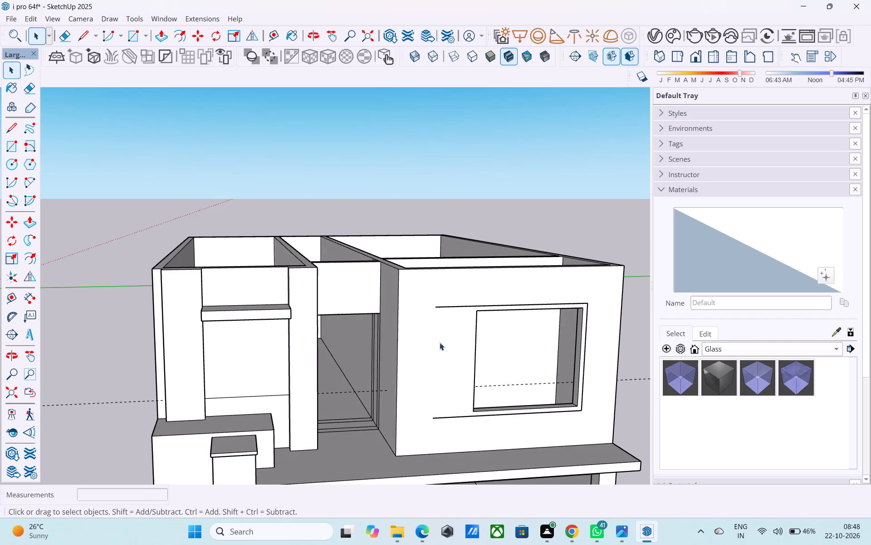
{"action": "middle_click_drag", "start_coordinate": [472, 333], "coordinate": [437, 326]}
{"action": "scroll", "coordinate": [447, 332], "scroll_direction": "up", "scroll_amount": 3}
{"action": "left_click", "coordinate": [459, 338]}
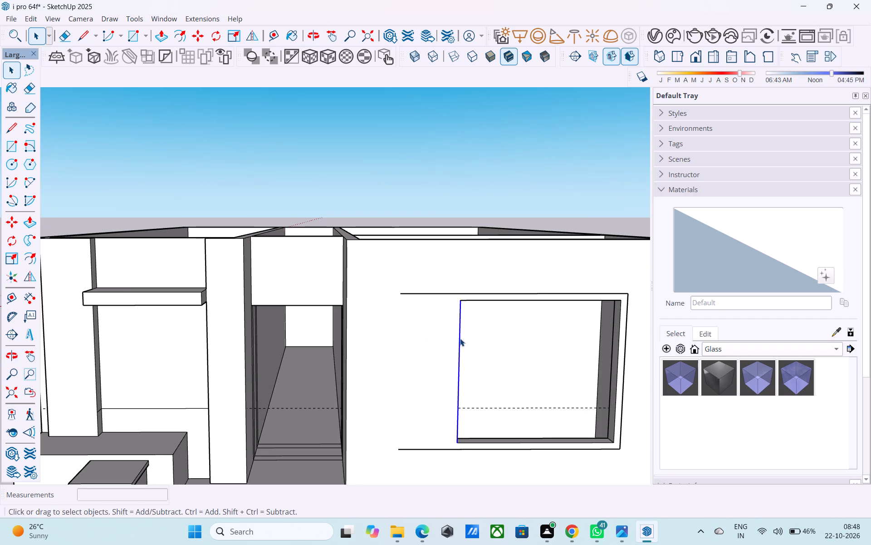
{"action": "key", "text": "m"}
{"action": "middle_click_drag", "start_coordinate": [460, 345], "coordinate": [371, 315]}
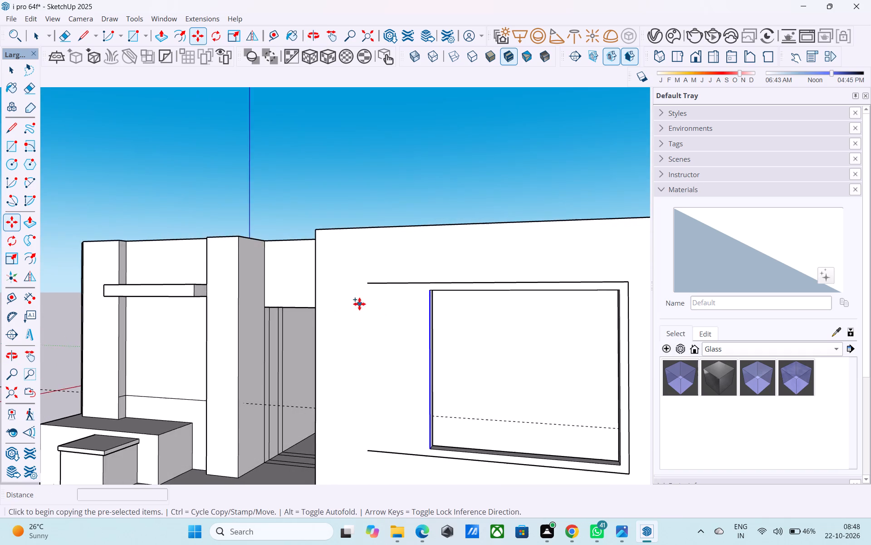
{"action": "scroll", "coordinate": [359, 304], "scroll_direction": "down", "scroll_amount": 5}
{"action": "scroll", "coordinate": [407, 401], "scroll_direction": "up", "scroll_amount": 8}
{"action": "left_click", "coordinate": [401, 387]}
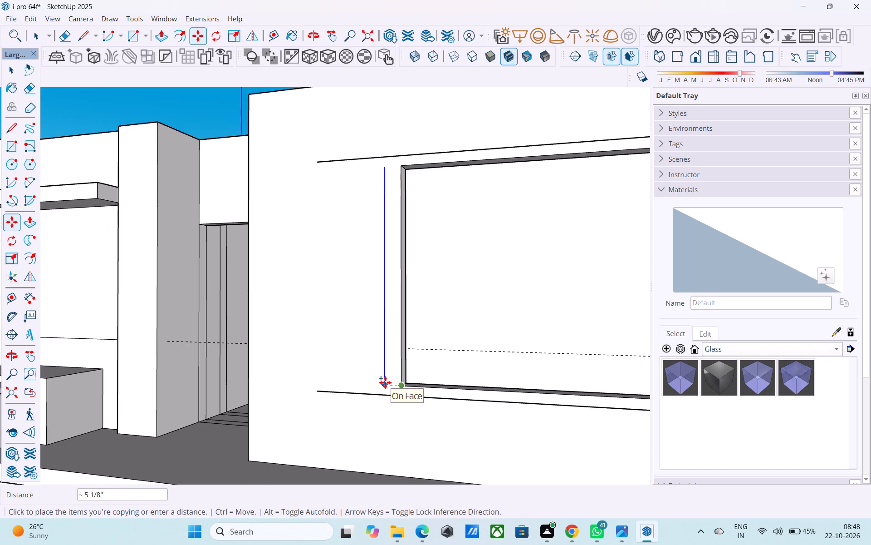
{"action": "type", "text": "3\""}
{"action": "key", "text": "Return"}
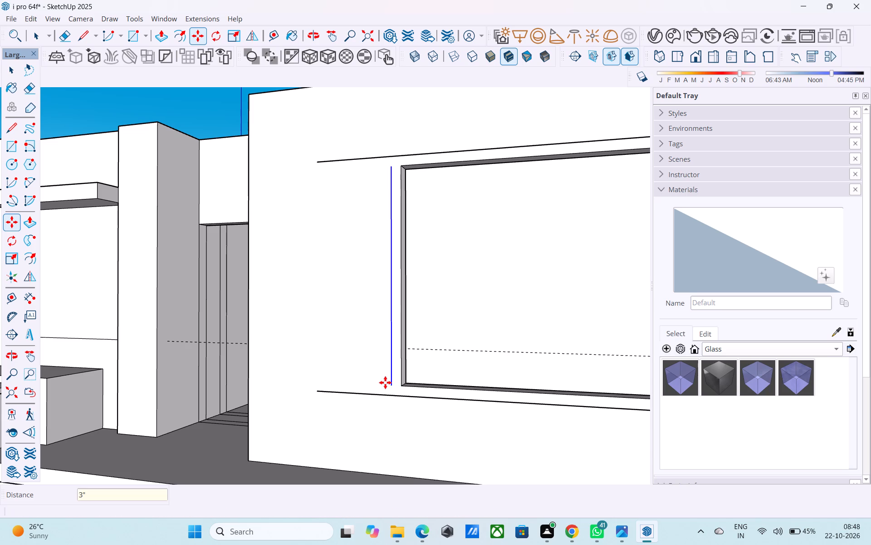
Draw lines extending the copied vertical edge to meet the frame's upper and lower outer lines.
{"action": "key", "text": "l"}
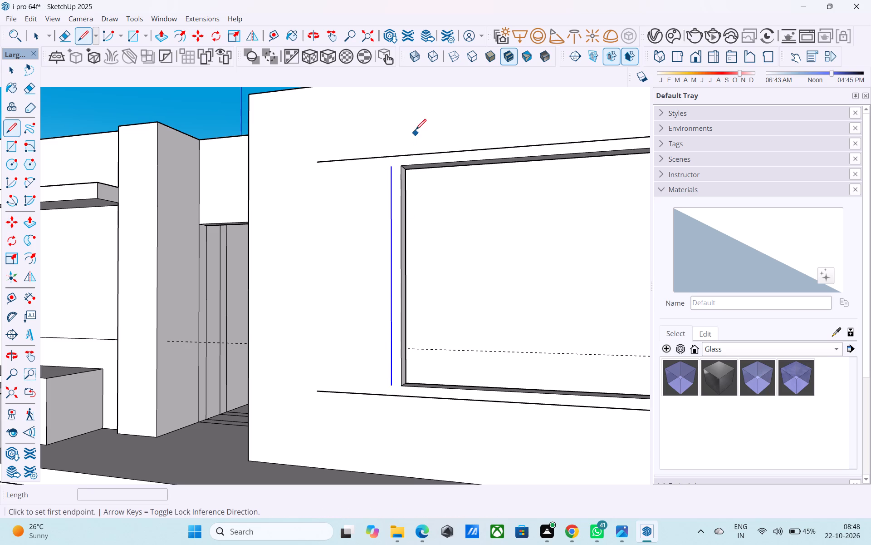
{"action": "left_click", "coordinate": [392, 168]}
{"action": "left_click", "coordinate": [391, 156]}
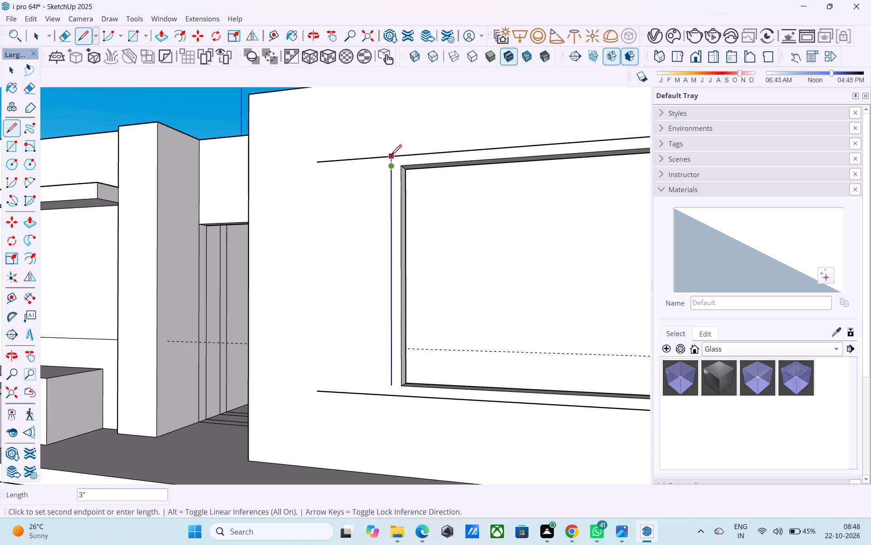
{"action": "left_click", "coordinate": [392, 398]}
Erase the leftover upper and lower frame line segments extending past the new vertical edge toward the doorway.
{"action": "key", "text": "e"}
{"action": "left_click_drag", "start_coordinate": [367, 357], "coordinate": [360, 407]}
{"action": "left_click_drag", "start_coordinate": [350, 176], "coordinate": [362, 131]}
Examine the whole house from the front and above, checking the reframed window against the posts, slab and ground floor.
{"action": "scroll", "coordinate": [349, 191], "scroll_direction": "down", "scroll_amount": 5}
{"action": "middle_click_drag", "start_coordinate": [332, 297], "coordinate": [425, 336]}
{"action": "scroll", "coordinate": [274, 333], "scroll_direction": "down", "scroll_amount": 5}
{"action": "middle_click_drag", "start_coordinate": [289, 299], "coordinate": [324, 335]}
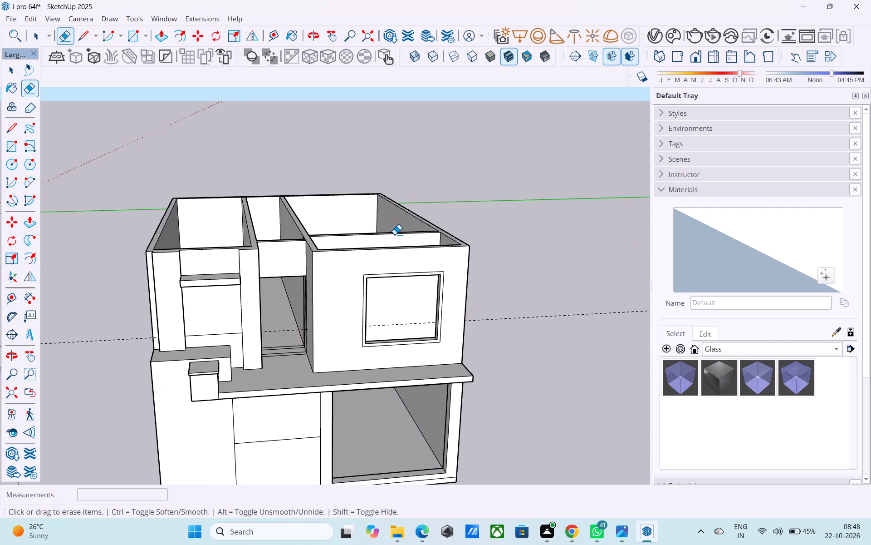
{"action": "middle_click_drag", "start_coordinate": [395, 234], "coordinate": [388, 229]}
{"action": "scroll", "coordinate": [410, 295], "scroll_direction": "down", "scroll_amount": 2}
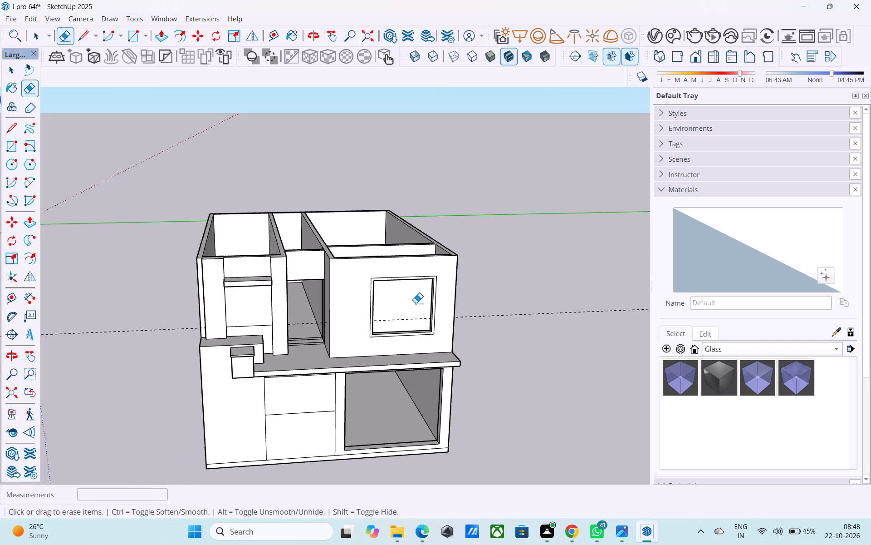
{"action": "scroll", "coordinate": [416, 303], "scroll_direction": "down", "scroll_amount": 2}
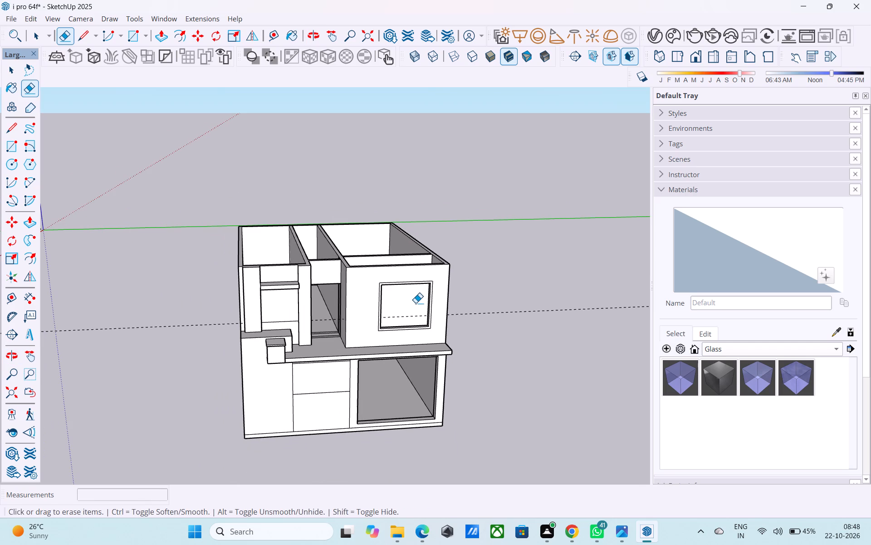
{"action": "scroll", "coordinate": [426, 346], "scroll_direction": "down", "scroll_amount": 2}
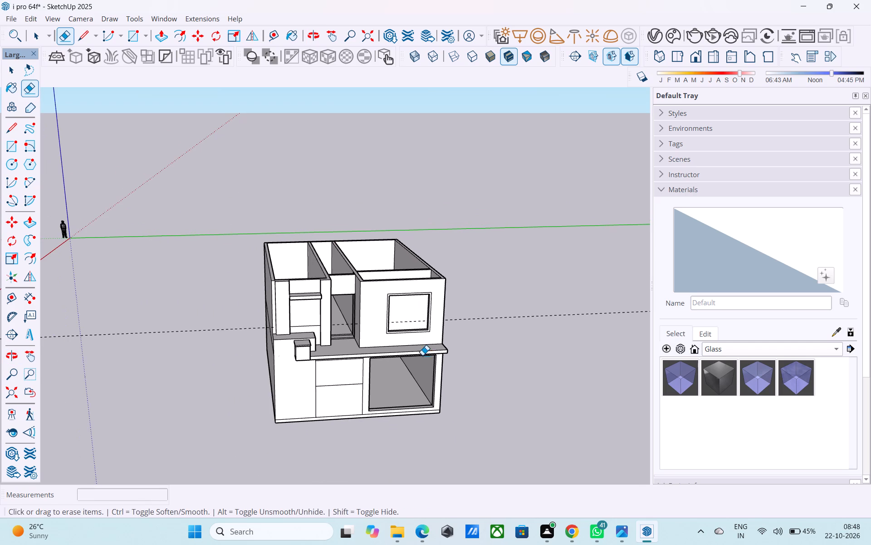
{"action": "middle_click_drag", "start_coordinate": [422, 355], "coordinate": [376, 389]}
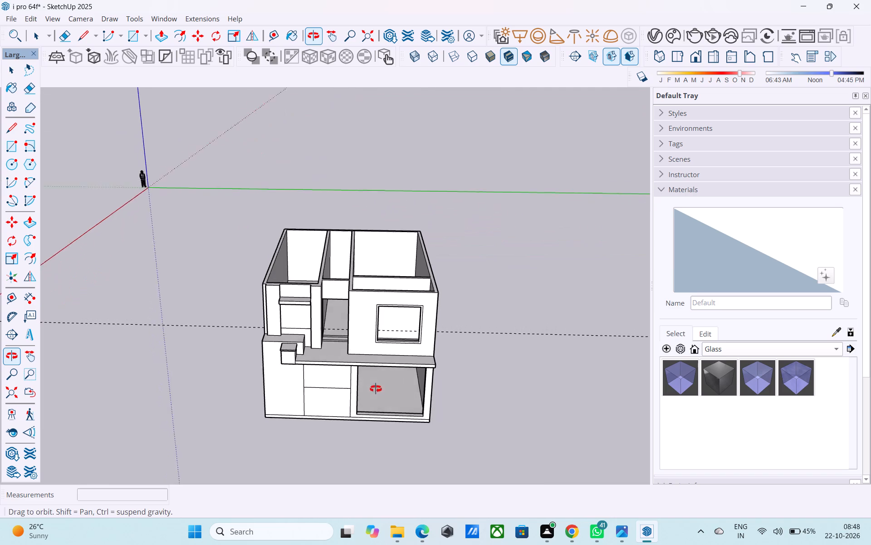
{"action": "middle_click_drag", "start_coordinate": [376, 389], "coordinate": [372, 410]}
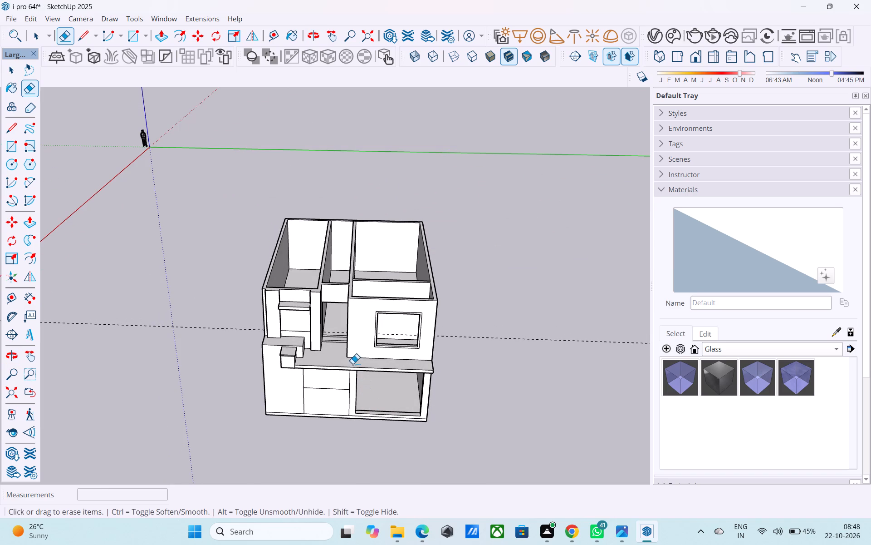
{"action": "middle_click_drag", "start_coordinate": [352, 362], "coordinate": [362, 297]}
{"action": "scroll", "coordinate": [321, 322], "scroll_direction": "up", "scroll_amount": 8}
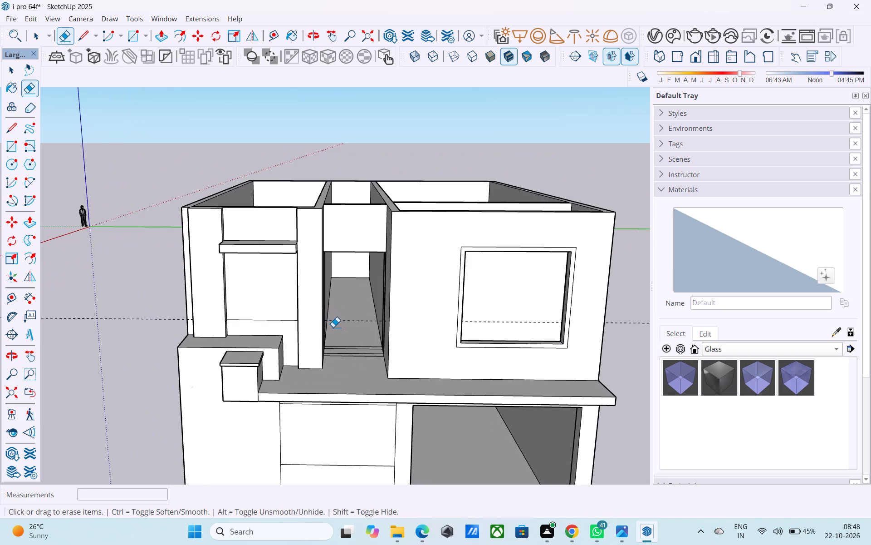
{"action": "middle_click_drag", "start_coordinate": [332, 327], "coordinate": [281, 292]}
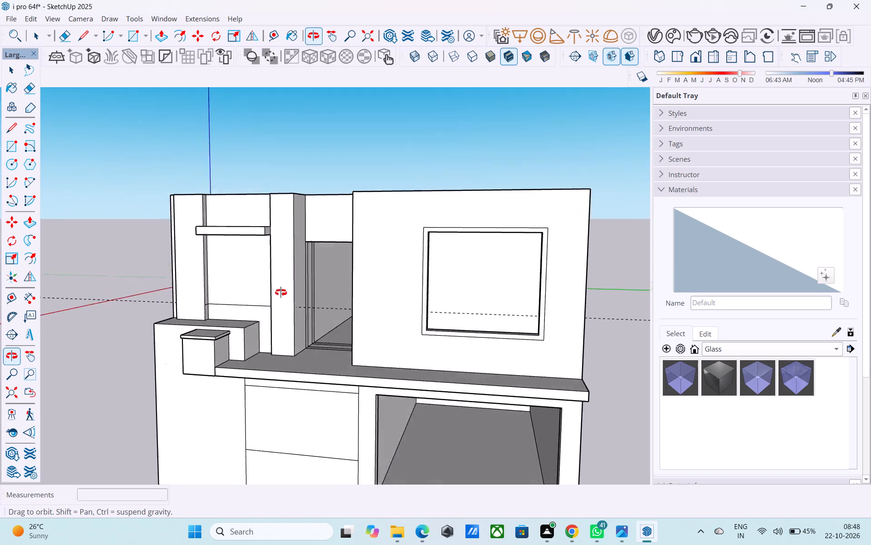
{"action": "middle_click_drag", "start_coordinate": [281, 292], "coordinate": [351, 312]}
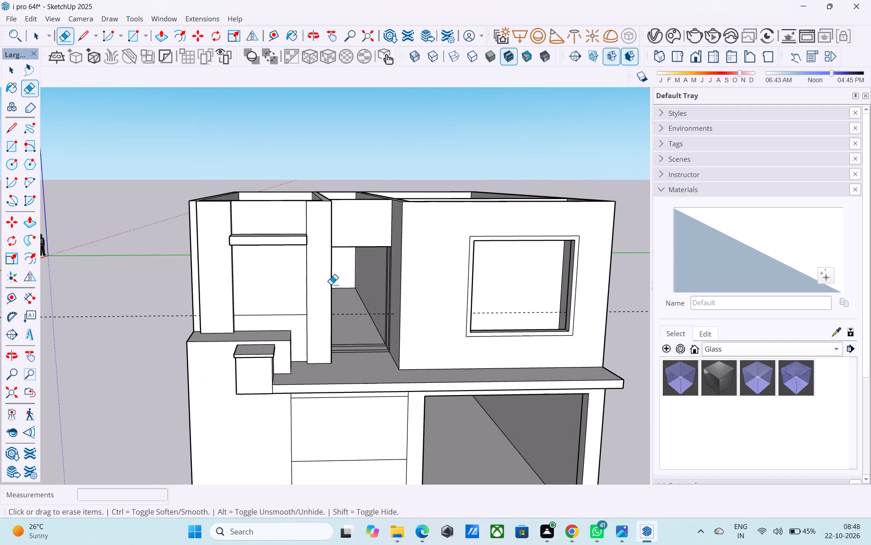
{"action": "middle_click_drag", "start_coordinate": [331, 284], "coordinate": [291, 293]}
{"action": "scroll", "coordinate": [328, 237], "scroll_direction": "up", "scroll_amount": 2}
{"action": "middle_click_drag", "start_coordinate": [326, 233], "coordinate": [339, 248]}
{"action": "scroll", "coordinate": [315, 252], "scroll_direction": "up", "scroll_amount": 1}
{"action": "scroll", "coordinate": [314, 252], "scroll_direction": "down", "scroll_amount": 3}
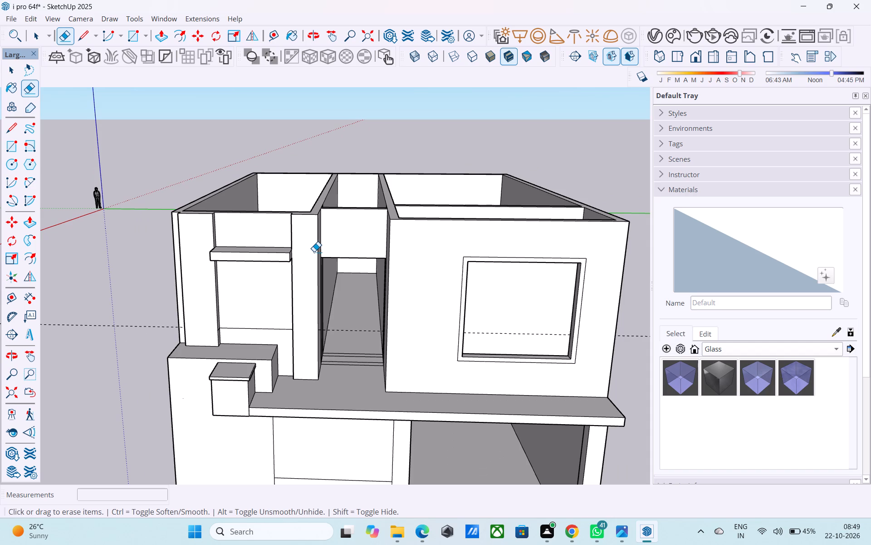
{"action": "scroll", "coordinate": [314, 252], "scroll_direction": "down", "scroll_amount": 3}
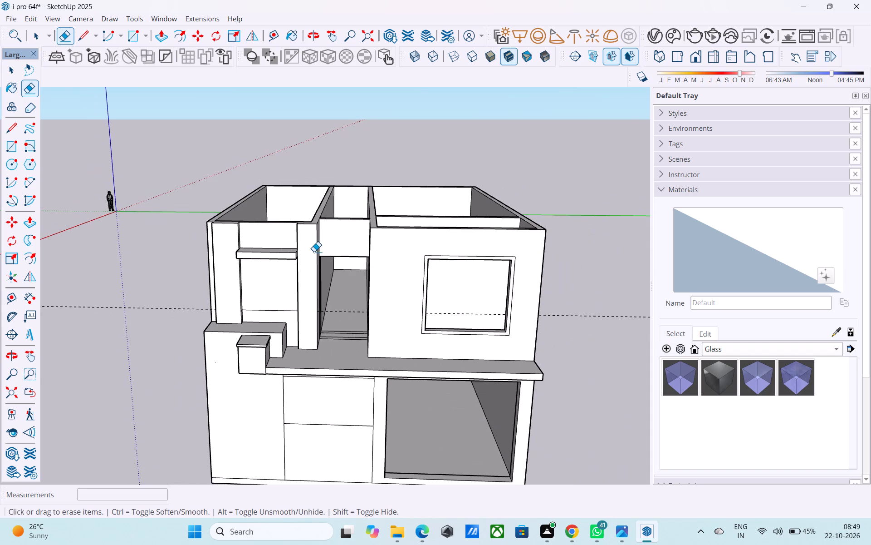
{"action": "scroll", "coordinate": [314, 252], "scroll_direction": "down", "scroll_amount": 5}
{"action": "middle_click_drag", "start_coordinate": [331, 323], "coordinate": [395, 285]}
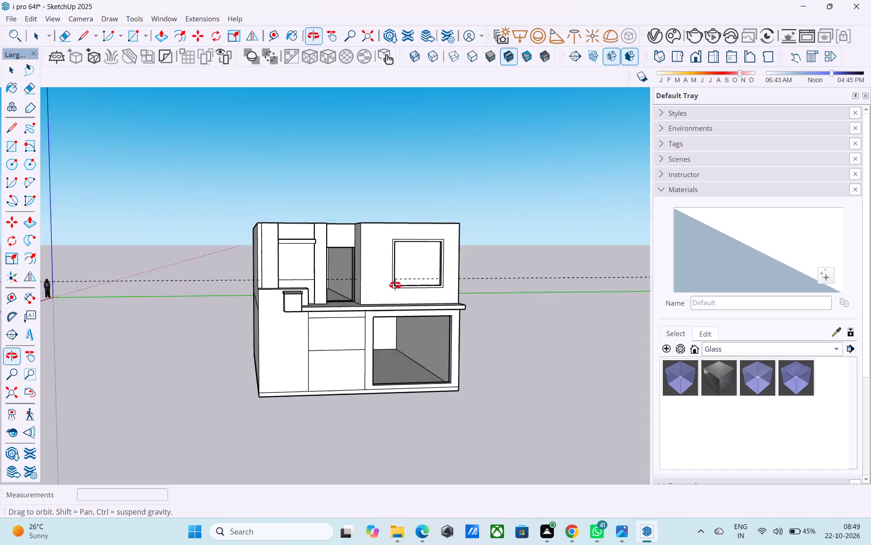
{"action": "middle_click_drag", "start_coordinate": [395, 285], "coordinate": [404, 314]}
Examine the upper floor's front posts, the horizontal ledge between them and the low blocks up close.
{"action": "scroll", "coordinate": [263, 230], "scroll_direction": "up", "scroll_amount": 5}
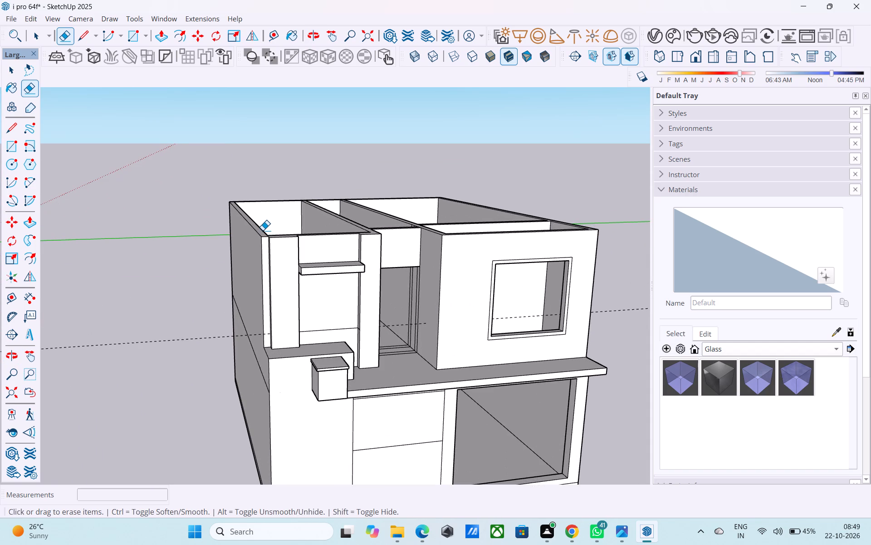
{"action": "middle_click_drag", "start_coordinate": [318, 259], "coordinate": [294, 237]}
{"action": "scroll", "coordinate": [301, 244], "scroll_direction": "up", "scroll_amount": 4}
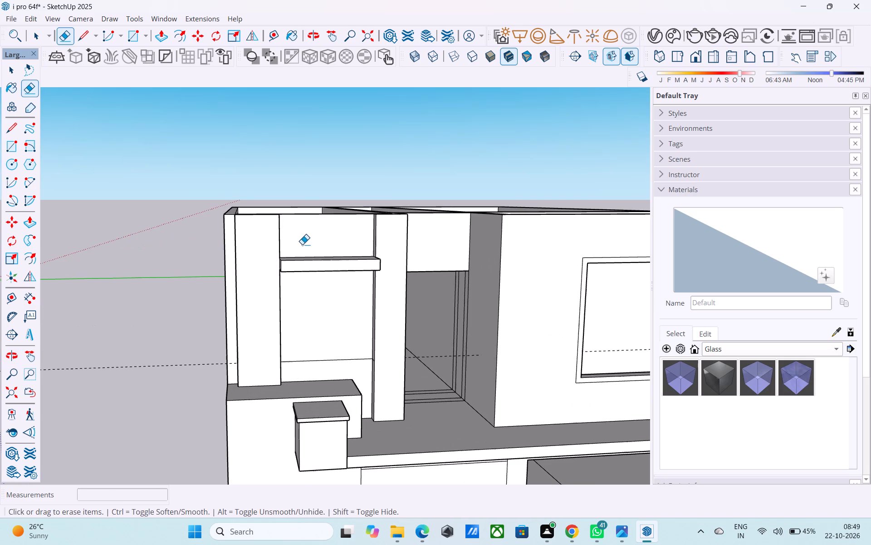
{"action": "middle_click_drag", "start_coordinate": [292, 282], "coordinate": [290, 268]}
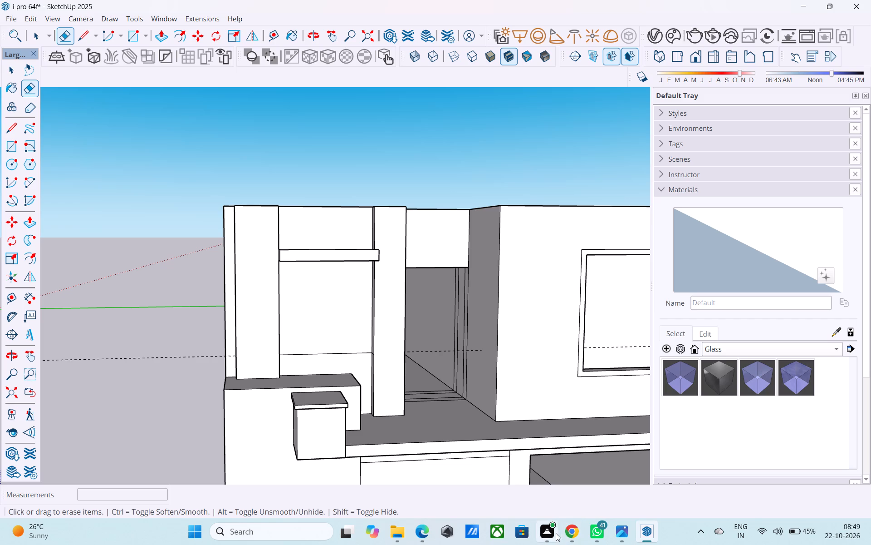
{"action": "scroll", "coordinate": [370, 307], "scroll_direction": "up", "scroll_amount": 1}
{"action": "middle_click_drag", "start_coordinate": [366, 306], "coordinate": [361, 304]}
{"action": "scroll", "coordinate": [466, 356], "scroll_direction": "up", "scroll_amount": 1}
{"action": "scroll", "coordinate": [505, 307], "scroll_direction": "down", "scroll_amount": 4}
{"action": "middle_click_drag", "start_coordinate": [503, 307], "coordinate": [449, 340]}
{"action": "scroll", "coordinate": [289, 325], "scroll_direction": "up", "scroll_amount": 4}
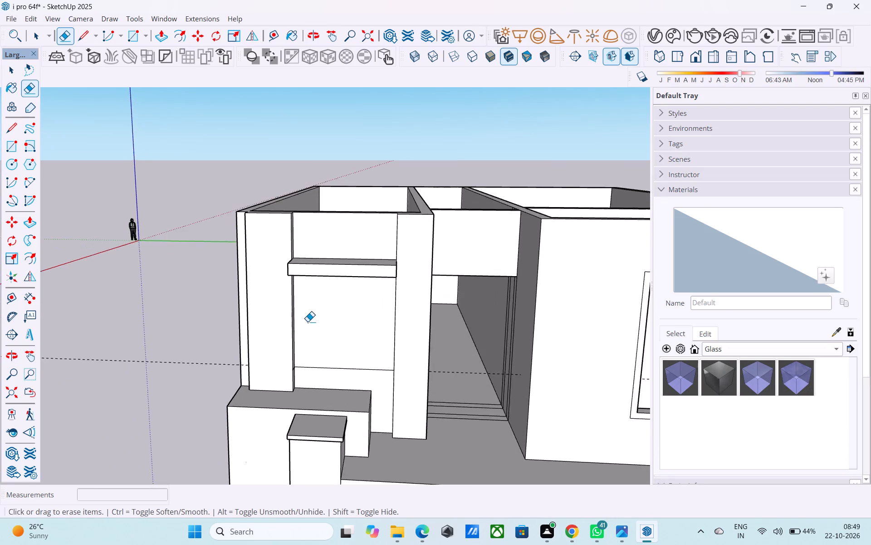
Offset the outline of the wall panel below the ledge between the upper front posts inward by 2".
{"action": "scroll", "coordinate": [308, 322], "scroll_direction": "up", "scroll_amount": 4}
{"action": "key", "text": "space"}
{"action": "middle_click_drag", "start_coordinate": [308, 322], "coordinate": [352, 325]}
{"action": "scroll", "coordinate": [348, 327], "scroll_direction": "up", "scroll_amount": 1}
{"action": "left_click", "coordinate": [359, 316]}
{"action": "middle_click_drag", "start_coordinate": [363, 323], "coordinate": [360, 299]}
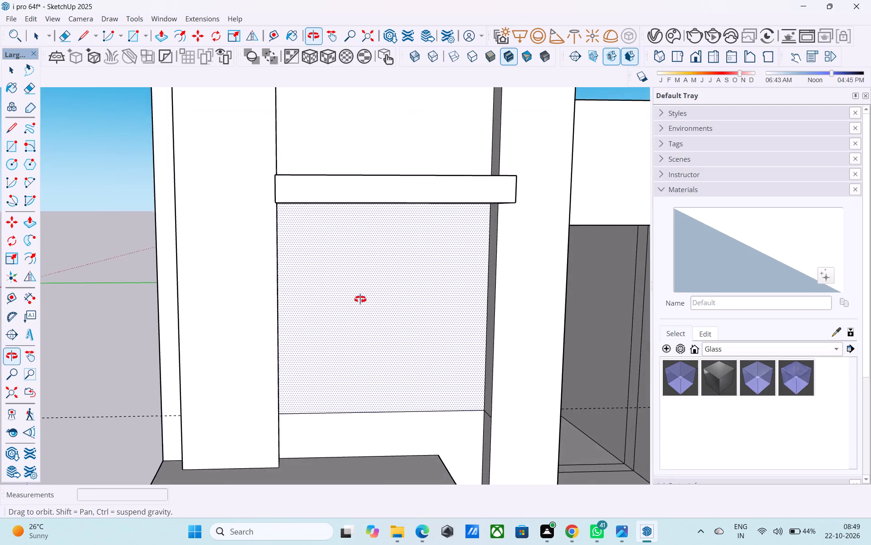
{"action": "middle_click_drag", "start_coordinate": [360, 299], "coordinate": [360, 298]}
{"action": "scroll", "coordinate": [360, 298], "scroll_direction": "up", "scroll_amount": 1}
{"action": "key", "text": "f"}
{"action": "left_click", "coordinate": [360, 297]}
{"action": "key", "text": "2"}
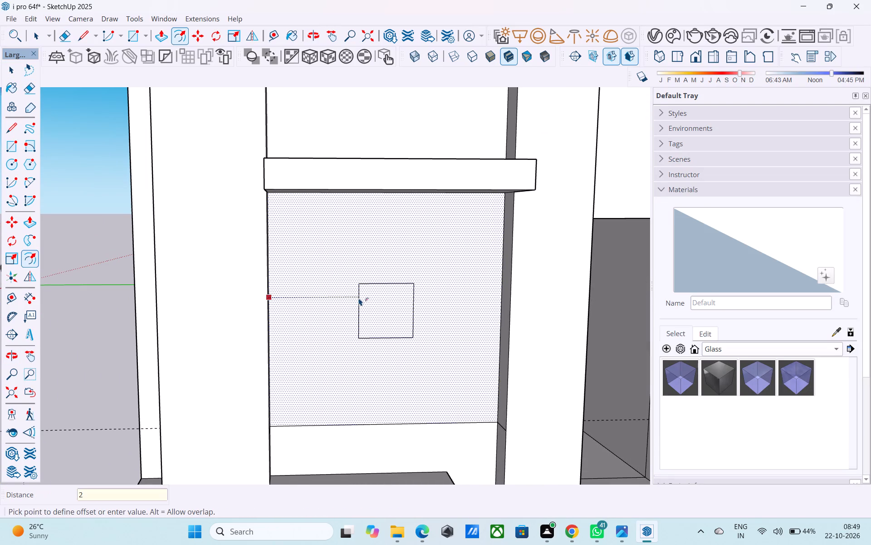
{"action": "key", "text": "shift+quotedbl"}
{"action": "key", "text": "Return"}
{"action": "key", "text": "space"}
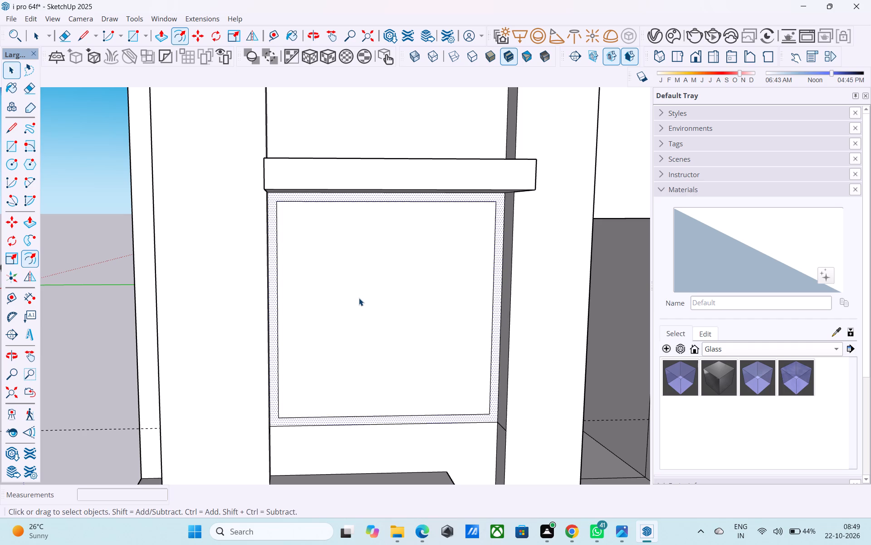
Push the inner panel 6" through the wall to open a window below the ledge, and save the model.
{"action": "left_click", "coordinate": [359, 298]}
{"action": "key", "text": "p"}
{"action": "left_click", "coordinate": [396, 373]}
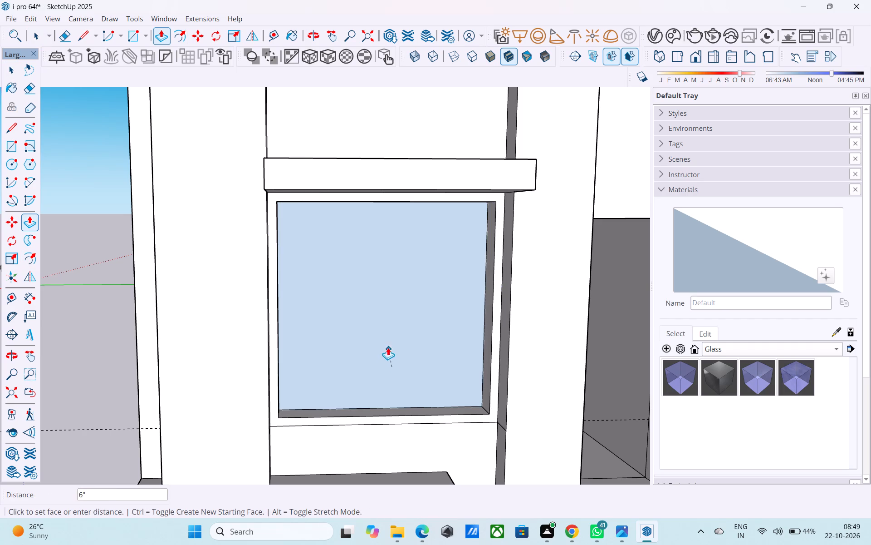
{"action": "scroll", "coordinate": [389, 310], "scroll_direction": "up", "scroll_amount": 3}
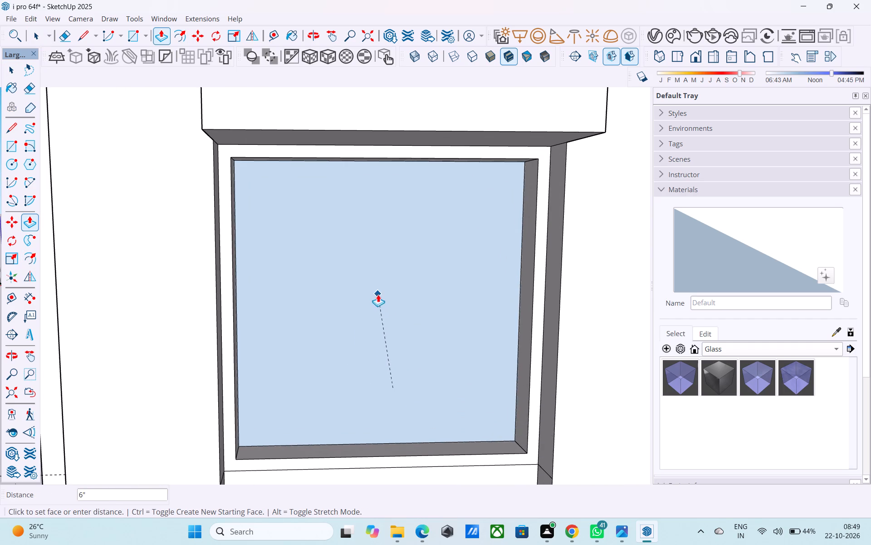
{"action": "middle_click_drag", "start_coordinate": [377, 294], "coordinate": [350, 310]}
{"action": "left_click", "coordinate": [350, 310]}
{"action": "scroll", "coordinate": [350, 310], "scroll_direction": "down", "scroll_amount": 6}
{"action": "key", "text": "space"}
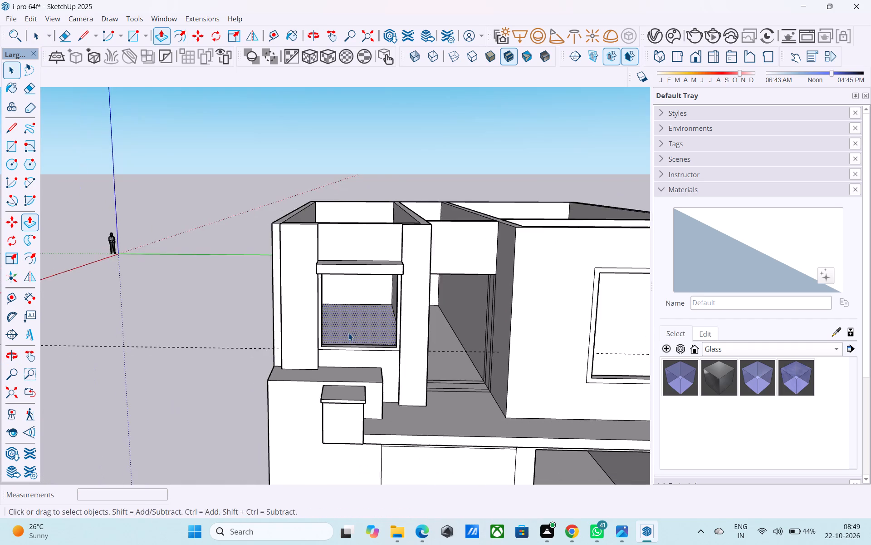
{"action": "middle_click_drag", "start_coordinate": [348, 333], "coordinate": [372, 307]}
{"action": "key", "text": "ctrl+s"}
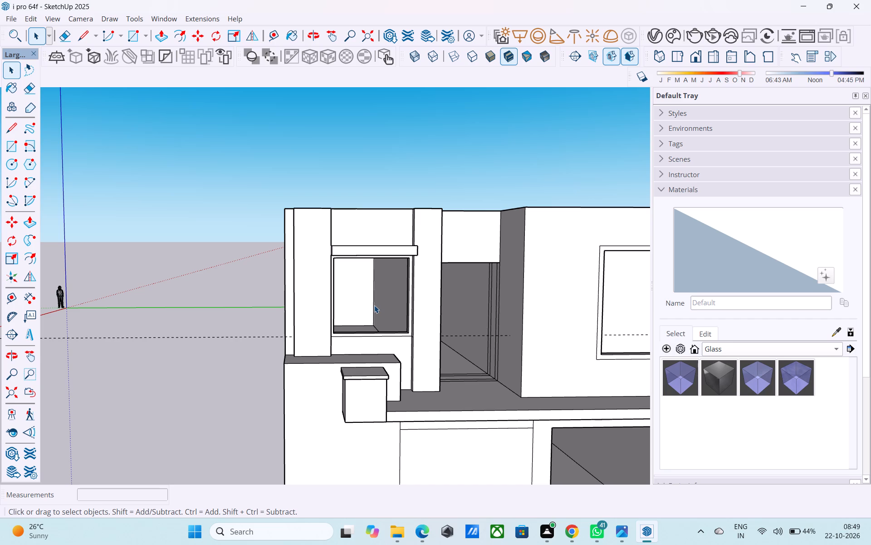
Copy the top front edge of the projecting upper room 10' down to the wall's base, dividing the distance into 20 equal spaces.
{"action": "scroll", "coordinate": [245, 368], "scroll_direction": "down", "scroll_amount": 7}
{"action": "middle_click_drag", "start_coordinate": [363, 345], "coordinate": [184, 432]}
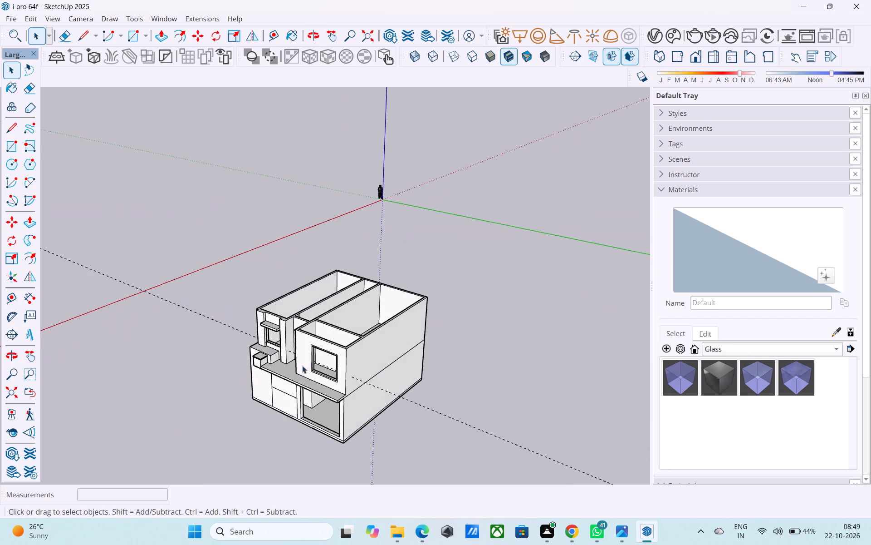
{"action": "scroll", "coordinate": [349, 348], "scroll_direction": "up", "scroll_amount": 14}
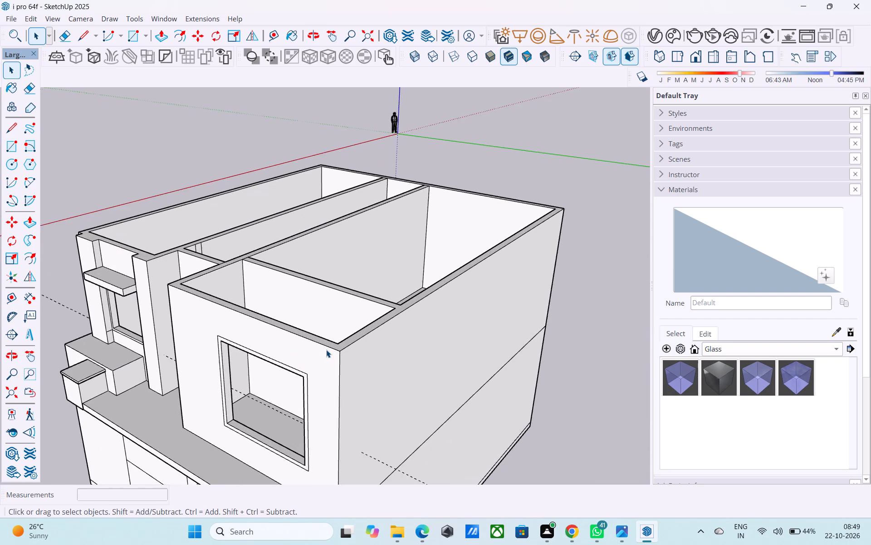
{"action": "middle_click", "coordinate": [326, 350]}
{"action": "scroll", "coordinate": [325, 347], "scroll_direction": "up", "scroll_amount": 4}
{"action": "left_click", "coordinate": [327, 342]}
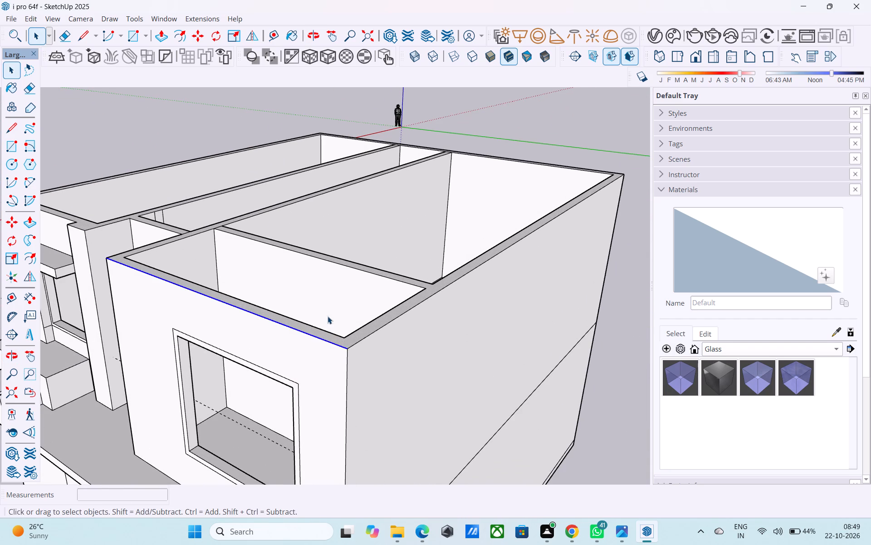
{"action": "scroll", "coordinate": [328, 316], "scroll_direction": "down", "scroll_amount": 6}
{"action": "key", "text": "m"}
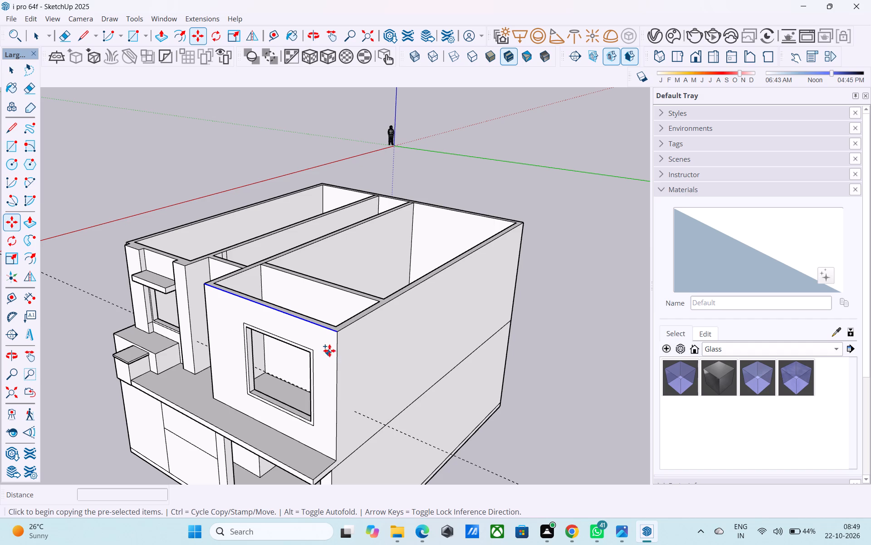
{"action": "left_click", "coordinate": [337, 334]}
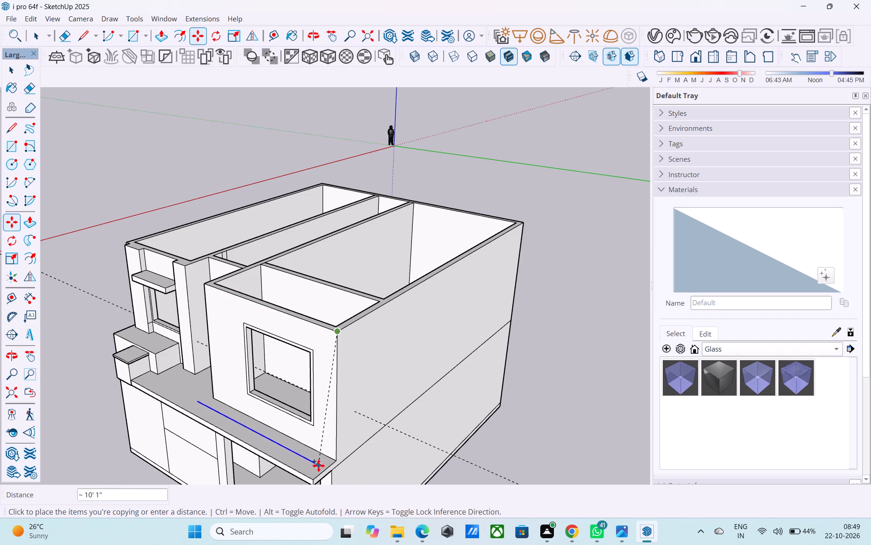
{"action": "left_click", "coordinate": [333, 460]}
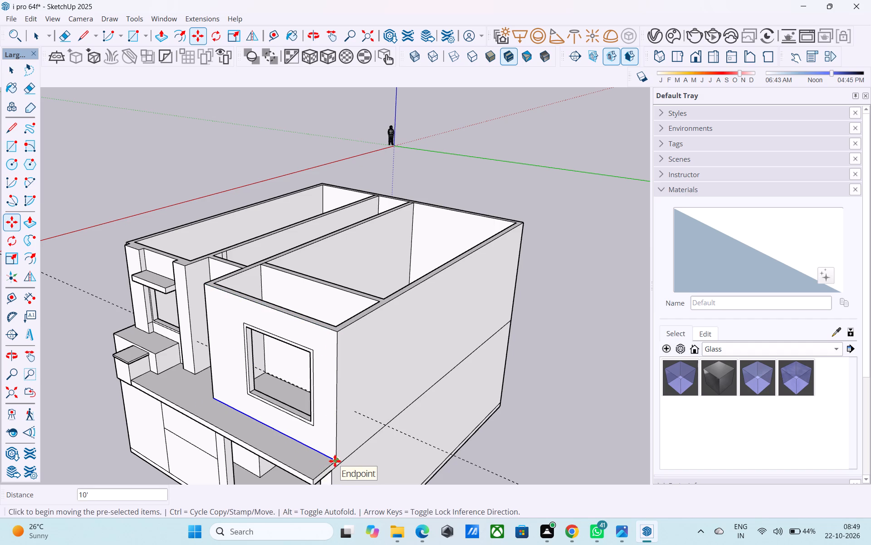
{"action": "key", "text": "slash"}
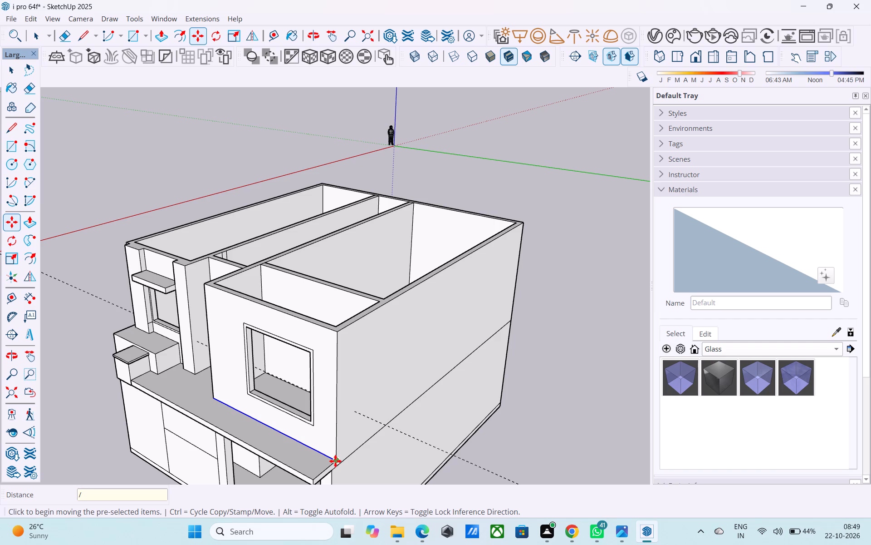
{"action": "type", "text": "20"}
{"action": "key", "text": "Return"}
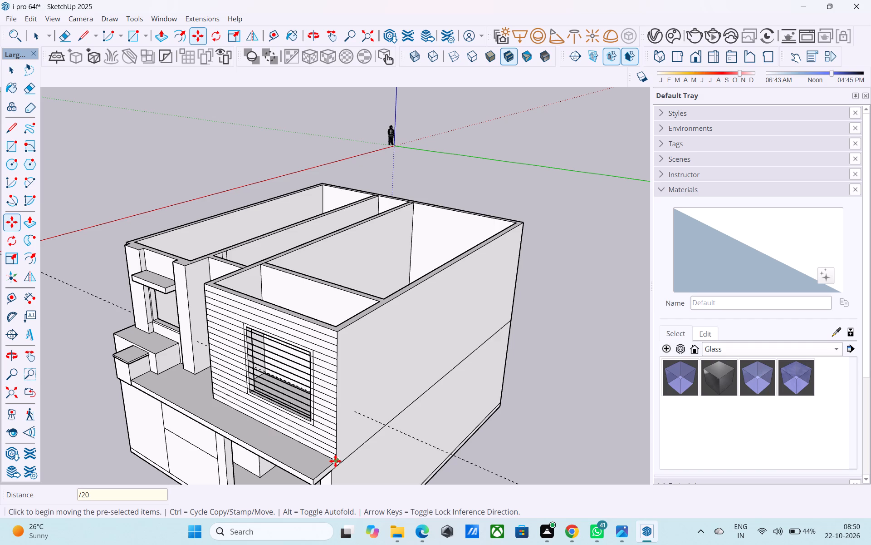
Erase the groove lines crossing the upper and middle part of the projecting room's window opening, along with the dashed guide line.
{"action": "middle_click_drag", "start_coordinate": [330, 461], "coordinate": [479, 399]}
{"action": "middle_click_drag", "start_coordinate": [459, 391], "coordinate": [440, 375]}
{"action": "scroll", "coordinate": [396, 329], "scroll_direction": "up", "scroll_amount": 3}
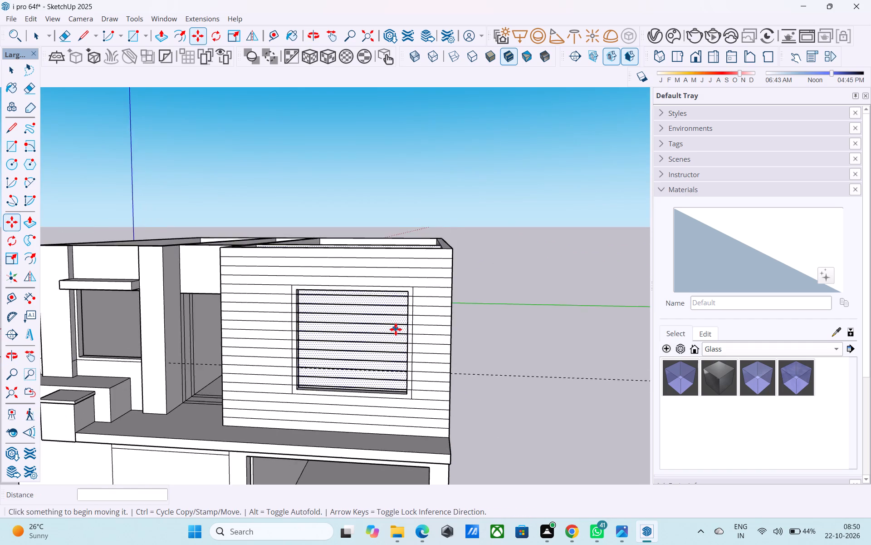
{"action": "scroll", "coordinate": [396, 329], "scroll_direction": "up", "scroll_amount": 1}
{"action": "key", "text": "e"}
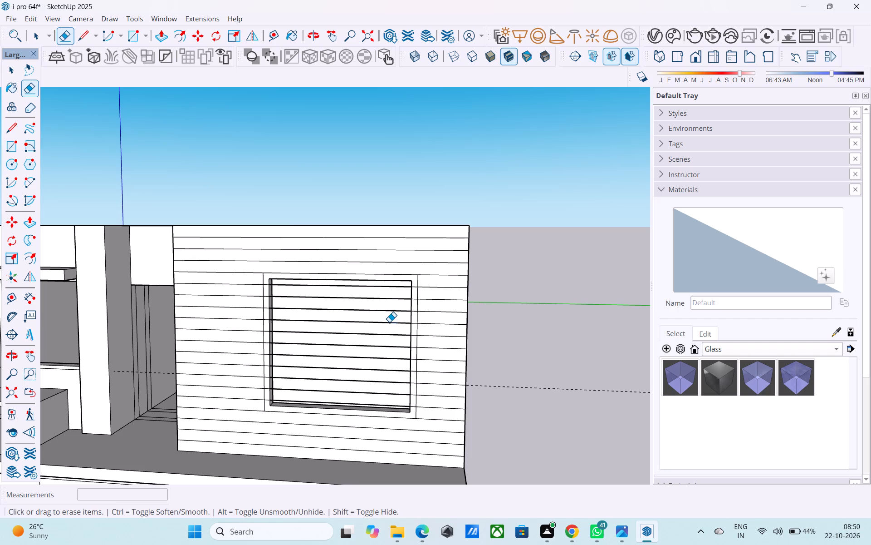
{"action": "scroll", "coordinate": [389, 322], "scroll_direction": "down", "scroll_amount": 1}
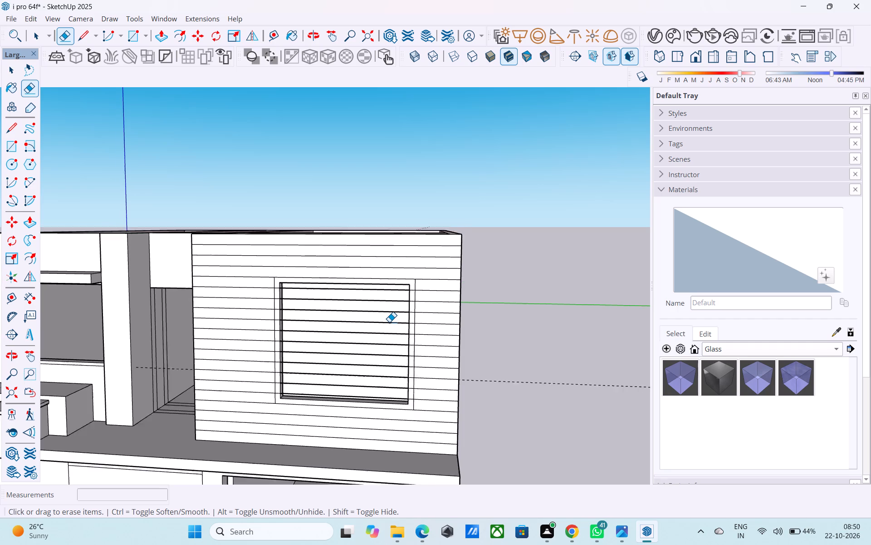
{"action": "scroll", "coordinate": [389, 322], "scroll_direction": "down", "scroll_amount": 1}
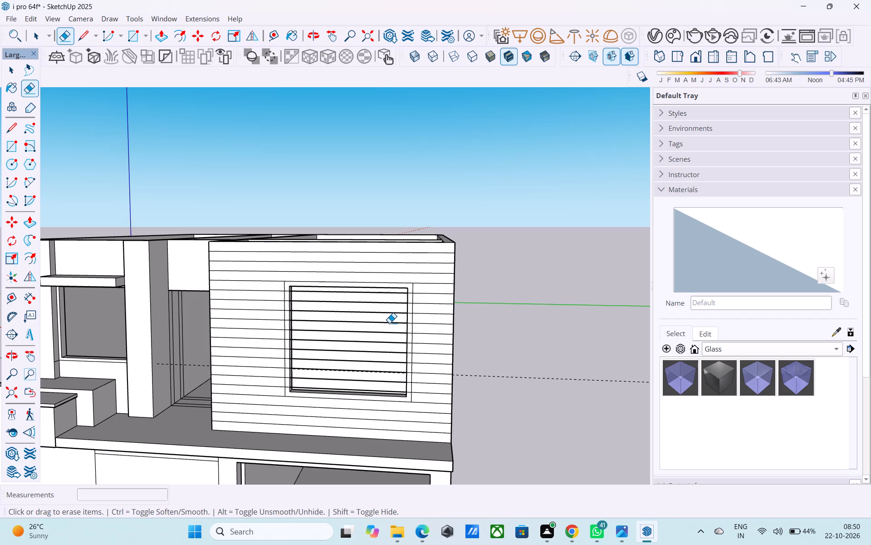
{"action": "scroll", "coordinate": [354, 304], "scroll_direction": "up", "scroll_amount": 3}
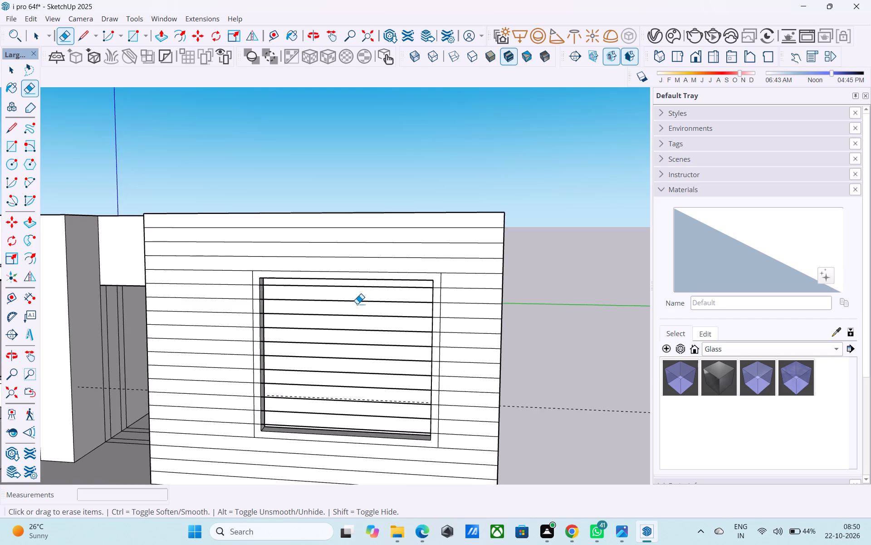
{"action": "scroll", "coordinate": [353, 301], "scroll_direction": "up", "scroll_amount": 5}
{"action": "left_click_drag", "start_coordinate": [338, 274], "coordinate": [342, 320]}
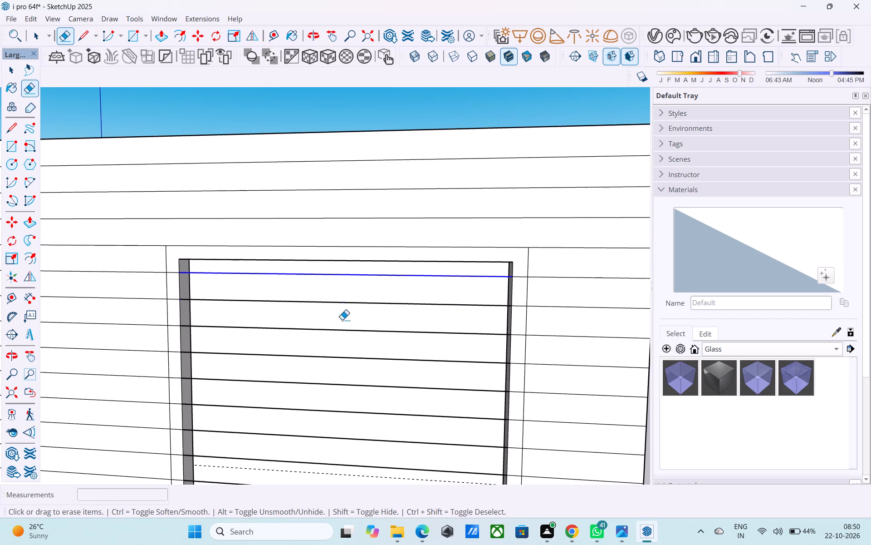
{"action": "left_click_drag", "start_coordinate": [342, 320], "coordinate": [343, 378]}
{"action": "scroll", "coordinate": [342, 322], "scroll_direction": "down", "scroll_amount": 6}
{"action": "middle_click_drag", "start_coordinate": [337, 416], "coordinate": [342, 379]}
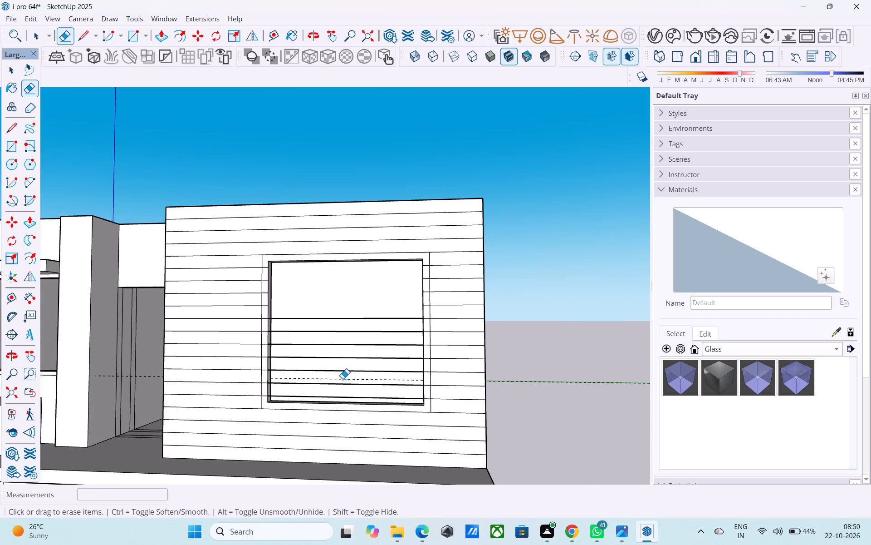
{"action": "left_click_drag", "start_coordinate": [344, 380], "coordinate": [351, 299]}
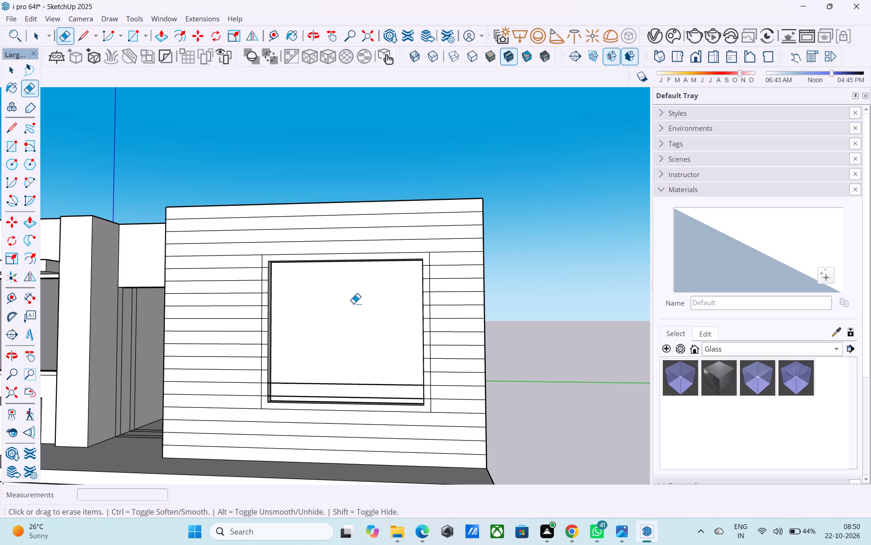
Erase the remaining groove lines crossing the bottom of the projecting room's window opening.
{"action": "scroll", "coordinate": [353, 303], "scroll_direction": "down", "scroll_amount": 3}
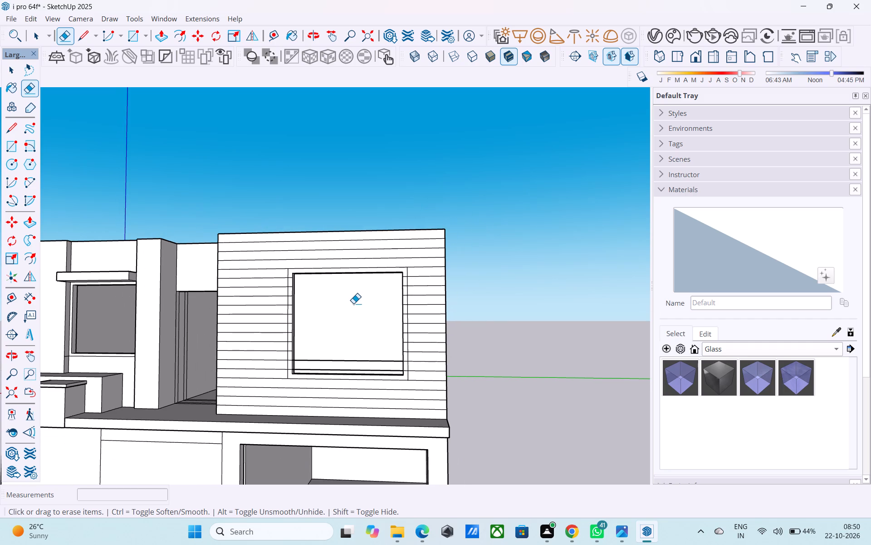
{"action": "middle_click_drag", "start_coordinate": [336, 354], "coordinate": [336, 346]}
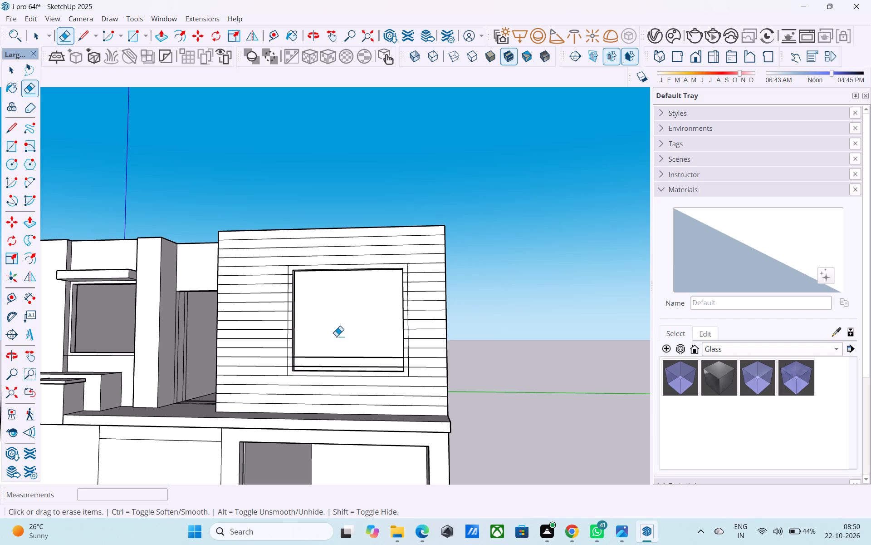
{"action": "scroll", "coordinate": [336, 336], "scroll_direction": "up", "scroll_amount": 2}
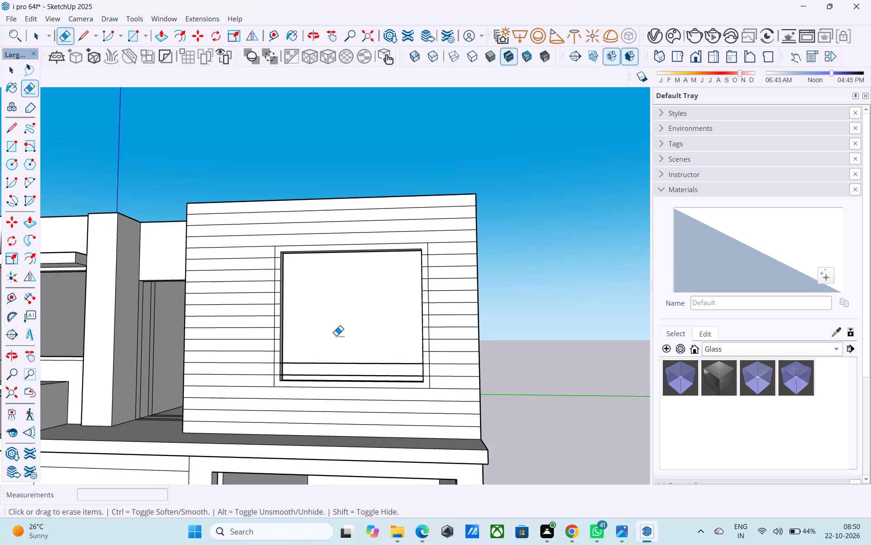
{"action": "middle_click_drag", "start_coordinate": [336, 336], "coordinate": [314, 330]}
{"action": "scroll", "coordinate": [309, 365], "scroll_direction": "up", "scroll_amount": 5}
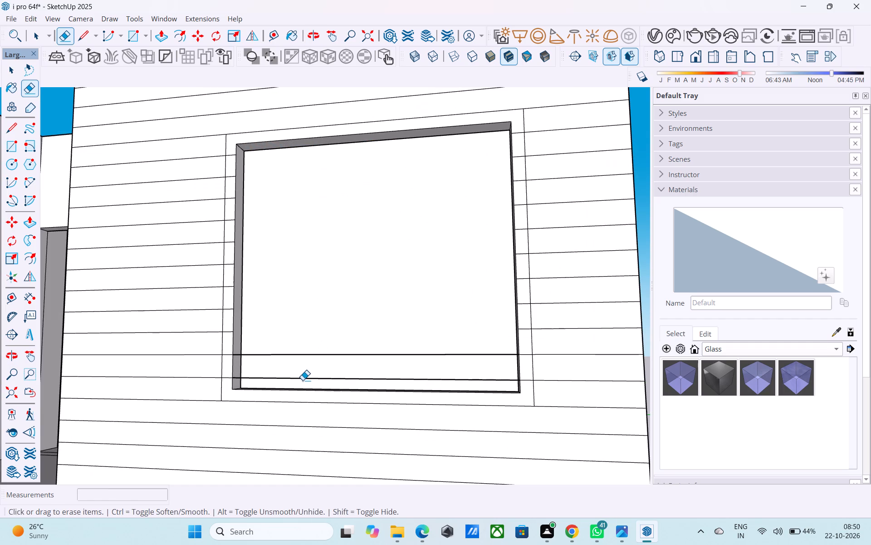
{"action": "left_click", "coordinate": [303, 380]}
{"action": "left_click_drag", "start_coordinate": [305, 368], "coordinate": [322, 348]}
Examine the whole house from the front, sides and above, checking the grooved wall, the window openings and the open upper rooms.
{"action": "scroll", "coordinate": [331, 344], "scroll_direction": "down", "scroll_amount": 10}
{"action": "middle_click_drag", "start_coordinate": [334, 350], "coordinate": [529, 416]}
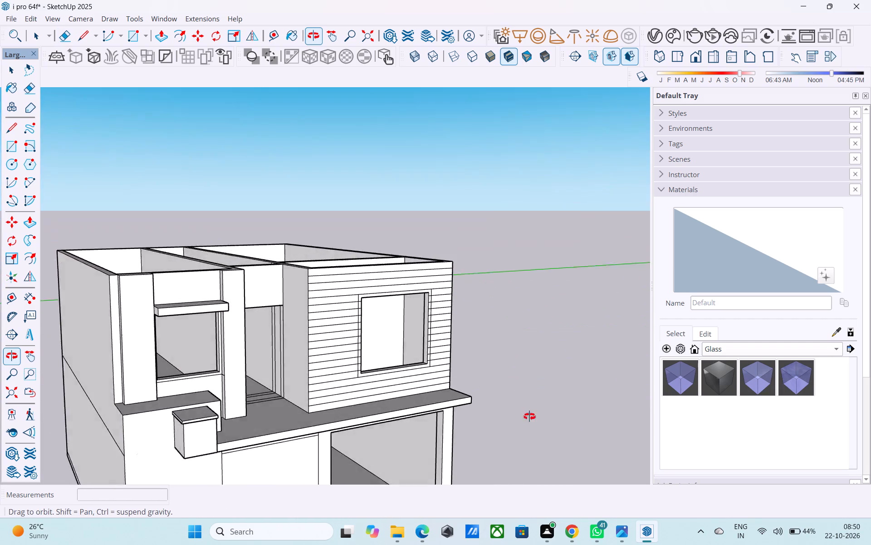
{"action": "middle_click_drag", "start_coordinate": [529, 416], "coordinate": [548, 450]}
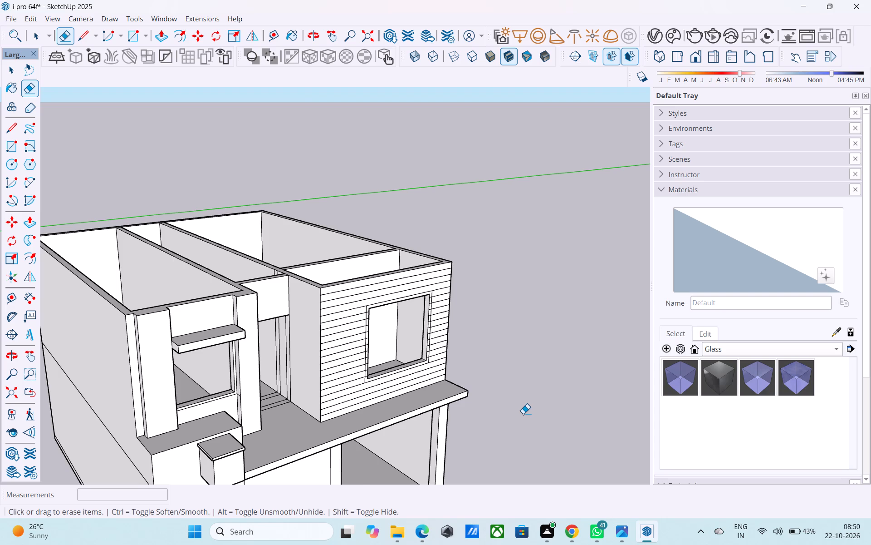
{"action": "scroll", "coordinate": [523, 414], "scroll_direction": "down", "scroll_amount": 3}
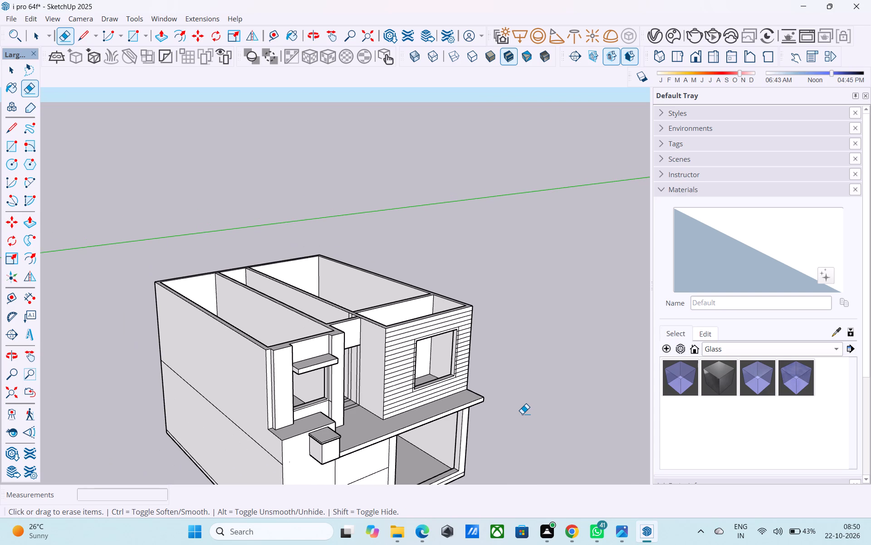
{"action": "middle_click_drag", "start_coordinate": [505, 408], "coordinate": [315, 385]}
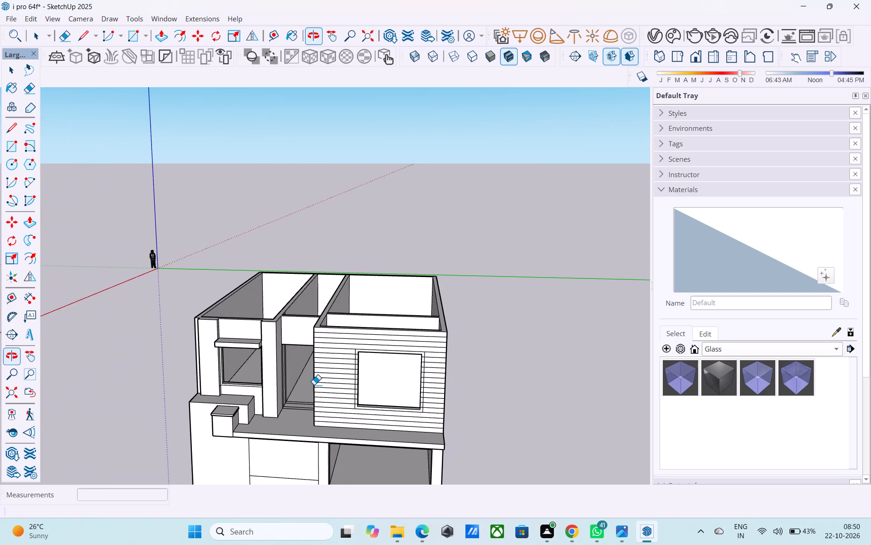
{"action": "middle_click_drag", "start_coordinate": [302, 387], "coordinate": [306, 391]}
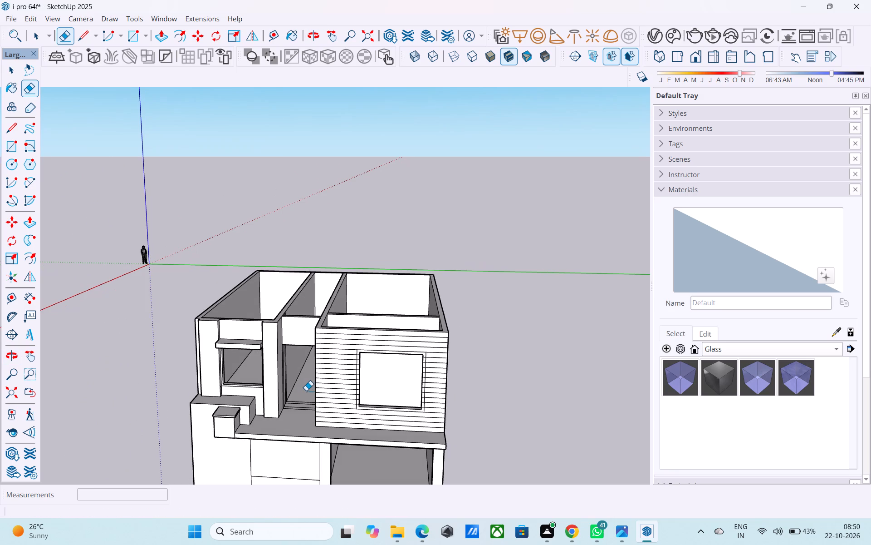
{"action": "middle_click_drag", "start_coordinate": [307, 392], "coordinate": [347, 372]}
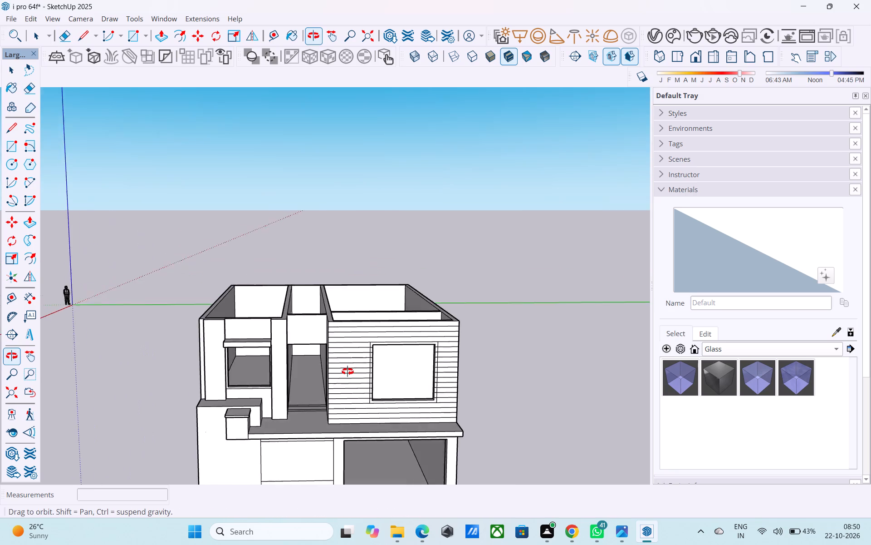
{"action": "middle_click_drag", "start_coordinate": [347, 372], "coordinate": [347, 451]}
{"action": "scroll", "coordinate": [347, 451], "scroll_direction": "down", "scroll_amount": 5}
{"action": "middle_click_drag", "start_coordinate": [346, 453], "coordinate": [355, 410]}
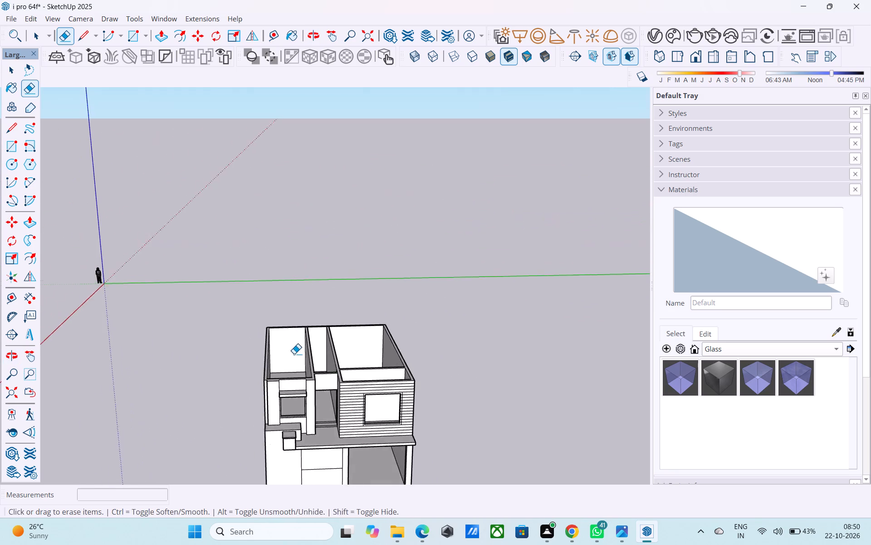
{"action": "scroll", "coordinate": [293, 353], "scroll_direction": "up", "scroll_amount": 5}
{"action": "middle_click_drag", "start_coordinate": [288, 353], "coordinate": [290, 468]}
{"action": "scroll", "coordinate": [290, 468], "scroll_direction": "down", "scroll_amount": 1}
{"action": "key", "text": "space"}
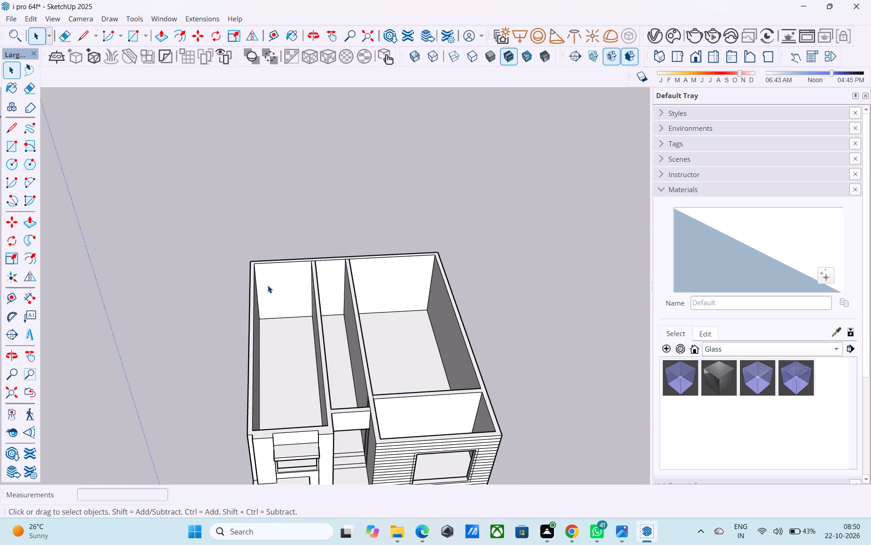
Draw 2' and 1' 6" lines across the tops of the two front pillars, along the front edge of the narrow upper room's wall.
{"action": "scroll", "coordinate": [257, 446], "scroll_direction": "up", "scroll_amount": 4}
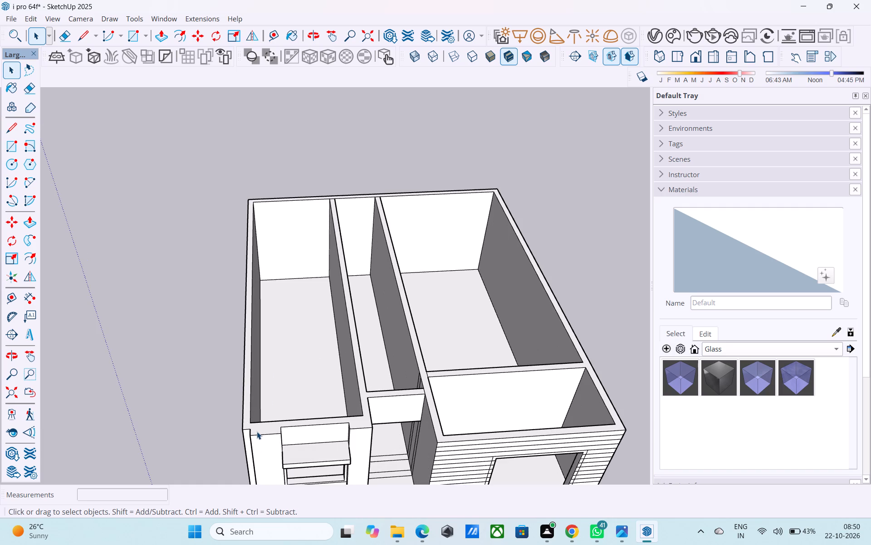
{"action": "key", "text": "l"}
{"action": "scroll", "coordinate": [257, 431], "scroll_direction": "up", "scroll_amount": 4}
{"action": "left_click", "coordinate": [249, 426]}
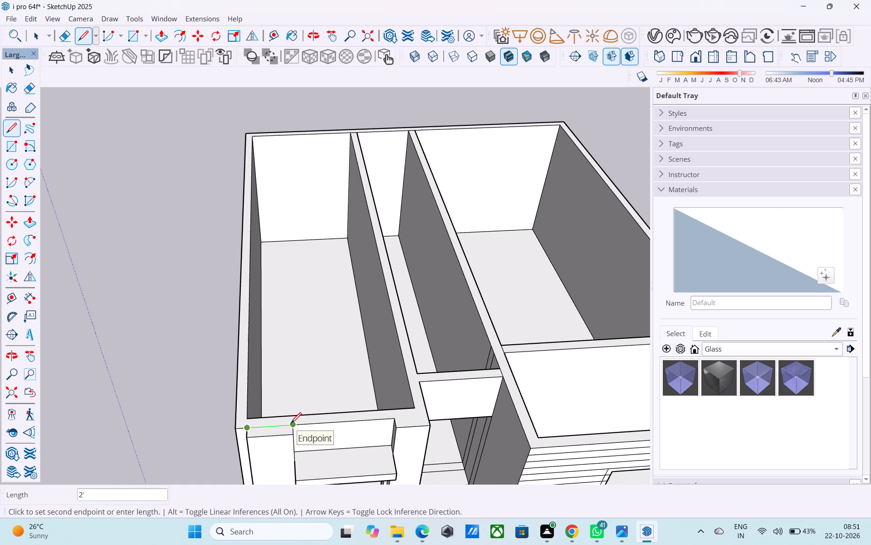
{"action": "left_click", "coordinate": [291, 424]}
{"action": "left_click", "coordinate": [392, 421]}
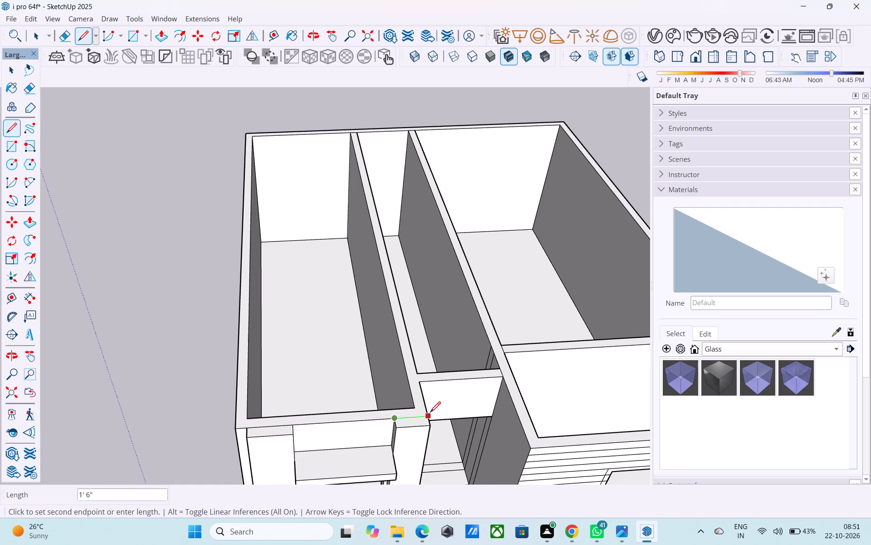
{"action": "left_click", "coordinate": [430, 413]}
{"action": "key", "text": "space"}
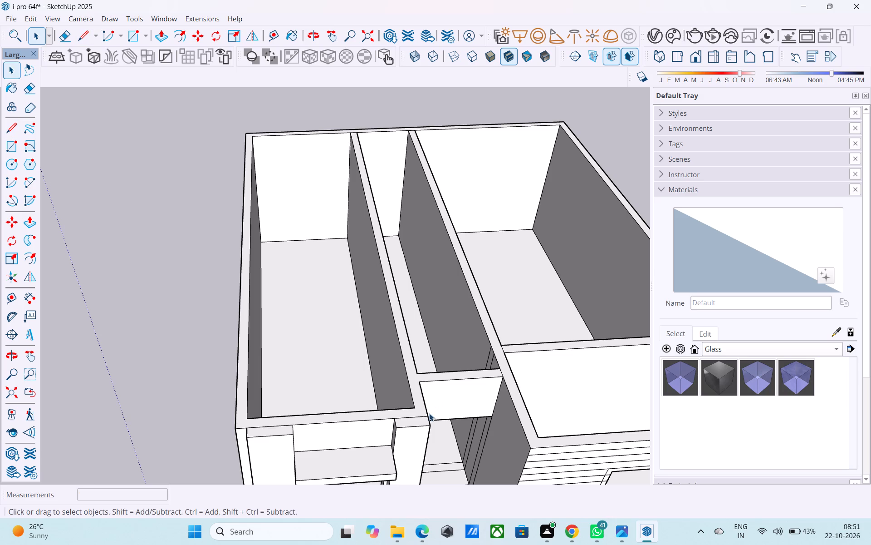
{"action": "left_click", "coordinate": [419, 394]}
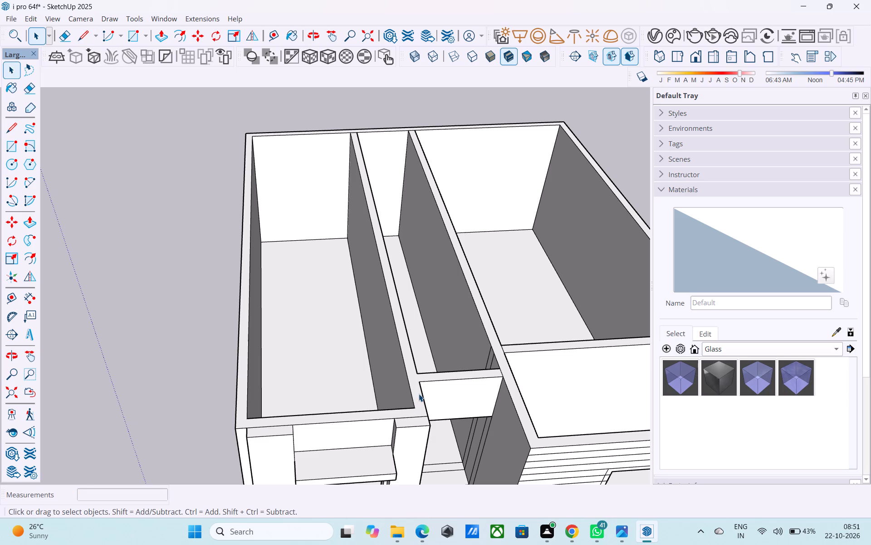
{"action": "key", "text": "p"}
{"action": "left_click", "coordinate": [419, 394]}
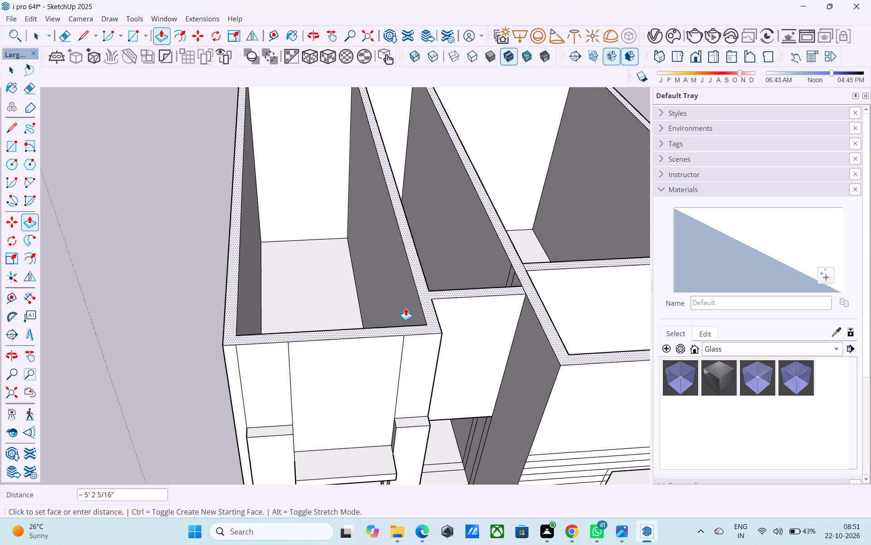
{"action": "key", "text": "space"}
Draw a 23' by 24' rectangle over the open upper rooms, from the rear-left inner corner to the large room's front-right inner corner.
{"action": "scroll", "coordinate": [405, 310], "scroll_direction": "down", "scroll_amount": 3}
{"action": "middle_click_drag", "start_coordinate": [404, 311], "coordinate": [403, 315]}
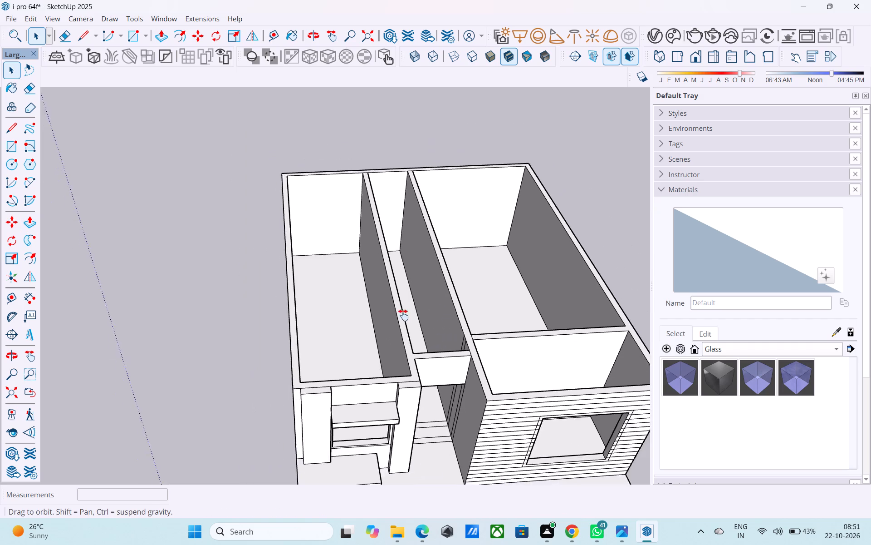
{"action": "middle_click_drag", "start_coordinate": [403, 315], "coordinate": [386, 387]}
{"action": "scroll", "coordinate": [315, 285], "scroll_direction": "up", "scroll_amount": 8}
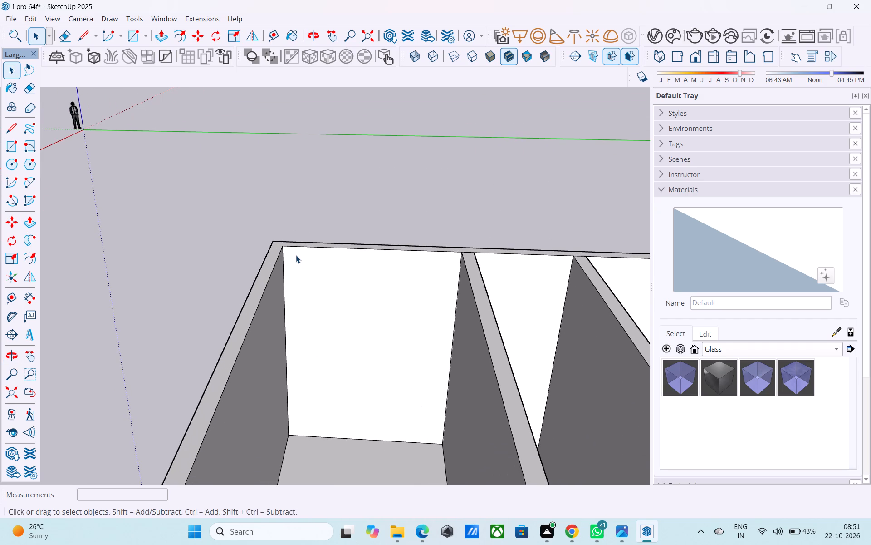
{"action": "left_click", "coordinate": [296, 247]}
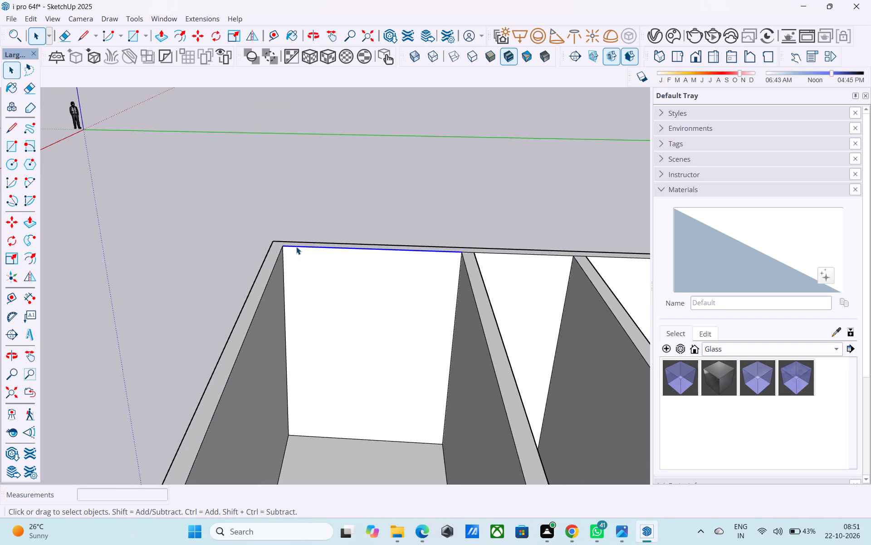
{"action": "key", "text": "space"}
{"action": "key", "text": "r"}
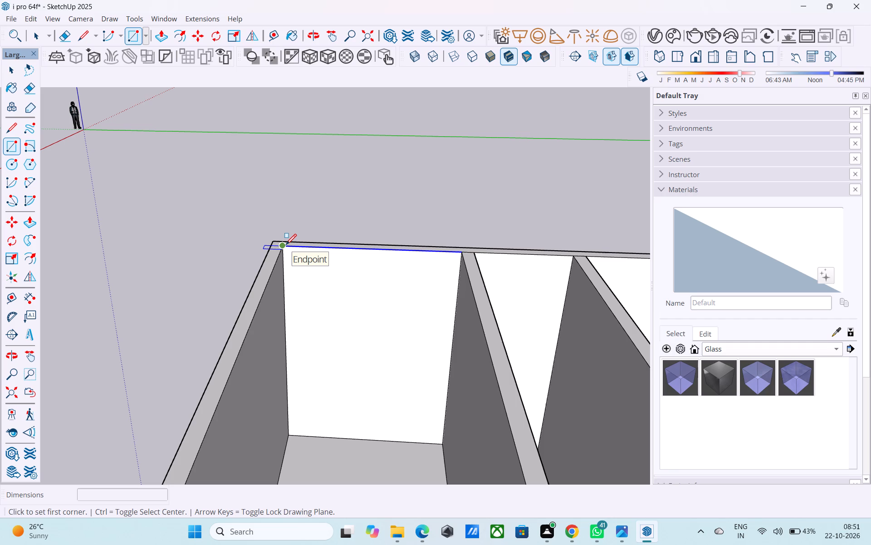
{"action": "scroll", "coordinate": [270, 224], "scroll_direction": "down", "scroll_amount": 5}
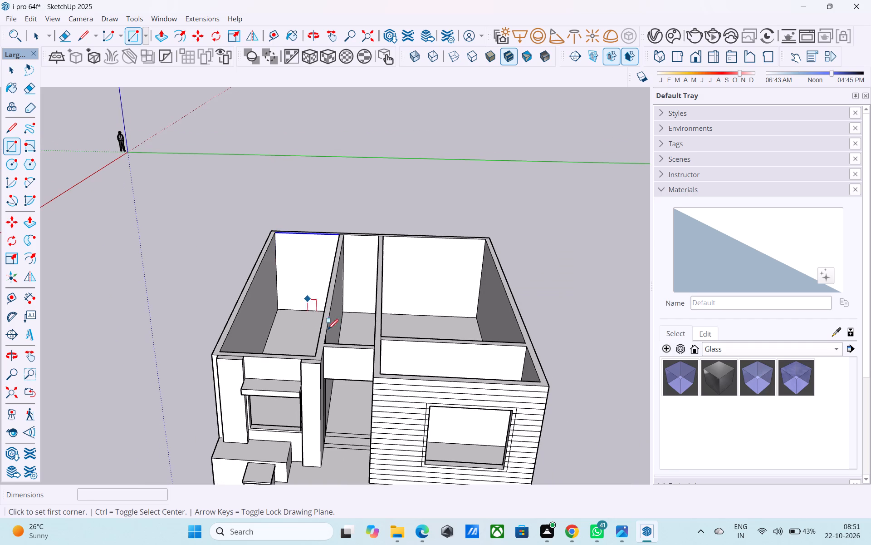
{"action": "middle_click_drag", "start_coordinate": [501, 332], "coordinate": [457, 394]}
{"action": "scroll", "coordinate": [519, 380], "scroll_direction": "up", "scroll_amount": 3}
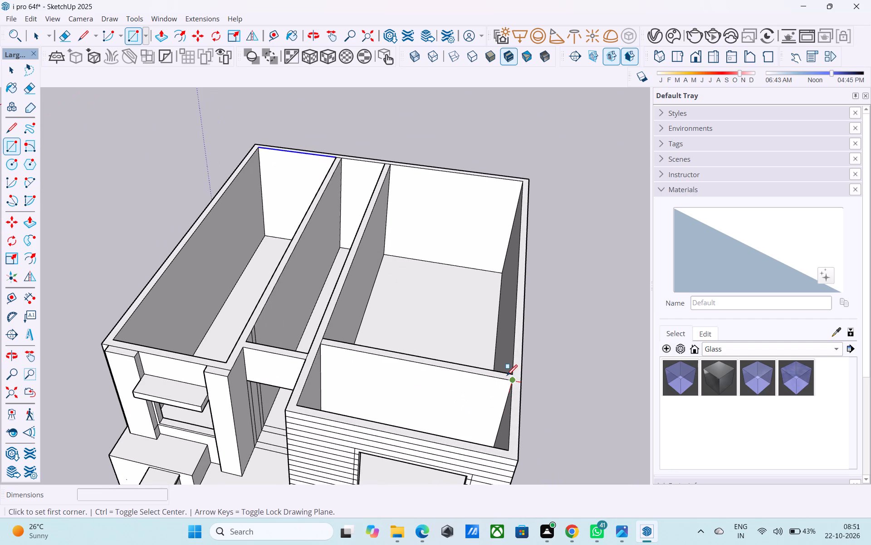
{"action": "left_click", "coordinate": [263, 146]}
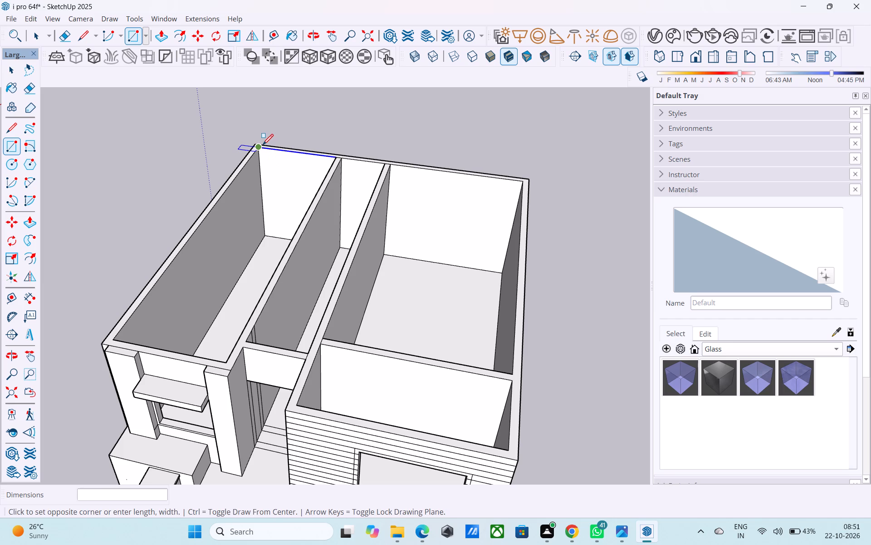
{"action": "left_click", "coordinate": [514, 371]}
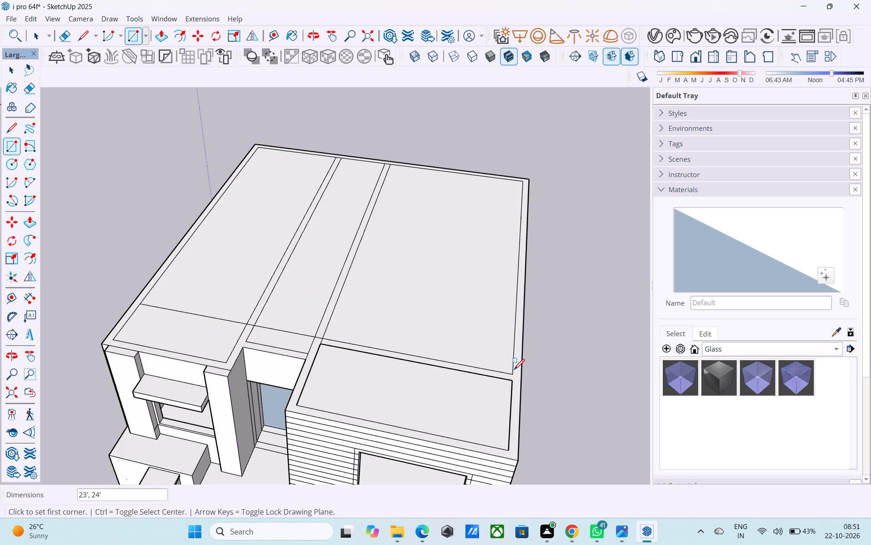
Reverse the roof face covering the large upper room.
{"action": "key", "text": "space"}
{"action": "left_click", "coordinate": [440, 305]}
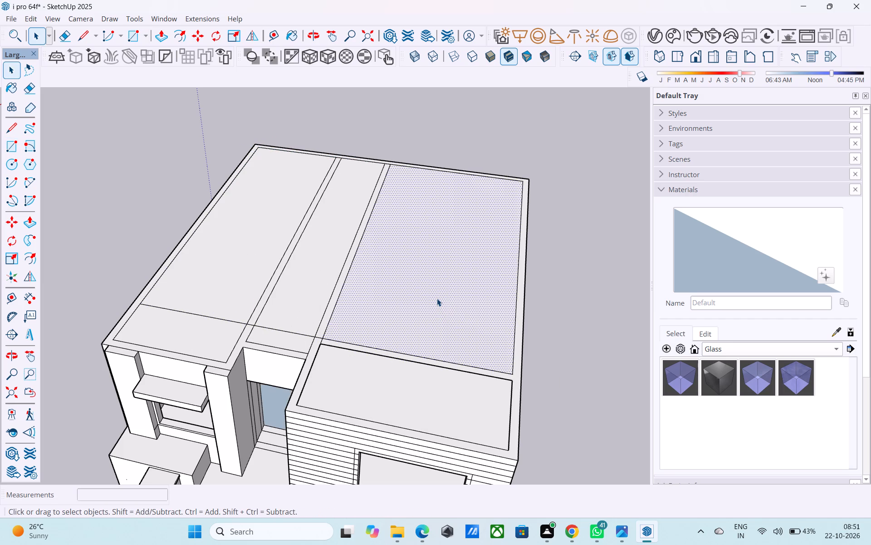
{"action": "right_click", "coordinate": [437, 298]}
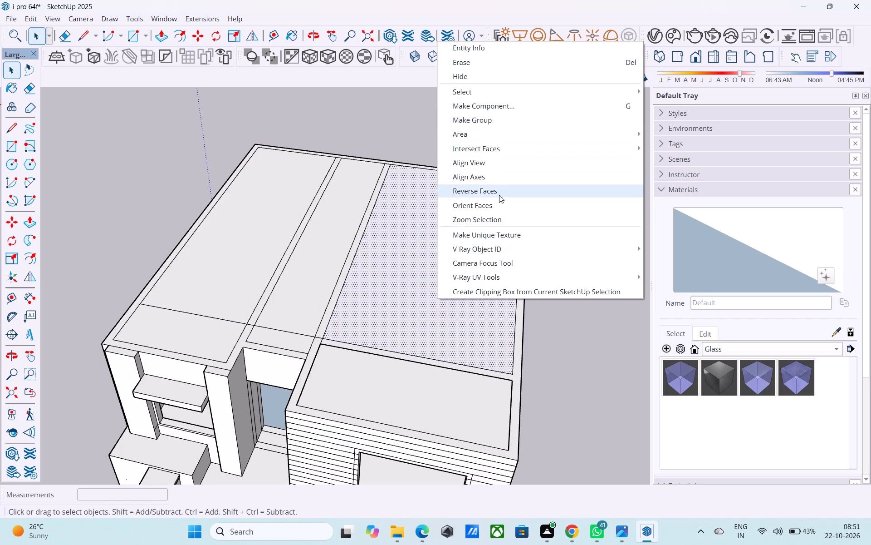
{"action": "left_click", "coordinate": [497, 188]}
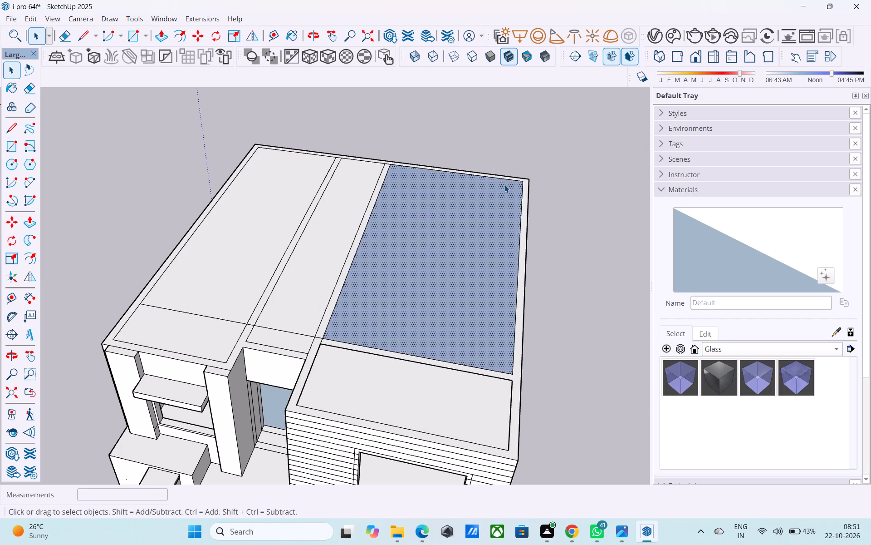
Draw 6" vertical lines upward at the large room roof face's rear-right and front-left corners.
{"action": "key", "text": "l"}
{"action": "left_click", "coordinate": [524, 180]}
{"action": "middle_click_drag", "start_coordinate": [523, 165], "coordinate": [544, 137]}
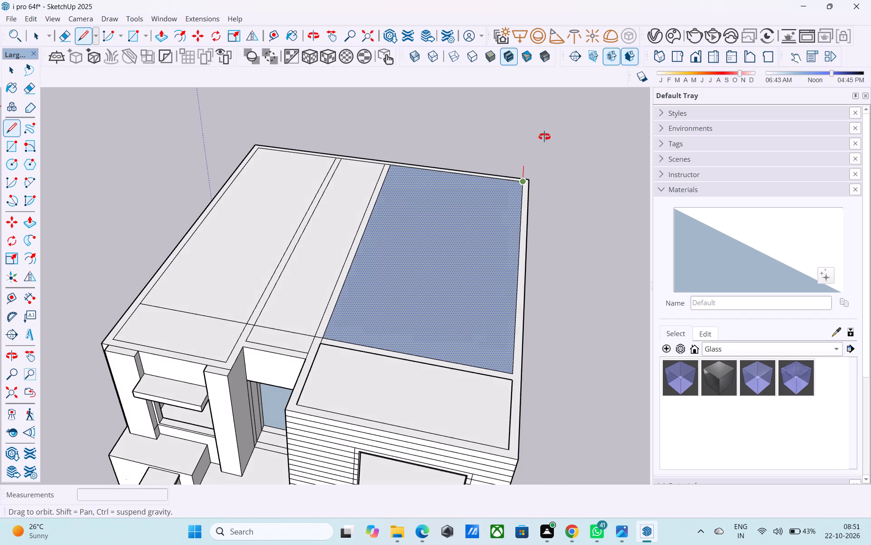
{"action": "middle_click_drag", "start_coordinate": [544, 137], "coordinate": [557, 120]}
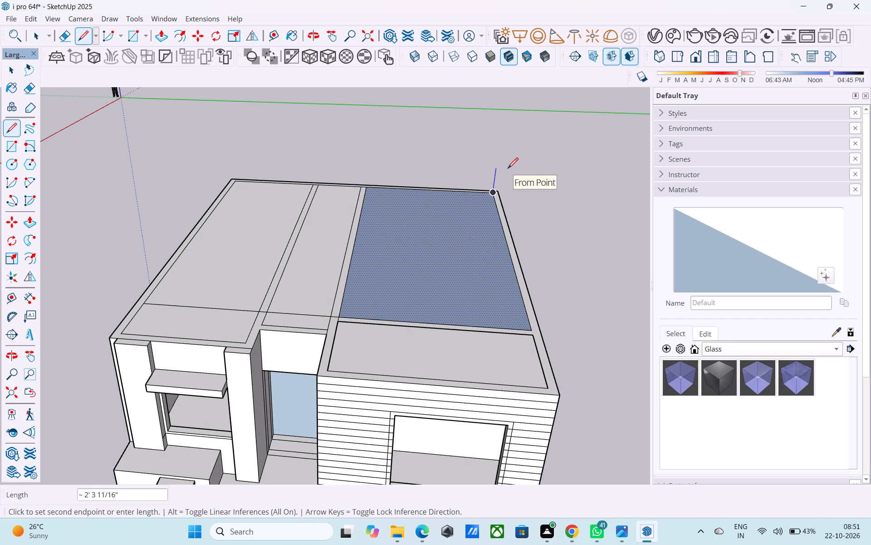
{"action": "type", "text": "6\""}
{"action": "key", "text": "Return"}
{"action": "key", "text": "space"}
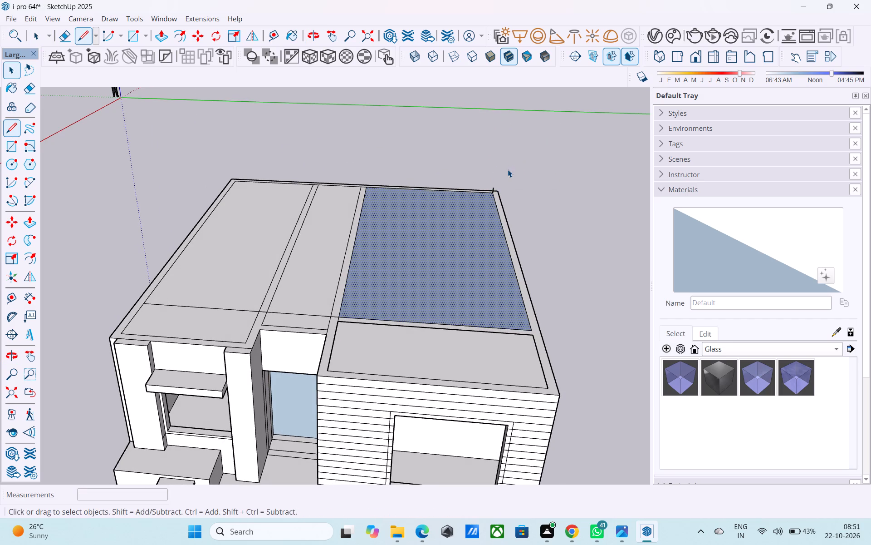
{"action": "key", "text": "l"}
{"action": "scroll", "coordinate": [348, 306], "scroll_direction": "up", "scroll_amount": 4}
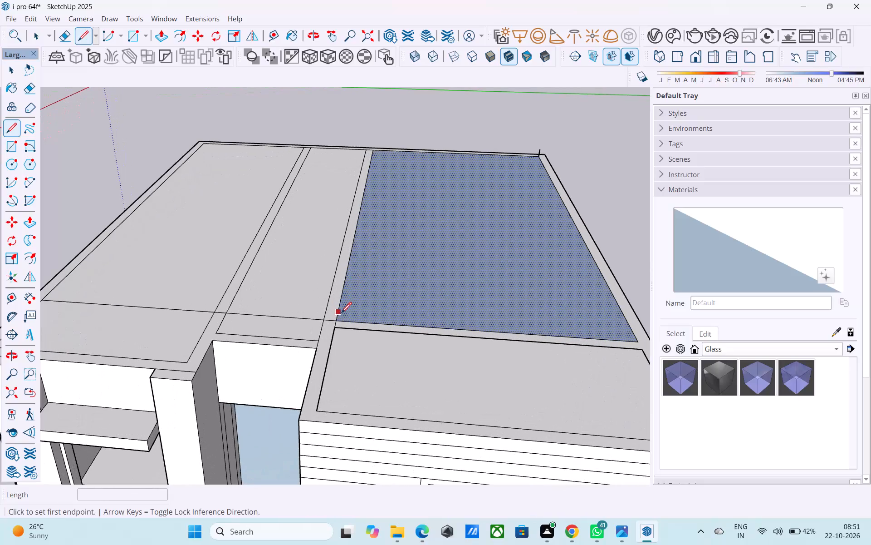
{"action": "left_click", "coordinate": [339, 321]}
{"action": "middle_click_drag", "start_coordinate": [333, 322], "coordinate": [327, 237]}
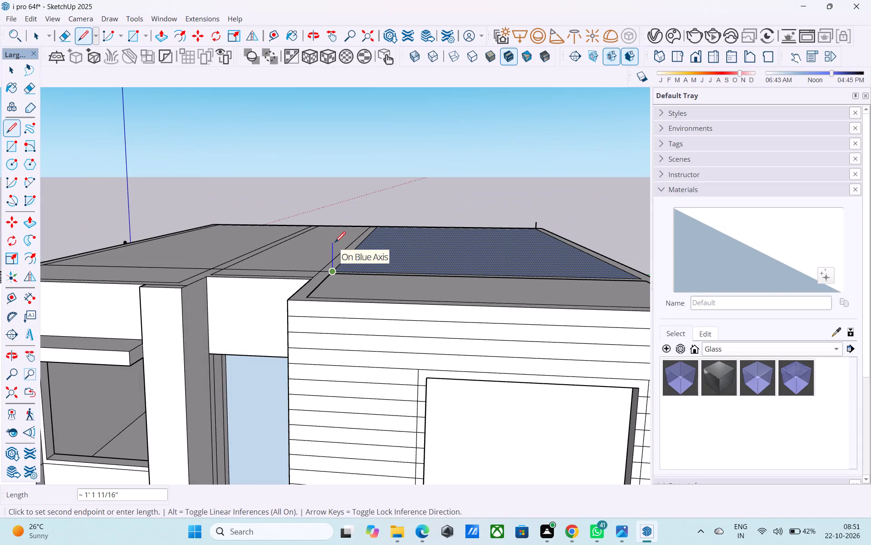
{"action": "type", "text": "6\""}
{"action": "key", "text": "Return"}
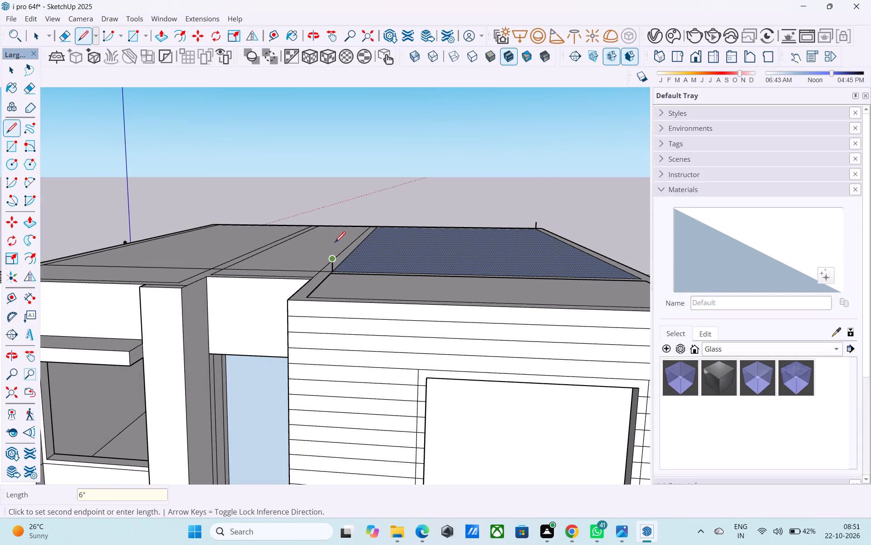
Draw a horizontal rectangle above the large room's roof face, spanning between the tops of the two 6" vertical lines.
{"action": "key", "text": "r"}
{"action": "scroll", "coordinate": [545, 224], "scroll_direction": "up", "scroll_amount": 3}
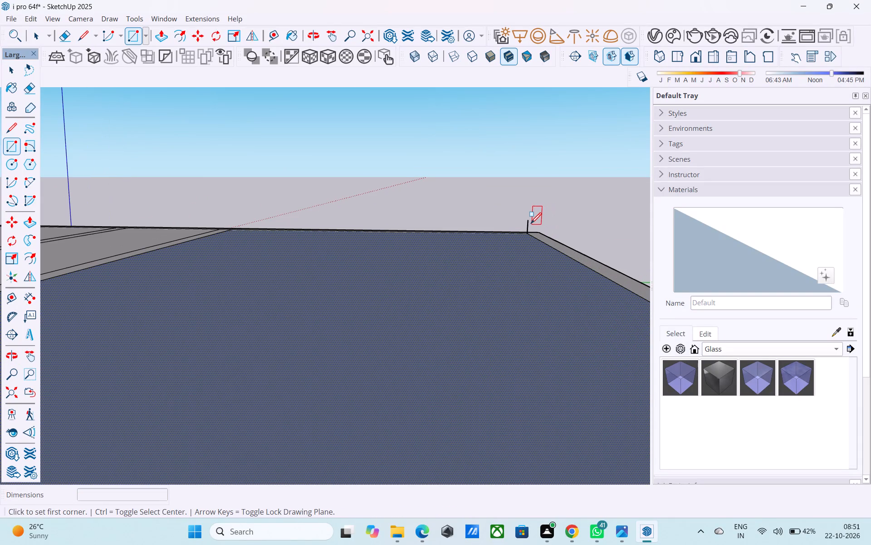
{"action": "left_click", "coordinate": [531, 224]}
{"action": "scroll", "coordinate": [530, 224], "scroll_direction": "down", "scroll_amount": 5}
{"action": "scroll", "coordinate": [352, 257], "scroll_direction": "up", "scroll_amount": 4}
{"action": "scroll", "coordinate": [409, 246], "scroll_direction": "up", "scroll_amount": 1}
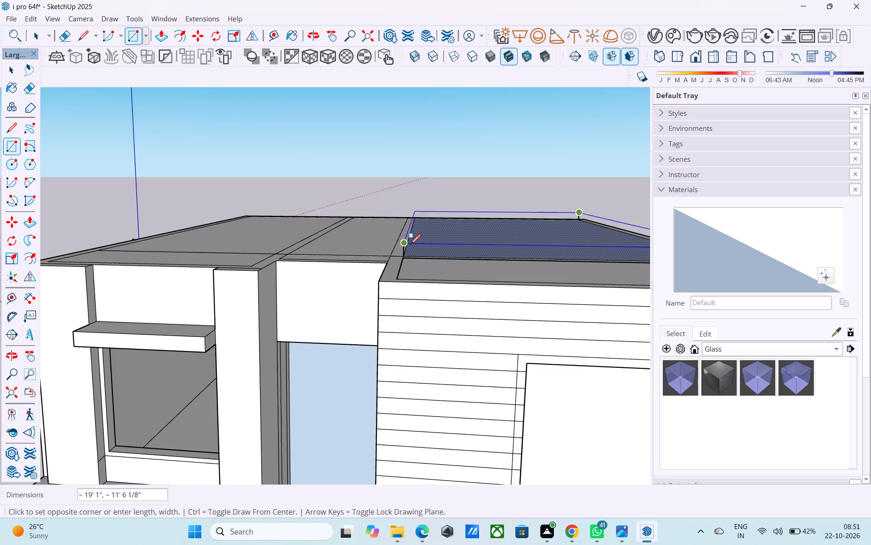
{"action": "scroll", "coordinate": [410, 246], "scroll_direction": "up", "scroll_amount": 4}
{"action": "left_click", "coordinate": [400, 244]}
Draw a vertical edge at the front-right corner joining the roof face to the raised rectangle, closing the slab's adjoining sides.
{"action": "scroll", "coordinate": [400, 244], "scroll_direction": "down", "scroll_amount": 11}
{"action": "middle_click_drag", "start_coordinate": [448, 248], "coordinate": [425, 247]}
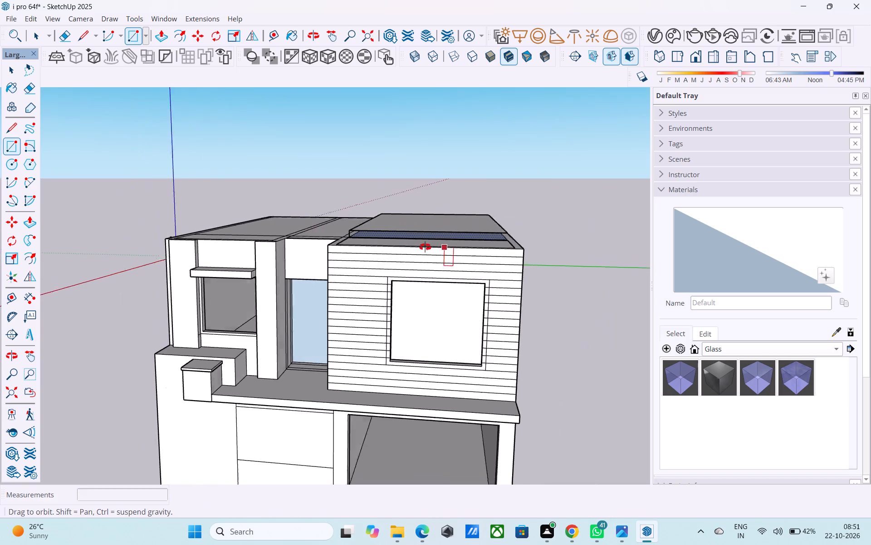
{"action": "middle_click_drag", "start_coordinate": [425, 247], "coordinate": [309, 258]}
{"action": "middle_click_drag", "start_coordinate": [435, 252], "coordinate": [311, 286]}
{"action": "scroll", "coordinate": [433, 309], "scroll_direction": "up", "scroll_amount": 7}
{"action": "key", "text": "l"}
{"action": "scroll", "coordinate": [421, 297], "scroll_direction": "up", "scroll_amount": 2}
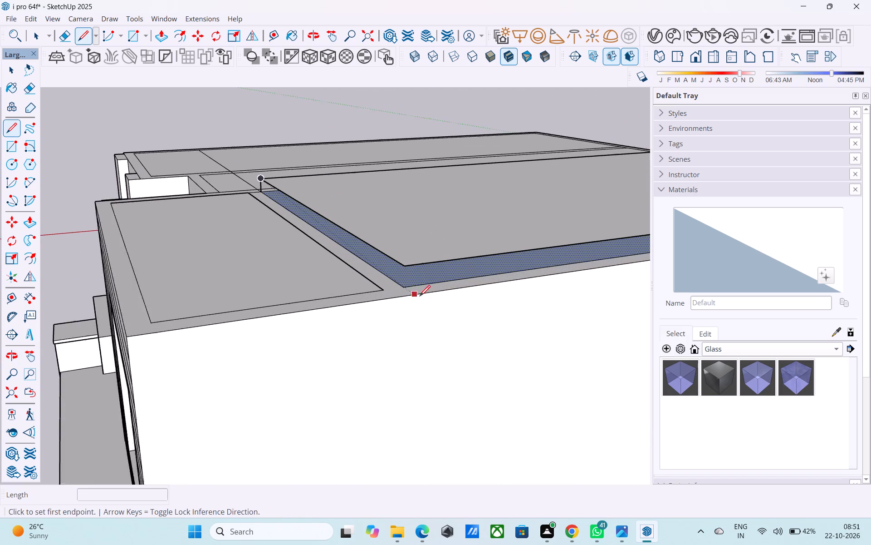
{"action": "scroll", "coordinate": [420, 297], "scroll_direction": "up", "scroll_amount": 2}
{"action": "left_click", "coordinate": [404, 287]}
{"action": "left_click", "coordinate": [399, 263]}
Draw a vertical edge at the rear-left corner joining the roof face to the raised rectangle, closing the slab's remaining sides.
{"action": "scroll", "coordinate": [240, 281], "scroll_direction": "down", "scroll_amount": 2}
{"action": "scroll", "coordinate": [240, 282], "scroll_direction": "up", "scroll_amount": 2}
{"action": "scroll", "coordinate": [240, 282], "scroll_direction": "down", "scroll_amount": 6}
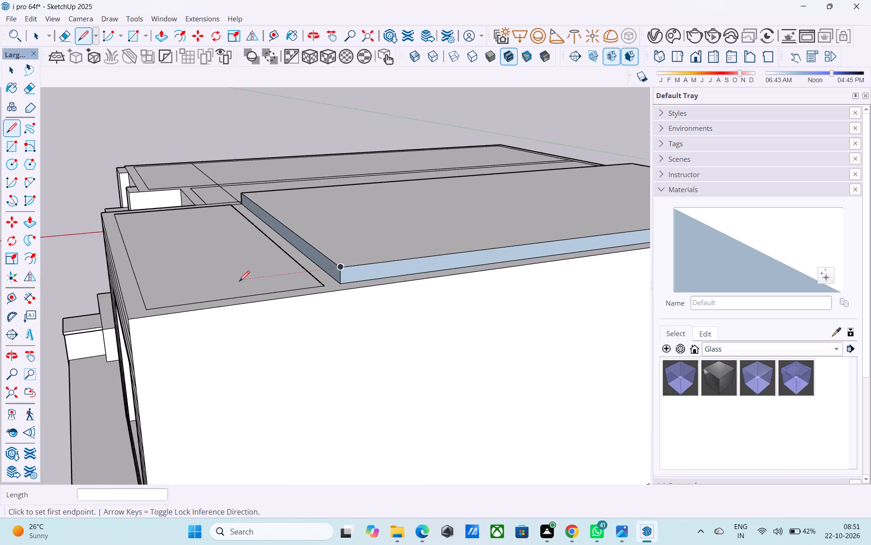
{"action": "scroll", "coordinate": [239, 282], "scroll_direction": "down", "scroll_amount": 3}
{"action": "middle_click_drag", "start_coordinate": [428, 303], "coordinate": [136, 314]}
{"action": "scroll", "coordinate": [223, 298], "scroll_direction": "down", "scroll_amount": 4}
{"action": "middle_click_drag", "start_coordinate": [356, 287], "coordinate": [196, 308]}
{"action": "scroll", "coordinate": [295, 347], "scroll_direction": "up", "scroll_amount": 10}
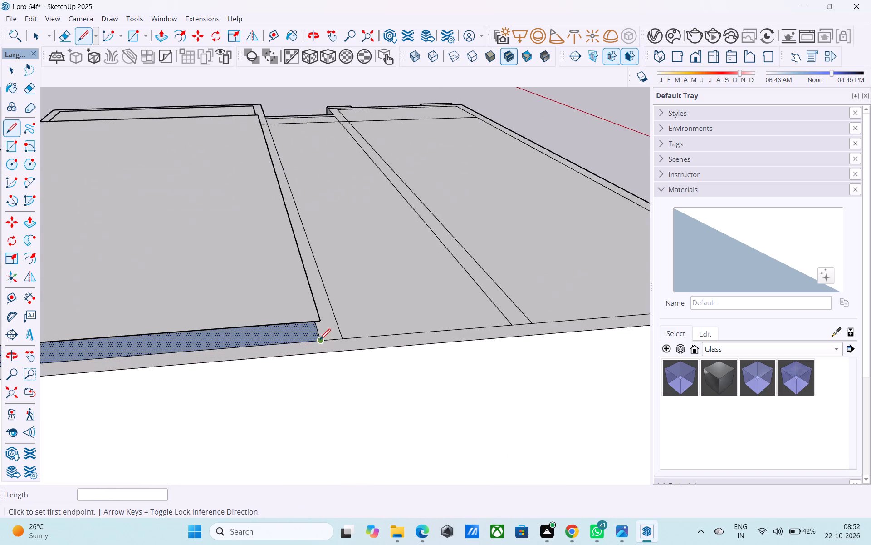
{"action": "scroll", "coordinate": [320, 341], "scroll_direction": "up", "scroll_amount": 3}
{"action": "left_click", "coordinate": [319, 339]}
{"action": "left_click", "coordinate": [323, 317]}
Push/Pull the raised roof slab's front side forward over the projecting room, out to its grooved front wall.
{"action": "scroll", "coordinate": [323, 318], "scroll_direction": "down", "scroll_amount": 2}
{"action": "scroll", "coordinate": [325, 318], "scroll_direction": "up", "scroll_amount": 1}
{"action": "scroll", "coordinate": [325, 318], "scroll_direction": "down", "scroll_amount": 3}
{"action": "middle_click_drag", "start_coordinate": [332, 323], "coordinate": [590, 325]}
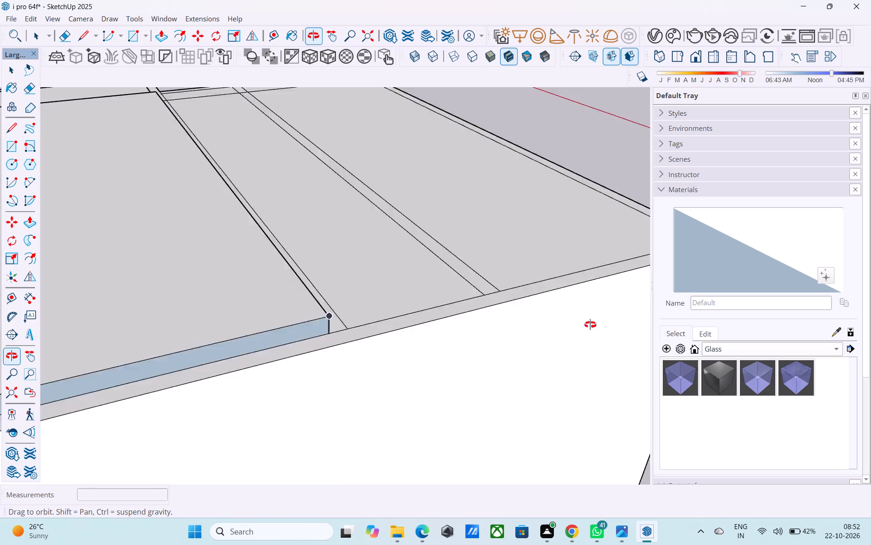
{"action": "middle_click_drag", "start_coordinate": [590, 325], "coordinate": [639, 314]}
{"action": "scroll", "coordinate": [622, 312], "scroll_direction": "down", "scroll_amount": 10}
{"action": "middle_click_drag", "start_coordinate": [387, 371], "coordinate": [655, 332]}
{"action": "scroll", "coordinate": [438, 303], "scroll_direction": "up", "scroll_amount": 8}
{"action": "middle_click_drag", "start_coordinate": [378, 306], "coordinate": [382, 307]}
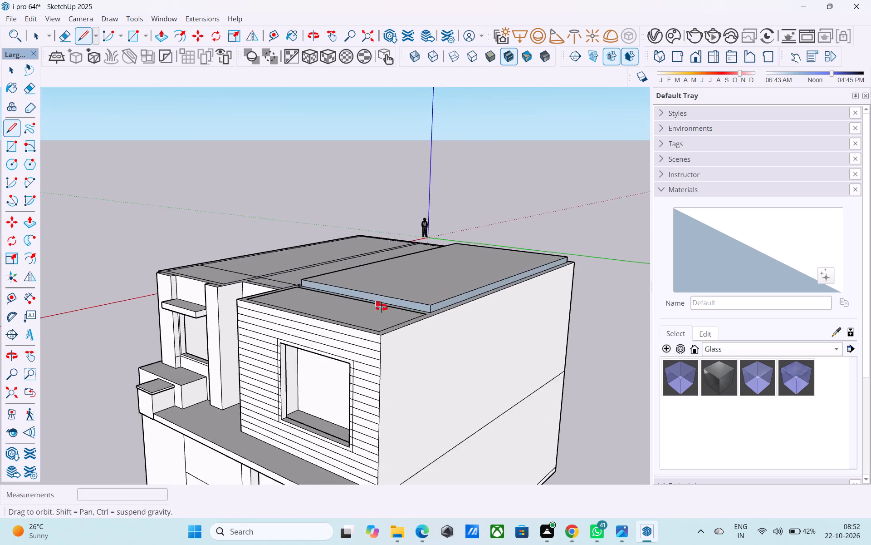
{"action": "middle_click_drag", "start_coordinate": [382, 307], "coordinate": [676, 358]}
{"action": "scroll", "coordinate": [676, 358], "scroll_direction": "up", "scroll_amount": 1}
{"action": "scroll", "coordinate": [399, 268], "scroll_direction": "up", "scroll_amount": 6}
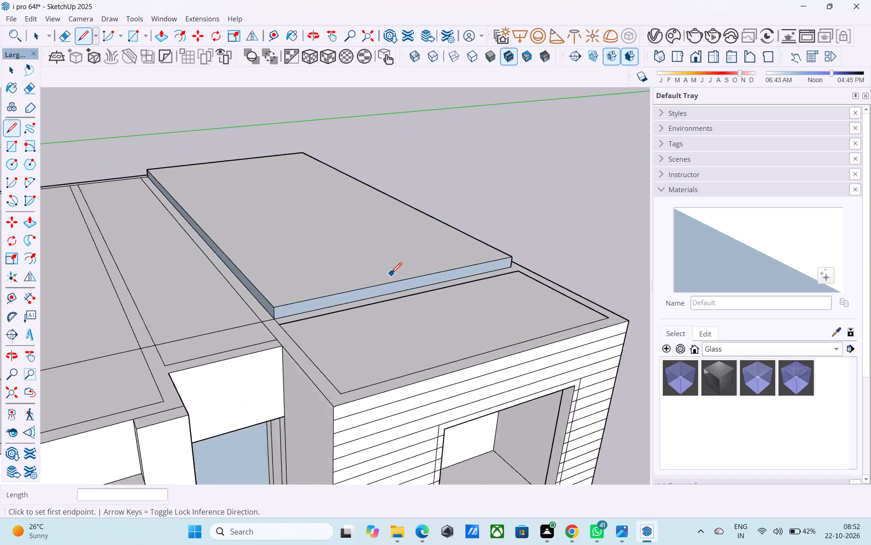
{"action": "scroll", "coordinate": [391, 274], "scroll_direction": "up", "scroll_amount": 4}
{"action": "key", "text": "space"}
{"action": "left_click", "coordinate": [372, 292]}
{"action": "key", "text": "p"}
{"action": "left_click", "coordinate": [372, 292]}
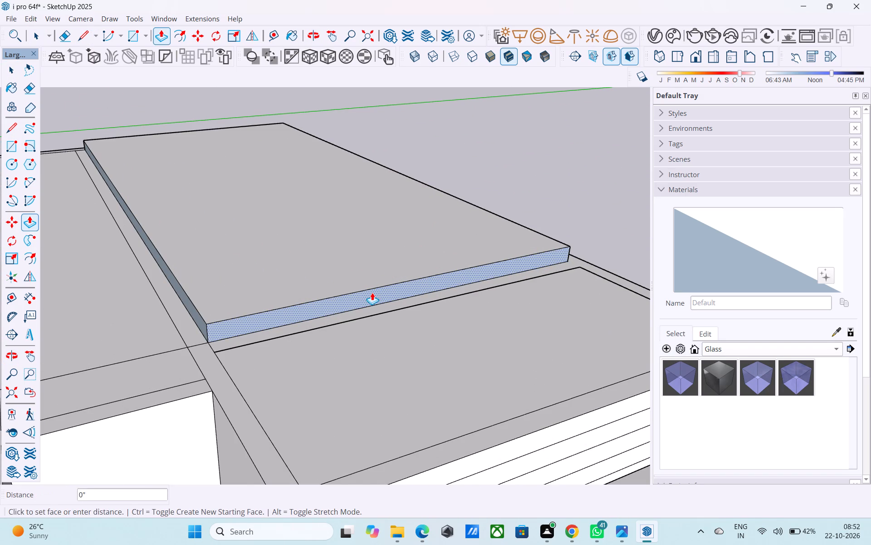
{"action": "scroll", "coordinate": [372, 292], "scroll_direction": "down", "scroll_amount": 5}
{"action": "left_click", "coordinate": [409, 385]}
Push/Pull the roof slab's long outer side 6" outward, flush with the large room's side wall.
{"action": "middle_click_drag", "start_coordinate": [503, 327], "coordinate": [201, 313]}
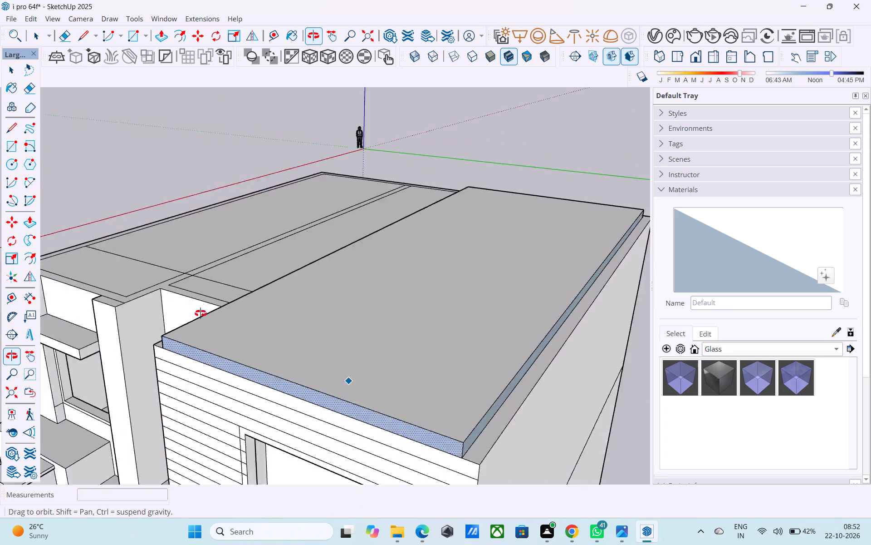
{"action": "middle_click_drag", "start_coordinate": [201, 313], "coordinate": [146, 296]}
{"action": "scroll", "coordinate": [208, 259], "scroll_direction": "down", "scroll_amount": 4}
{"action": "scroll", "coordinate": [278, 333], "scroll_direction": "up", "scroll_amount": 7}
{"action": "key", "text": "space"}
{"action": "left_click", "coordinate": [295, 355]}
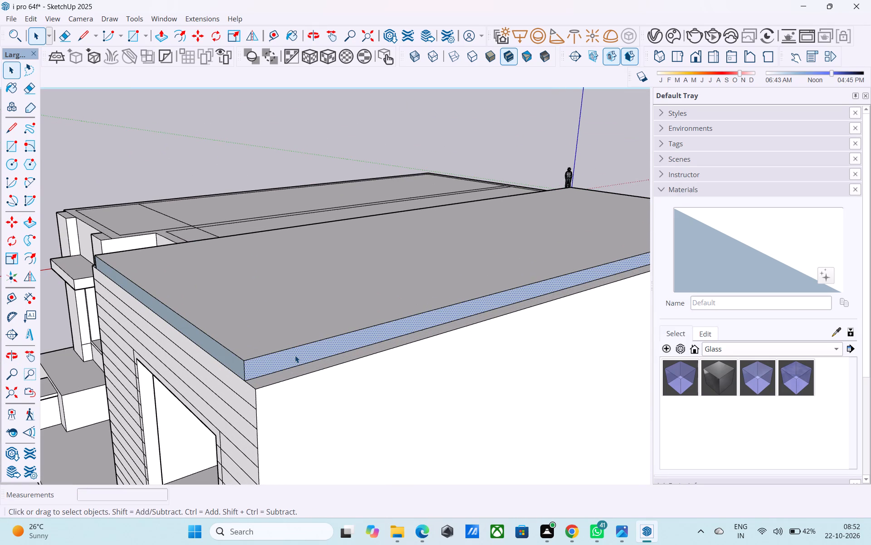
{"action": "key", "text": "p"}
{"action": "left_click", "coordinate": [295, 355]}
{"action": "left_click", "coordinate": [310, 383]}
{"action": "scroll", "coordinate": [294, 309], "scroll_direction": "down", "scroll_amount": 11}
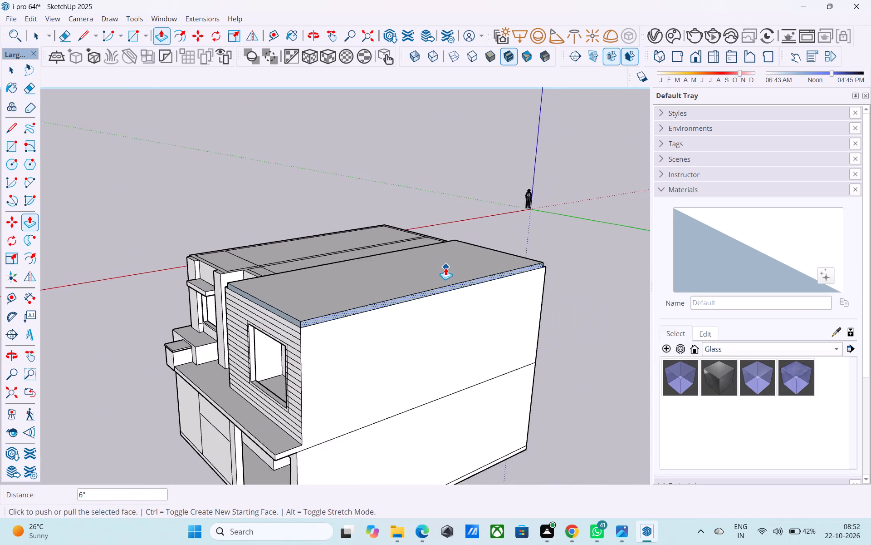
Push/Pull the roof slab's rear side 6" outward, flush with the house's rear wall.
{"action": "middle_click_drag", "start_coordinate": [436, 268], "coordinate": [174, 272]}
{"action": "middle_click_drag", "start_coordinate": [403, 278], "coordinate": [336, 252]}
{"action": "scroll", "coordinate": [386, 305], "scroll_direction": "up", "scroll_amount": 2}
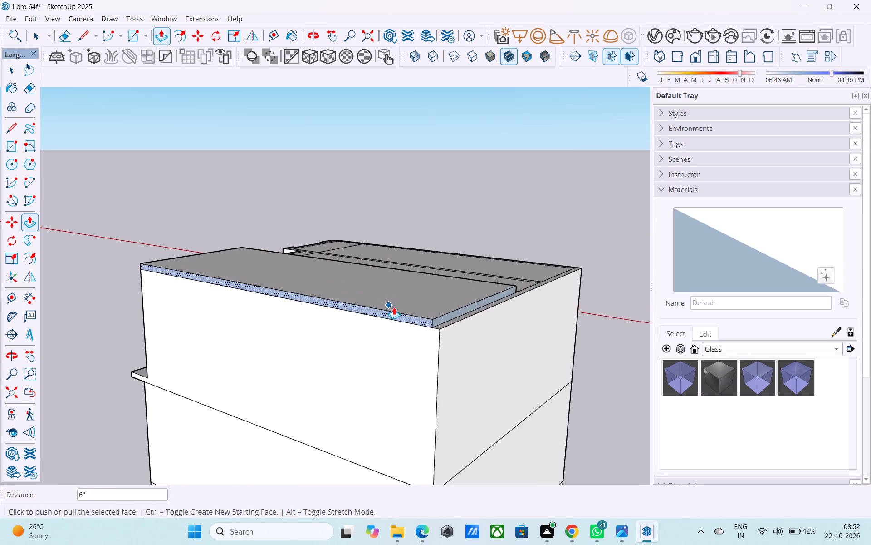
{"action": "scroll", "coordinate": [394, 307], "scroll_direction": "up", "scroll_amount": 5}
{"action": "key", "text": "space"}
{"action": "middle_click_drag", "start_coordinate": [442, 304], "coordinate": [395, 308]}
{"action": "scroll", "coordinate": [400, 306], "scroll_direction": "up", "scroll_amount": 1}
{"action": "left_click", "coordinate": [382, 333]}
{"action": "key", "text": "p"}
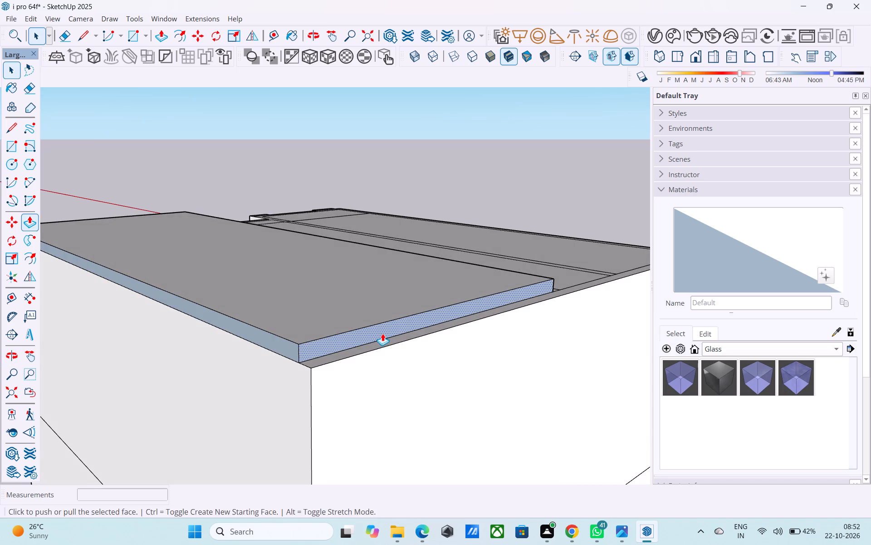
{"action": "left_click", "coordinate": [382, 333]}
{"action": "left_click", "coordinate": [396, 363]}
{"action": "scroll", "coordinate": [410, 320], "scroll_direction": "down", "scroll_amount": 6}
Delete the face filling the tall upper-floor door opening beside the grooved room.
{"action": "middle_click_drag", "start_coordinate": [389, 327], "coordinate": [594, 318]}
{"action": "middle_click_drag", "start_coordinate": [236, 321], "coordinate": [573, 333]}
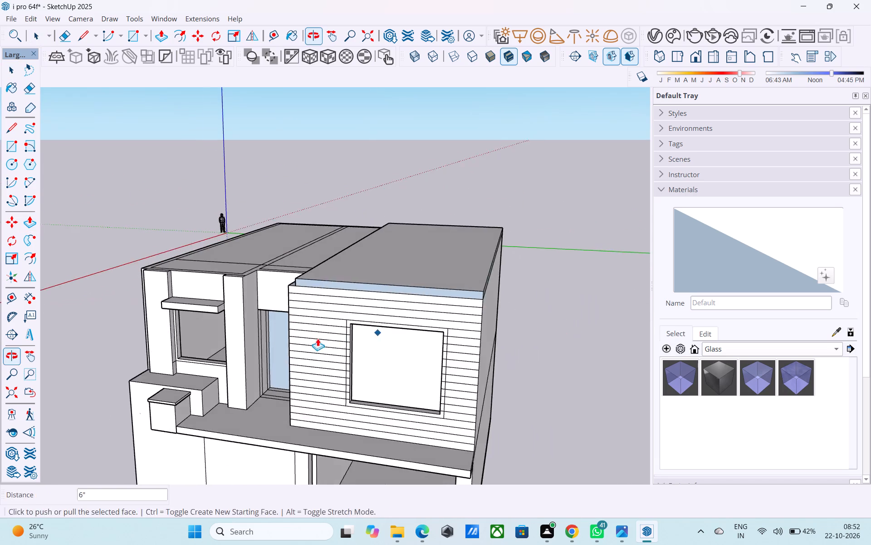
{"action": "middle_click_drag", "start_coordinate": [318, 339], "coordinate": [466, 299]}
{"action": "scroll", "coordinate": [369, 369], "scroll_direction": "up", "scroll_amount": 8}
{"action": "key", "text": "space"}
{"action": "left_click", "coordinate": [286, 344]}
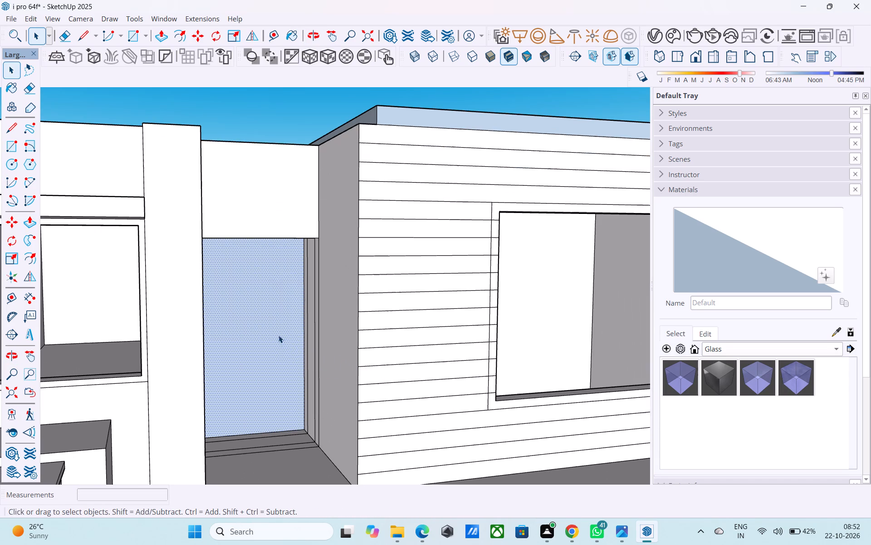
{"action": "key", "text": "Delete"}
Examine the upper storey's openings, grooved wall and roof slab from the front.
{"action": "scroll", "coordinate": [321, 320], "scroll_direction": "down", "scroll_amount": 1}
{"action": "middle_click_drag", "start_coordinate": [310, 312], "coordinate": [231, 308]}
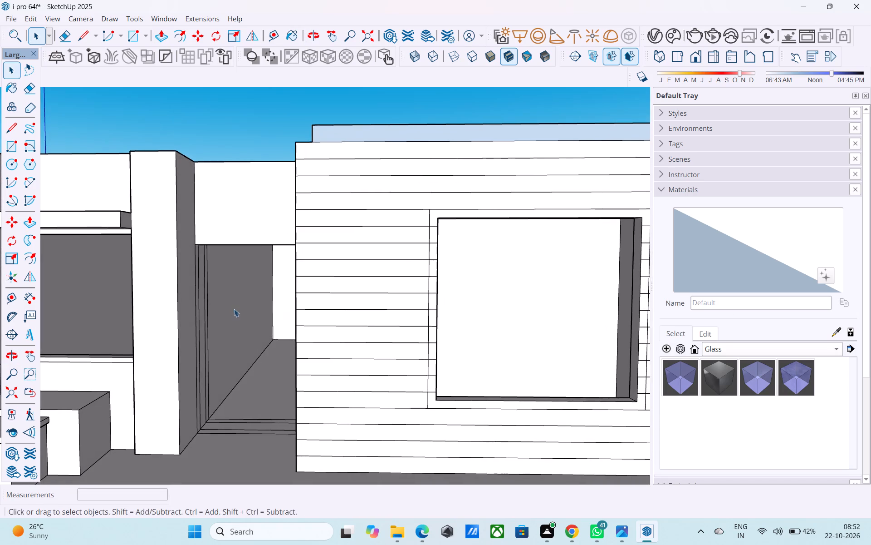
{"action": "scroll", "coordinate": [237, 308], "scroll_direction": "down", "scroll_amount": 5}
{"action": "middle_click_drag", "start_coordinate": [240, 312], "coordinate": [250, 351]}
{"action": "middle_click_drag", "start_coordinate": [260, 334], "coordinate": [267, 339]}
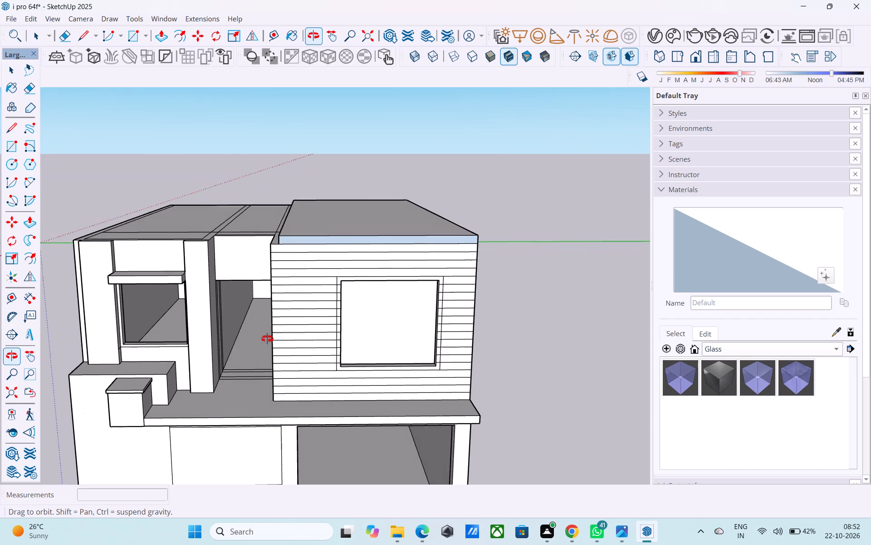
{"action": "middle_click_drag", "start_coordinate": [267, 339], "coordinate": [290, 325]}
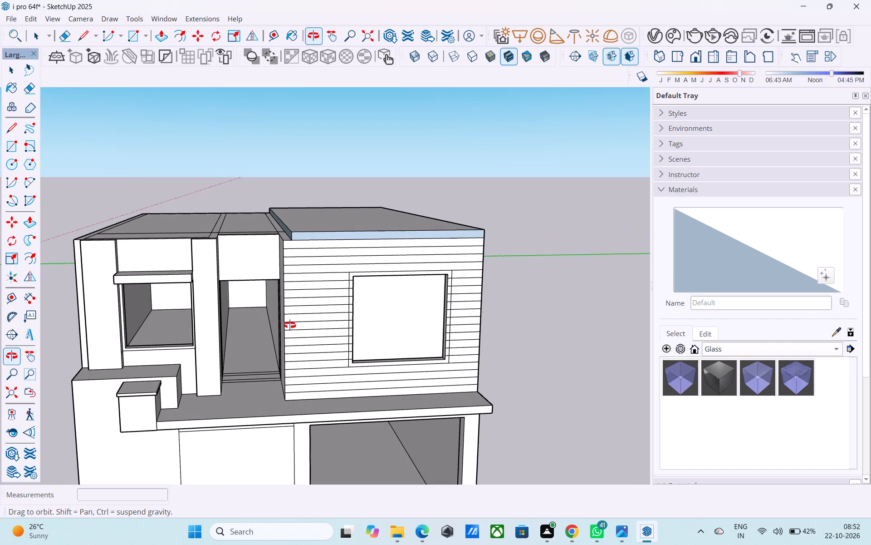
{"action": "middle_click_drag", "start_coordinate": [290, 325], "coordinate": [289, 325]}
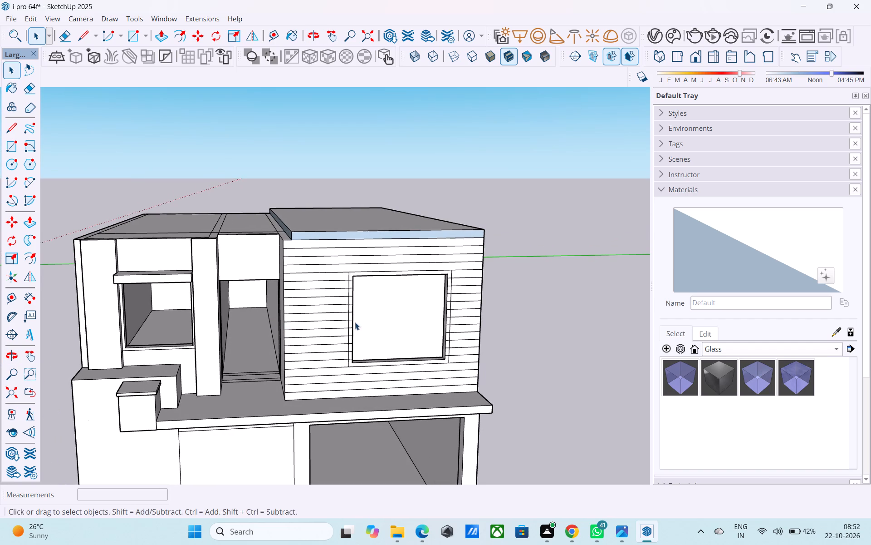
{"action": "scroll", "coordinate": [369, 320], "scroll_direction": "down", "scroll_amount": 1}
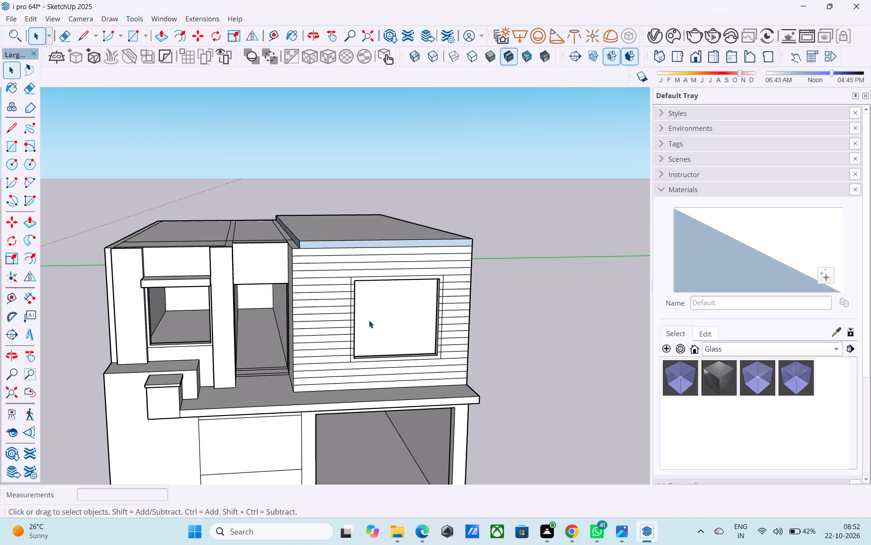
{"action": "scroll", "coordinate": [369, 320], "scroll_direction": "down", "scroll_amount": 1}
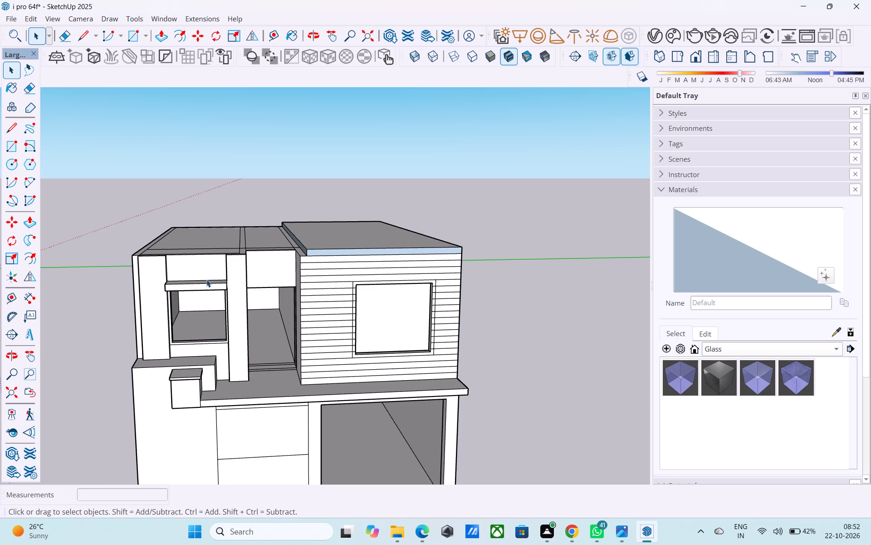
Draw a 6" line across the wall top from the door recess corner to the slab, continuing it up the slab's inner side.
{"action": "scroll", "coordinate": [220, 268], "scroll_direction": "up", "scroll_amount": 4}
{"action": "middle_click_drag", "start_coordinate": [225, 264], "coordinate": [526, 423]}
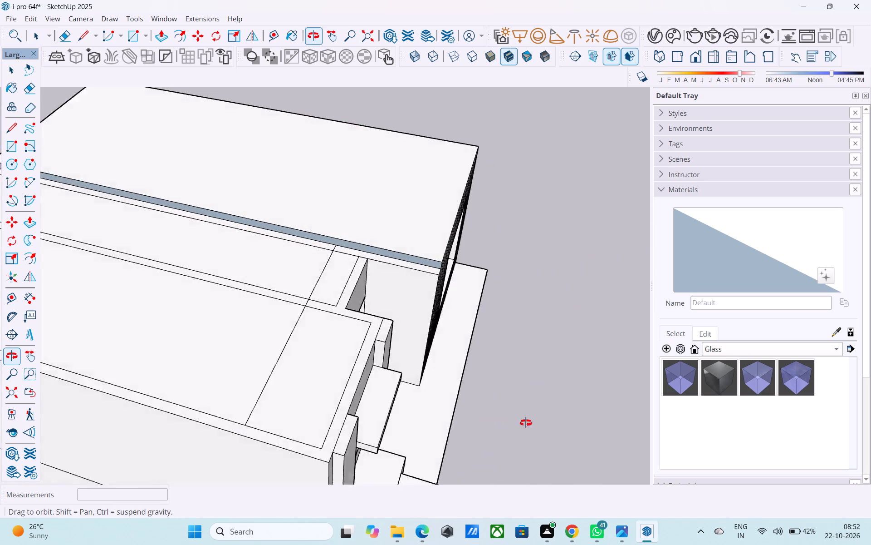
{"action": "middle_click_drag", "start_coordinate": [526, 423], "coordinate": [536, 417]}
{"action": "scroll", "coordinate": [328, 251], "scroll_direction": "up", "scroll_amount": 1}
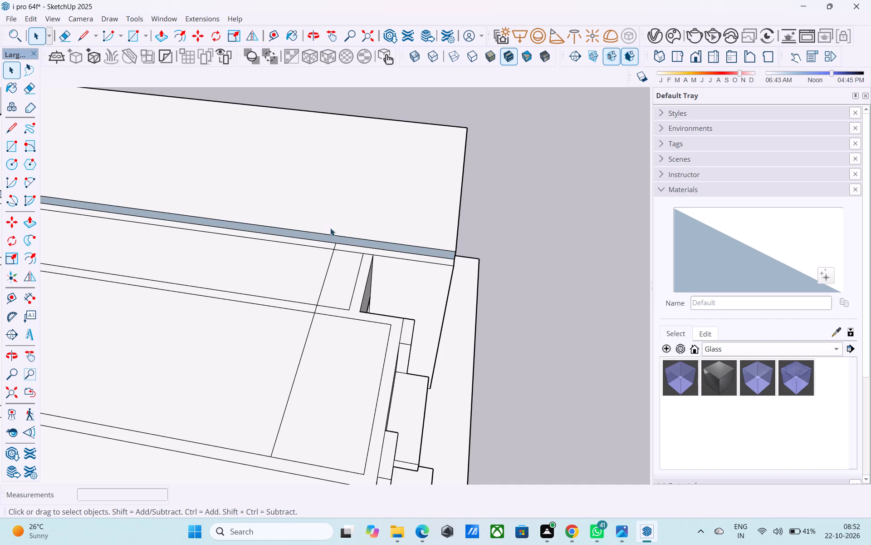
{"action": "key", "text": "l"}
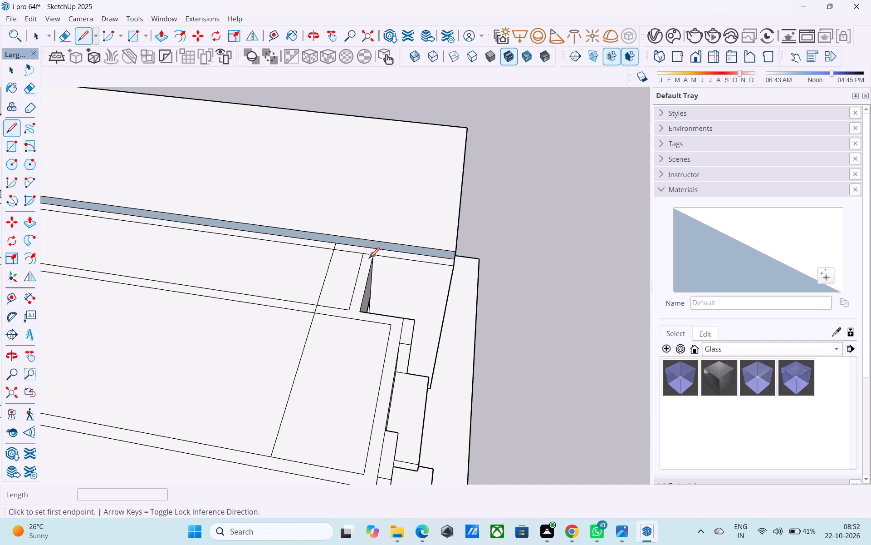
{"action": "left_click", "coordinate": [369, 259]}
{"action": "scroll", "coordinate": [373, 246], "scroll_direction": "up", "scroll_amount": 9}
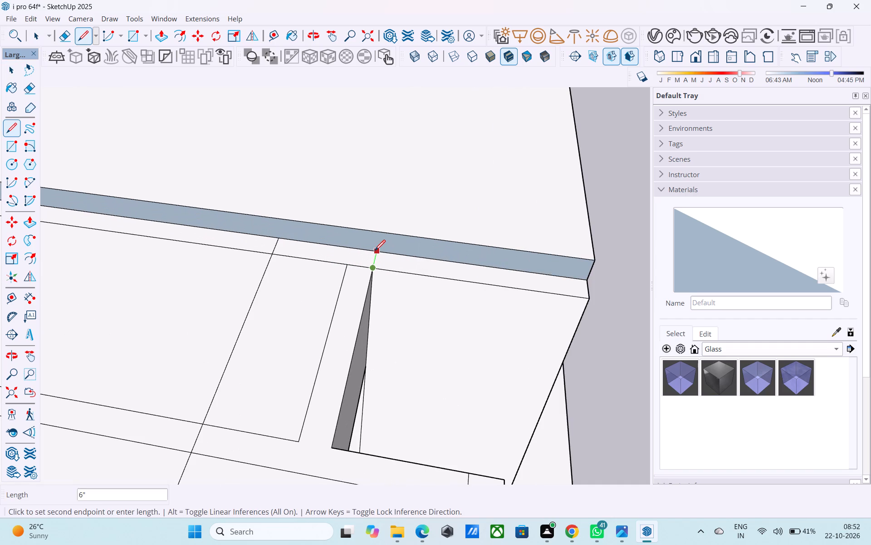
{"action": "left_click", "coordinate": [375, 252]}
{"action": "left_click", "coordinate": [375, 253]}
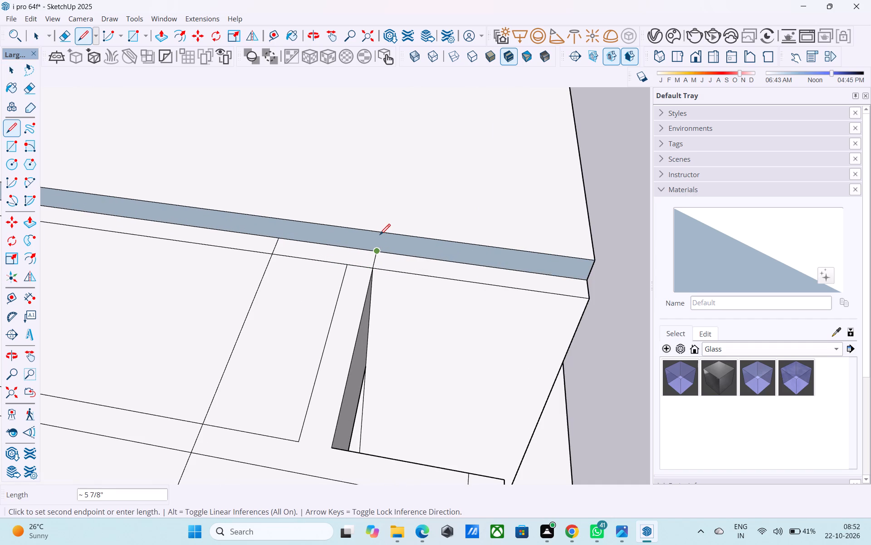
{"action": "left_click", "coordinate": [379, 233]}
Push/Pull the slab's inner side behind the dividing line across the smaller rooms, out to the opposite outer side wall.
{"action": "key", "text": "space"}
{"action": "left_click", "coordinate": [366, 238]}
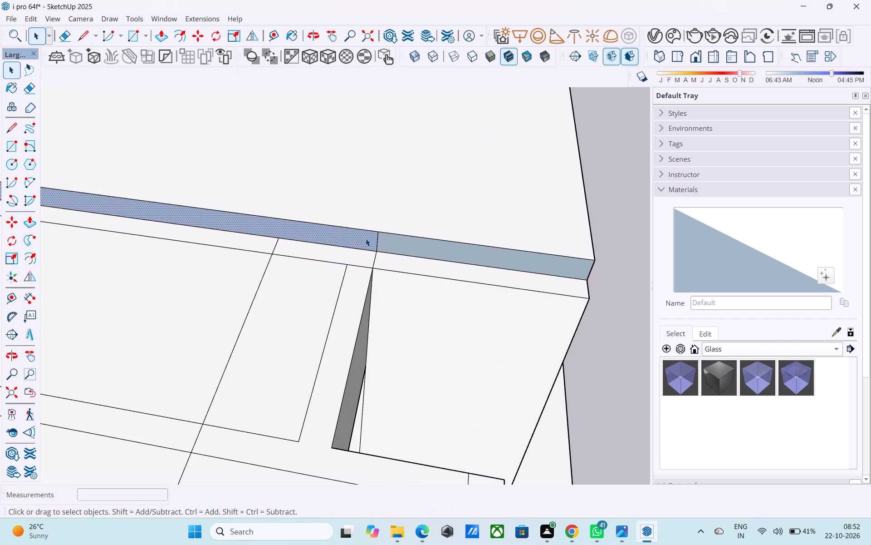
{"action": "key", "text": "p"}
{"action": "left_click", "coordinate": [366, 238]}
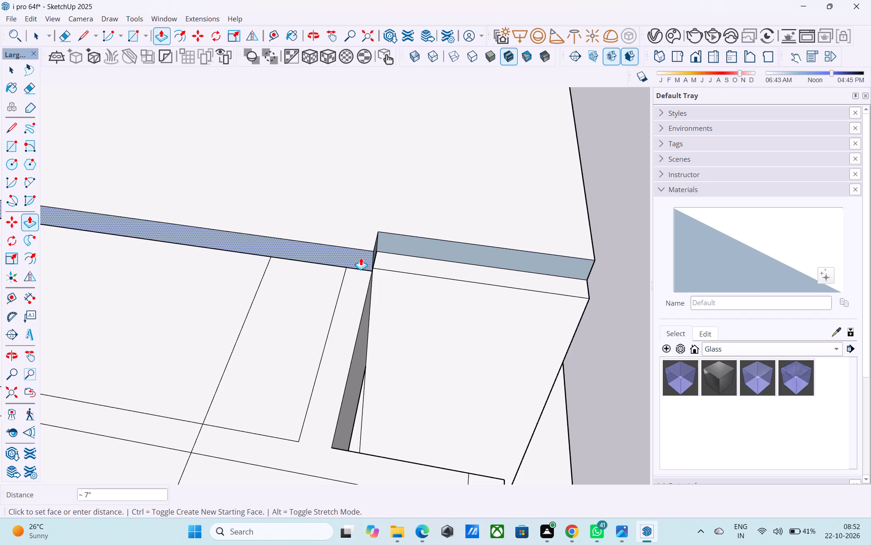
{"action": "scroll", "coordinate": [361, 258], "scroll_direction": "down", "scroll_amount": 6}
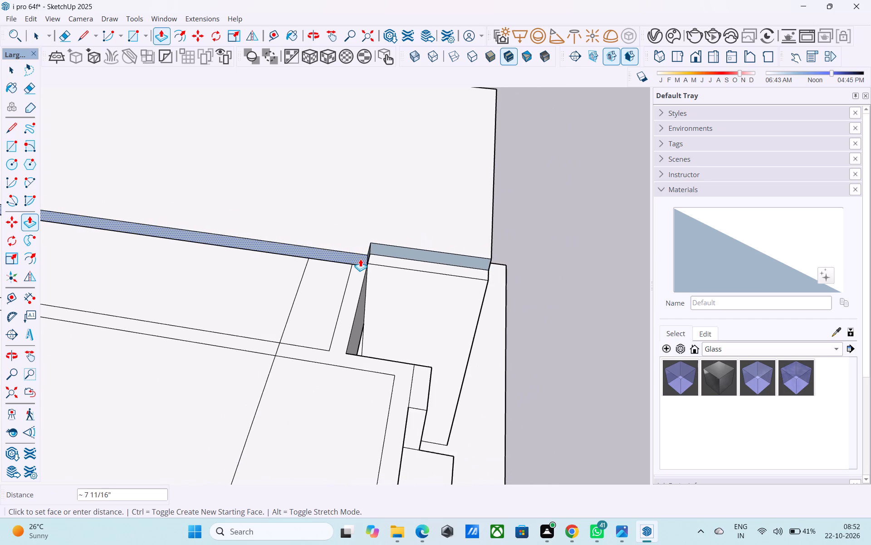
{"action": "scroll", "coordinate": [360, 259], "scroll_direction": "down", "scroll_amount": 10}
{"action": "scroll", "coordinate": [321, 373], "scroll_direction": "up", "scroll_amount": 5}
{"action": "middle_click_drag", "start_coordinate": [320, 372], "coordinate": [305, 363]}
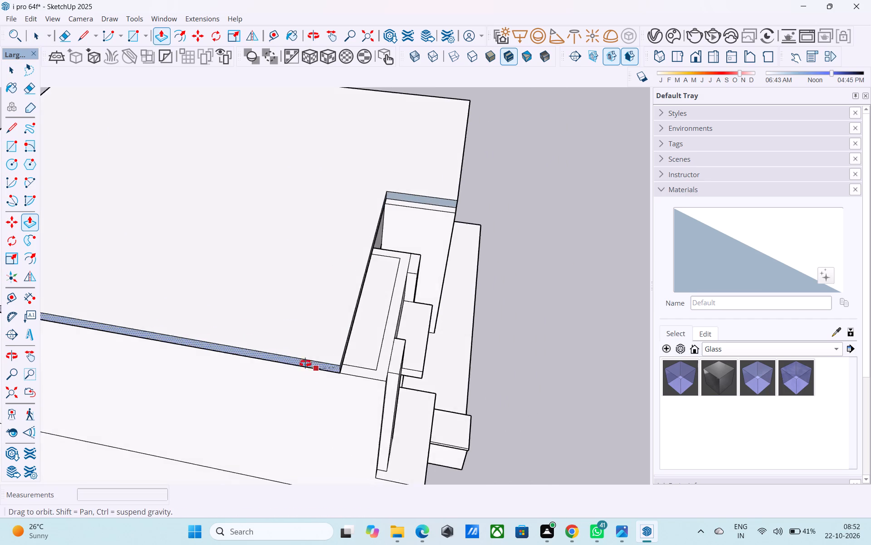
{"action": "middle_click_drag", "start_coordinate": [305, 363], "coordinate": [178, 278]}
{"action": "scroll", "coordinate": [178, 278], "scroll_direction": "up", "scroll_amount": 3}
{"action": "left_click", "coordinate": [180, 272]}
Draw a vertical line on the extended slab's front side where it meets the side wall of the room with the window ledge.
{"action": "scroll", "coordinate": [313, 162], "scroll_direction": "up", "scroll_amount": 1}
{"action": "middle_click_drag", "start_coordinate": [313, 161], "coordinate": [212, 195]}
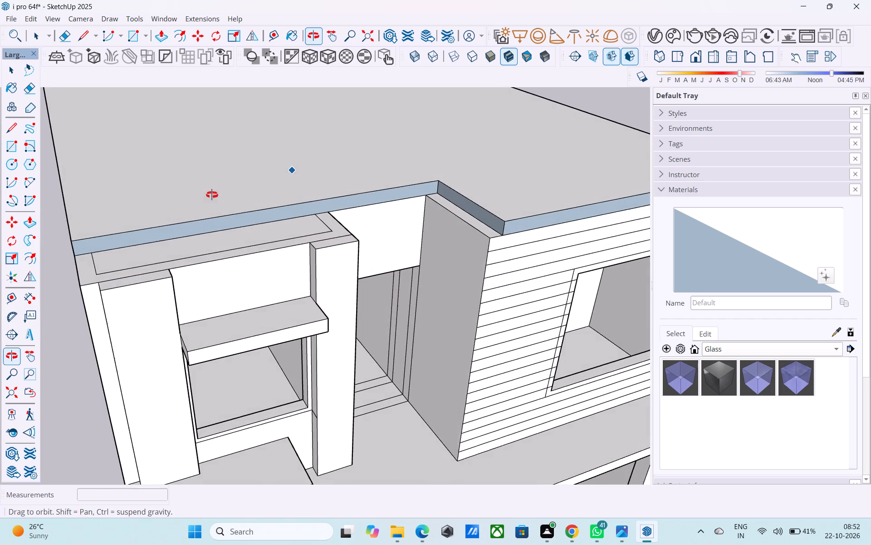
{"action": "middle_click_drag", "start_coordinate": [212, 195], "coordinate": [212, 195]}
{"action": "scroll", "coordinate": [256, 199], "scroll_direction": "up", "scroll_amount": 4}
{"action": "key", "text": "l"}
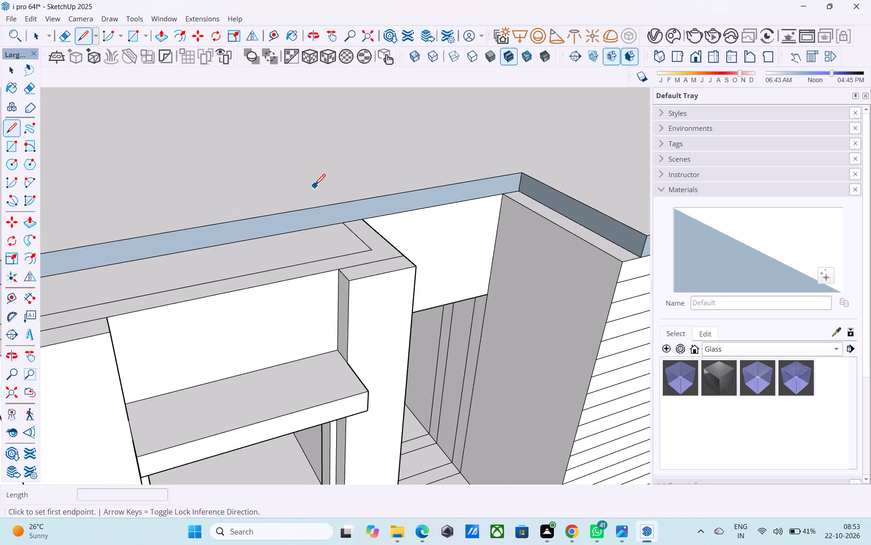
{"action": "left_click", "coordinate": [364, 217]}
{"action": "left_click", "coordinate": [359, 203]}
Push/Pull the slab's front side over the room with the window ledge forward, flush with its front wall.
{"action": "key", "text": "space"}
{"action": "scroll", "coordinate": [387, 184], "scroll_direction": "down", "scroll_amount": 6}
{"action": "scroll", "coordinate": [233, 224], "scroll_direction": "up", "scroll_amount": 4}
{"action": "left_click", "coordinate": [230, 220]}
{"action": "scroll", "coordinate": [230, 221], "scroll_direction": "up", "scroll_amount": 3}
{"action": "key", "text": "p"}
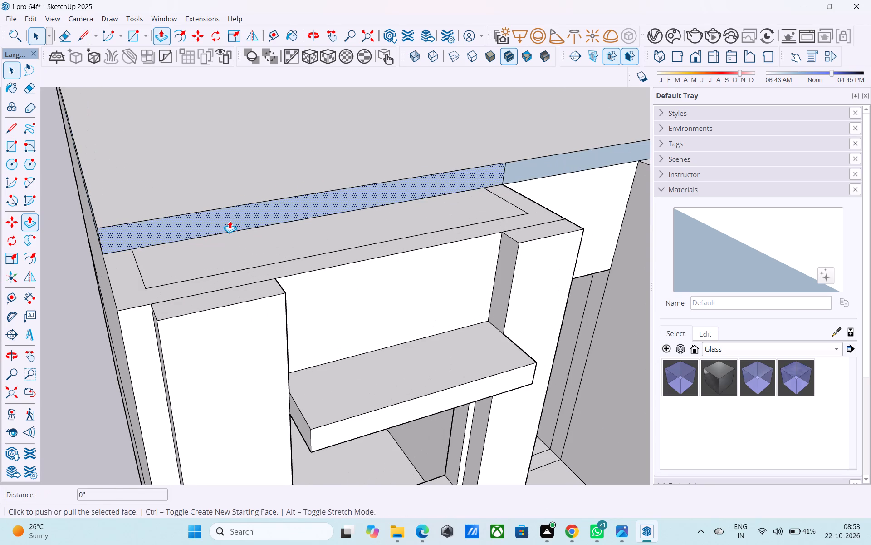
{"action": "left_click", "coordinate": [230, 220]}
{"action": "left_click", "coordinate": [232, 299]}
{"action": "left_click", "coordinate": [170, 255]}
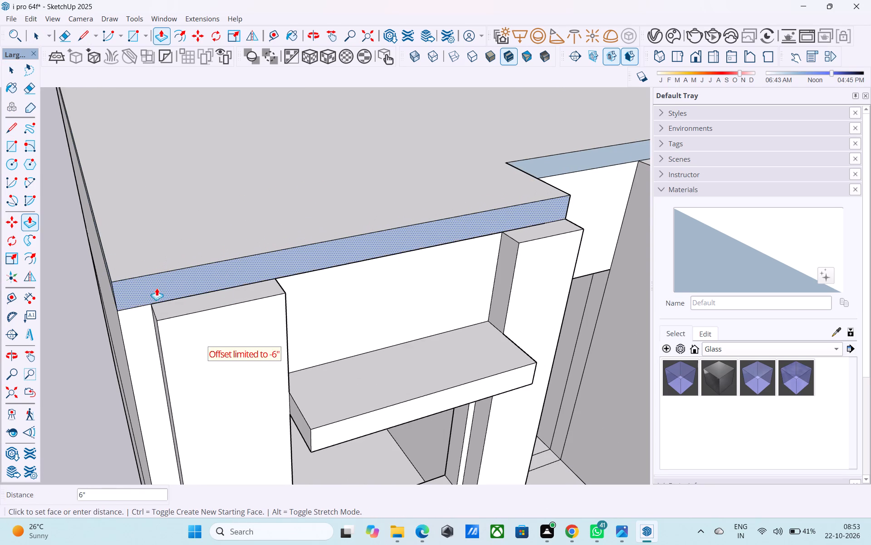
{"action": "left_click", "coordinate": [153, 295]}
Examine the roof slab's outline and the house's front from above.
{"action": "scroll", "coordinate": [152, 289], "scroll_direction": "down", "scroll_amount": 6}
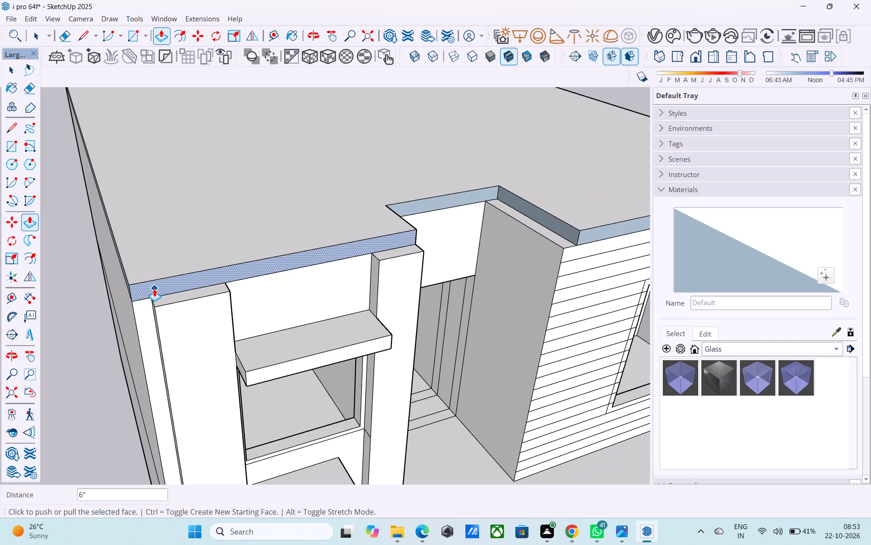
{"action": "scroll", "coordinate": [154, 289], "scroll_direction": "down", "scroll_amount": 5}
{"action": "middle_click_drag", "start_coordinate": [154, 288], "coordinate": [146, 271]}
{"action": "scroll", "coordinate": [178, 244], "scroll_direction": "down", "scroll_amount": 6}
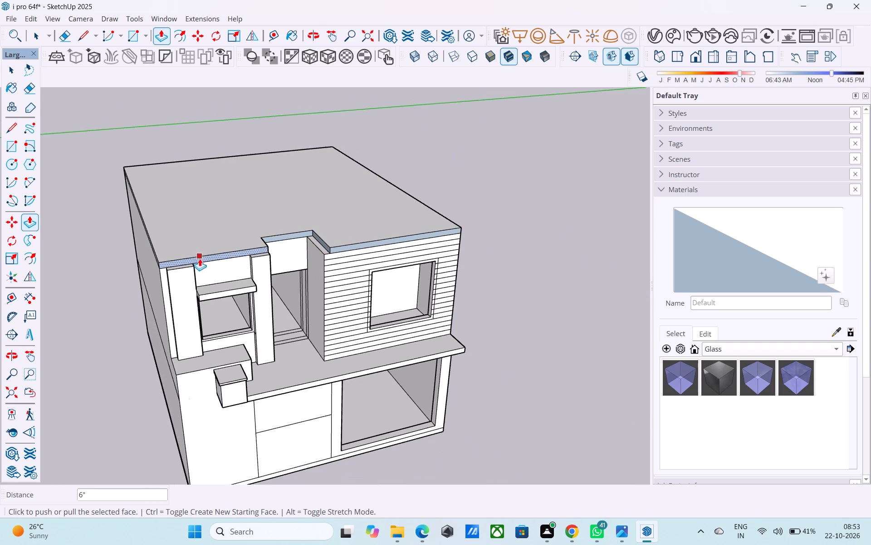
{"action": "scroll", "coordinate": [206, 268], "scroll_direction": "up", "scroll_amount": 4}
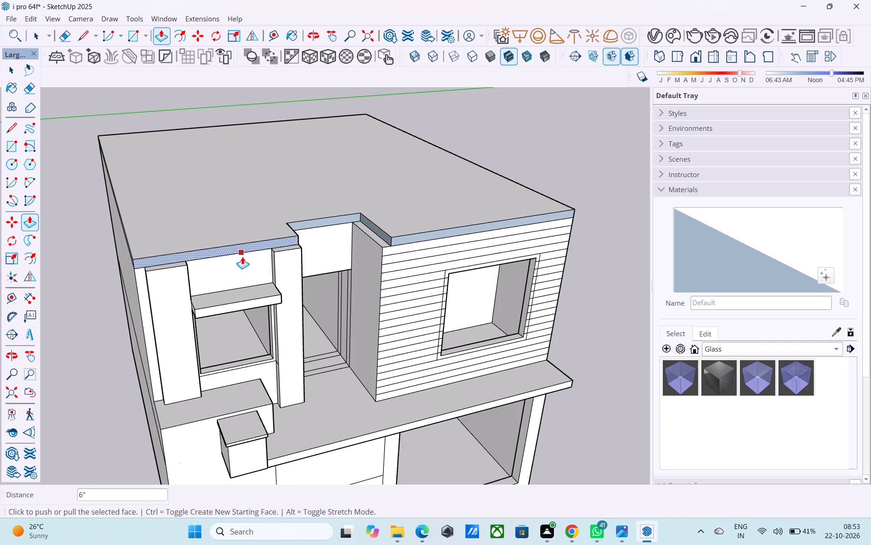
{"action": "middle_click_drag", "start_coordinate": [242, 257], "coordinate": [246, 249]}
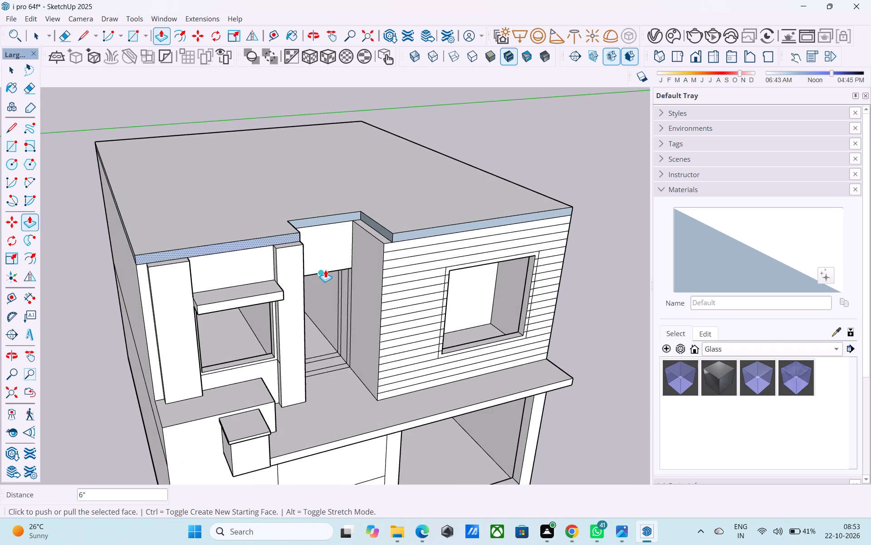
{"action": "scroll", "coordinate": [325, 270], "scroll_direction": "down", "scroll_amount": 1}
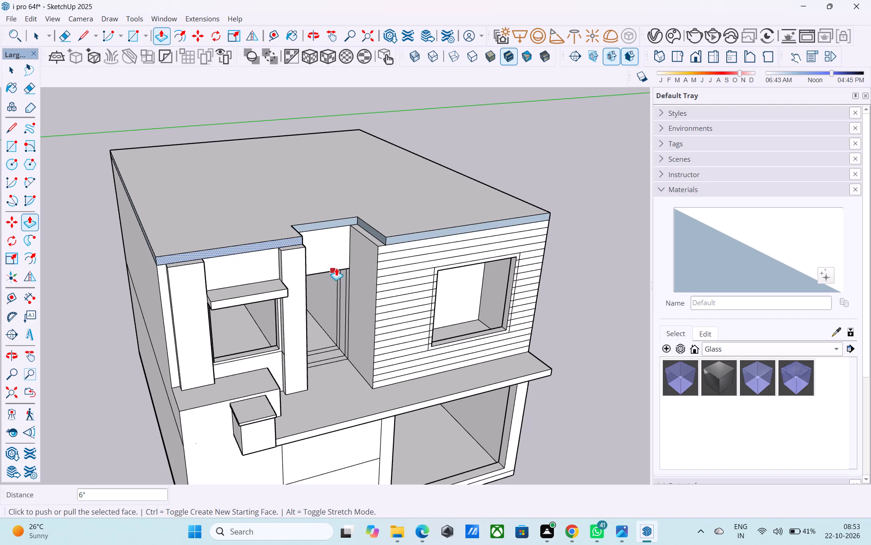
{"action": "scroll", "coordinate": [360, 261], "scroll_direction": "down", "scroll_amount": 1}
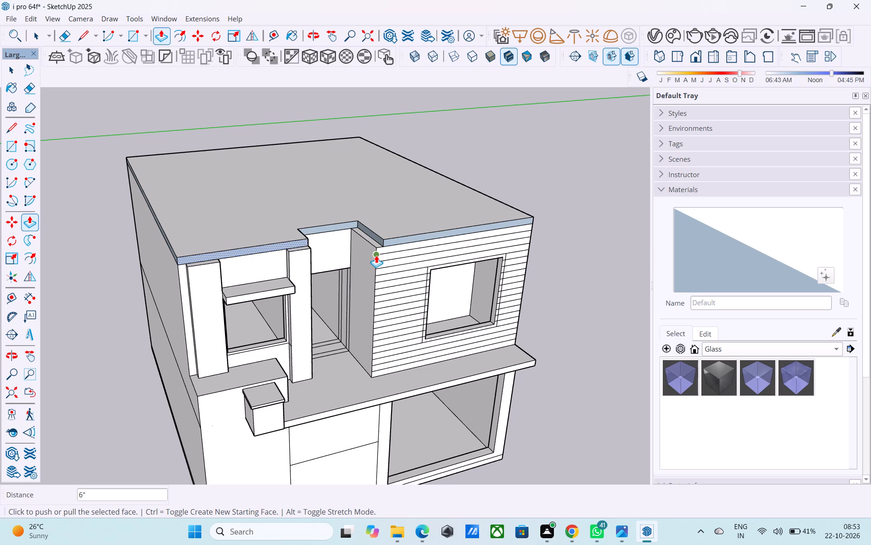
{"action": "scroll", "coordinate": [376, 255], "scroll_direction": "down", "scroll_amount": 1}
{"action": "scroll", "coordinate": [199, 265], "scroll_direction": "up", "scroll_amount": 1}
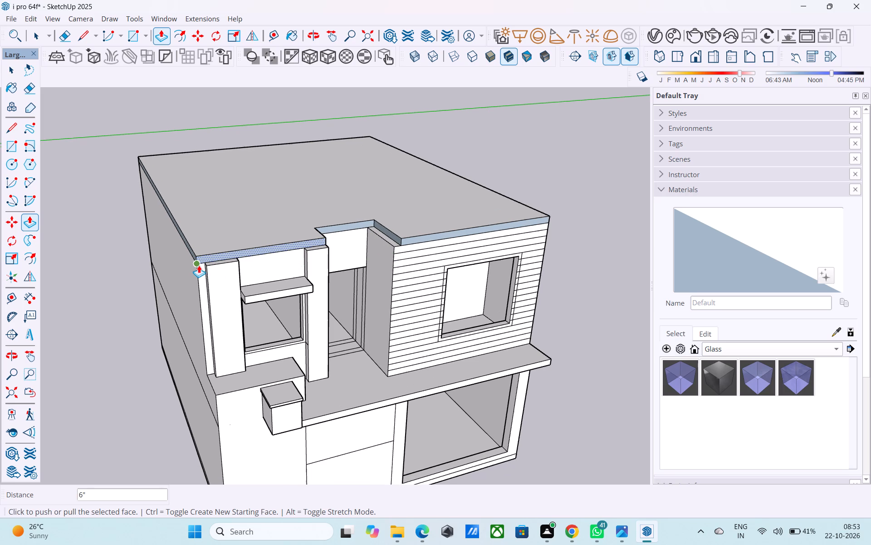
{"action": "scroll", "coordinate": [199, 265], "scroll_direction": "up", "scroll_amount": 1}
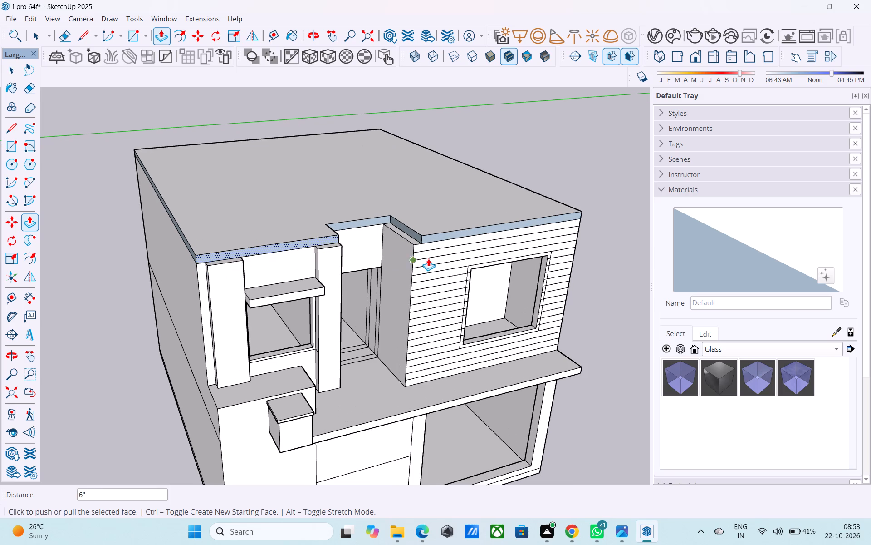
{"action": "scroll", "coordinate": [429, 258], "scroll_direction": "down", "scroll_amount": 2}
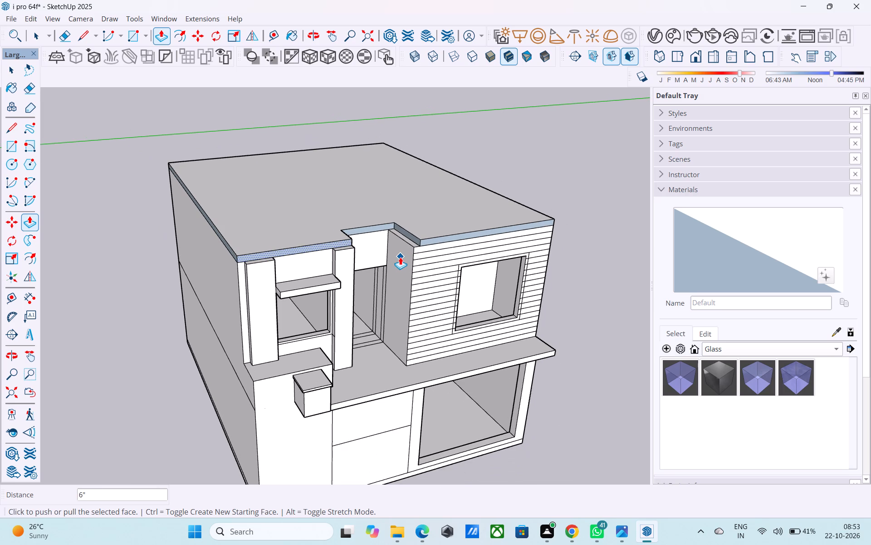
Reverse the roof slab's outer side face and its front face above the room with the window ledge.
{"action": "scroll", "coordinate": [400, 257], "scroll_direction": "down", "scroll_amount": 4}
{"action": "middle_click_drag", "start_coordinate": [337, 258], "coordinate": [324, 226]}
{"action": "scroll", "coordinate": [309, 227], "scroll_direction": "up", "scroll_amount": 5}
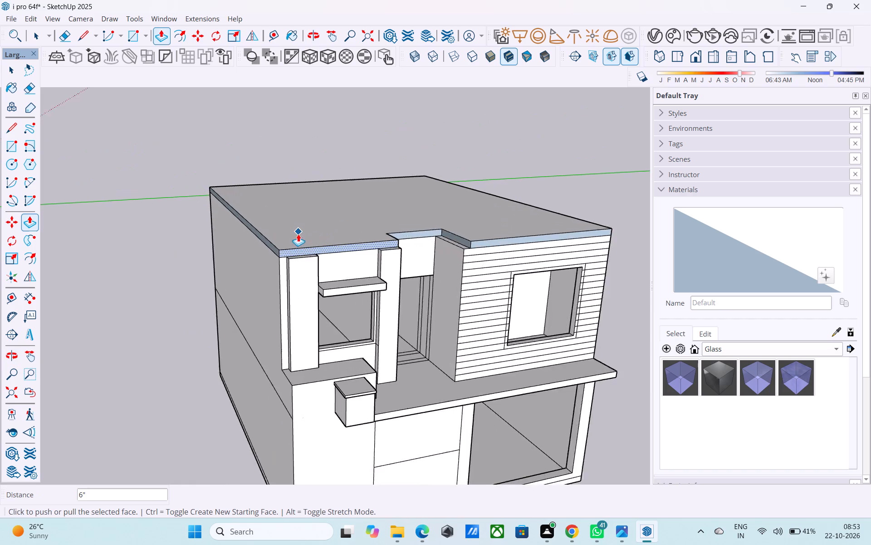
{"action": "scroll", "coordinate": [298, 234], "scroll_direction": "up", "scroll_amount": 6}
{"action": "middle_click_drag", "start_coordinate": [269, 259], "coordinate": [363, 259]}
{"action": "scroll", "coordinate": [349, 276], "scroll_direction": "up", "scroll_amount": 3}
{"action": "key", "text": "space"}
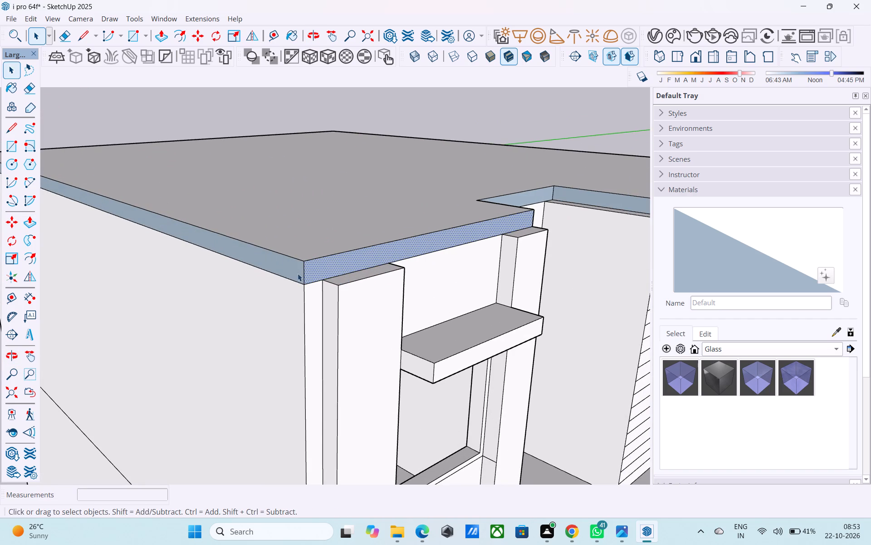
{"action": "right_click", "coordinate": [298, 273]}
{"action": "left_click", "coordinate": [365, 425]}
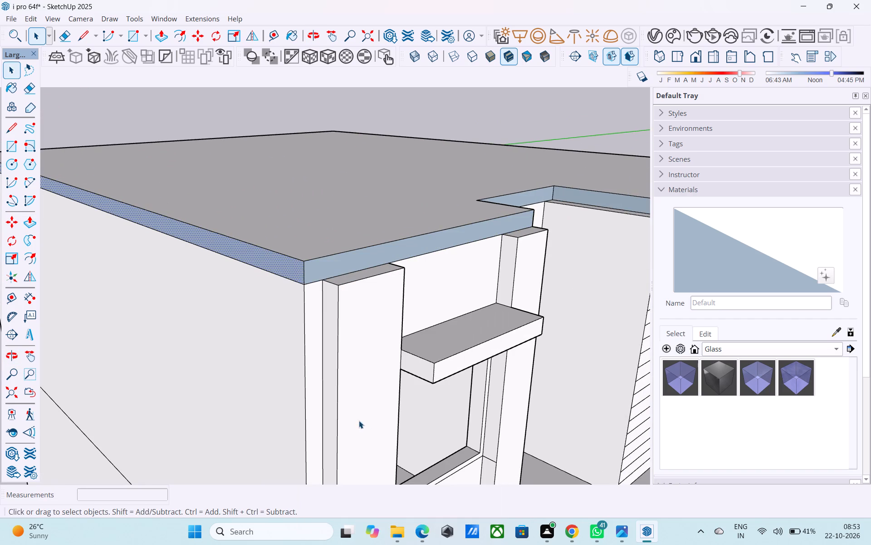
{"action": "left_click", "coordinate": [313, 273]}
{"action": "right_click", "coordinate": [313, 273]}
{"action": "left_click", "coordinate": [350, 417]}
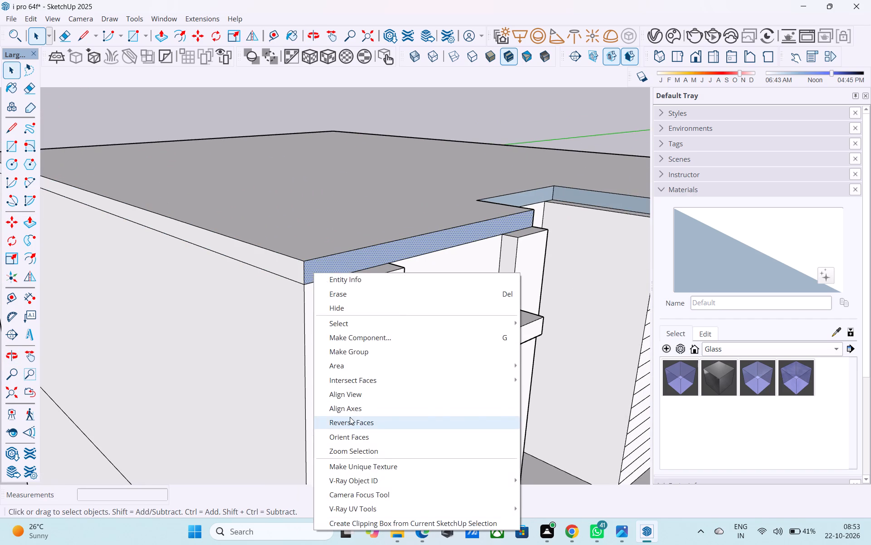
Reverse the slab's front face above the grooved wall and the long outer side face adjoining it.
{"action": "scroll", "coordinate": [316, 329], "scroll_direction": "down", "scroll_amount": 7}
{"action": "middle_click_drag", "start_coordinate": [412, 293], "coordinate": [200, 263]}
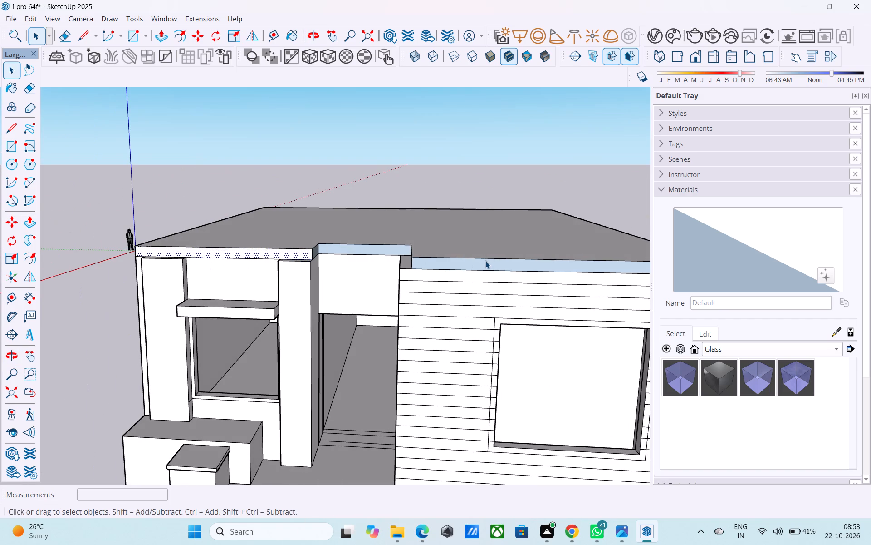
{"action": "left_click", "coordinate": [485, 261]}
{"action": "right_click", "coordinate": [485, 261]}
{"action": "left_click", "coordinate": [560, 410]}
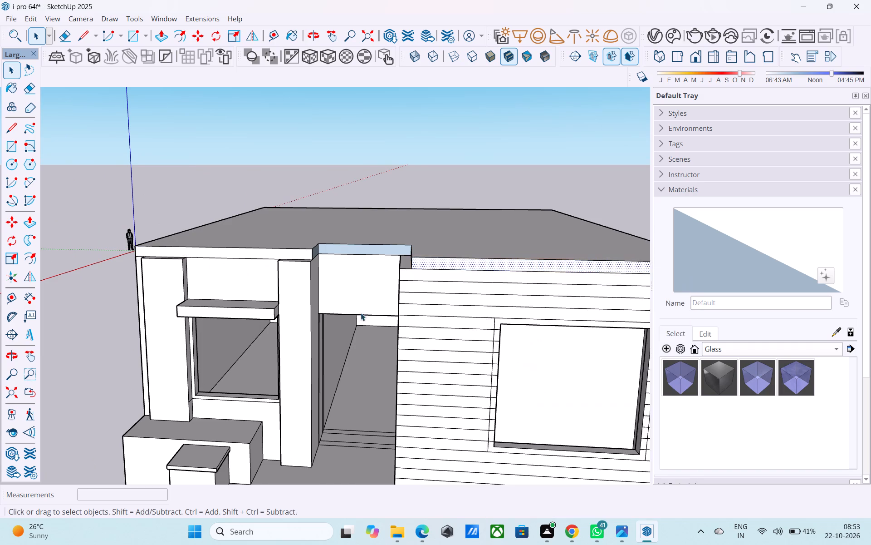
{"action": "scroll", "coordinate": [287, 310], "scroll_direction": "down", "scroll_amount": 7}
{"action": "middle_click_drag", "start_coordinate": [402, 280], "coordinate": [195, 271]}
{"action": "scroll", "coordinate": [374, 298], "scroll_direction": "up", "scroll_amount": 6}
{"action": "left_click", "coordinate": [375, 304]}
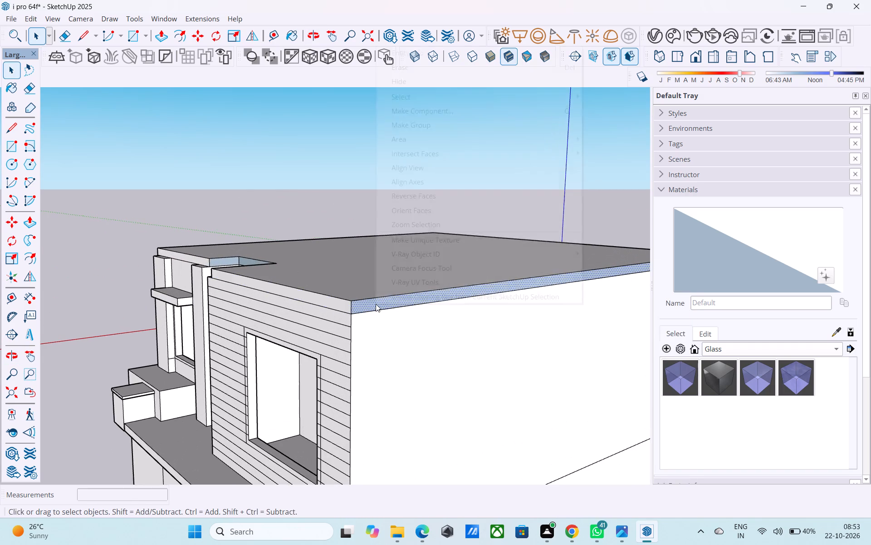
{"action": "right_click", "coordinate": [376, 304]}
{"action": "left_click", "coordinate": [427, 195]}
Reverse the roof slab's rear face at the back of the house.
{"action": "scroll", "coordinate": [352, 218], "scroll_direction": "down", "scroll_amount": 8}
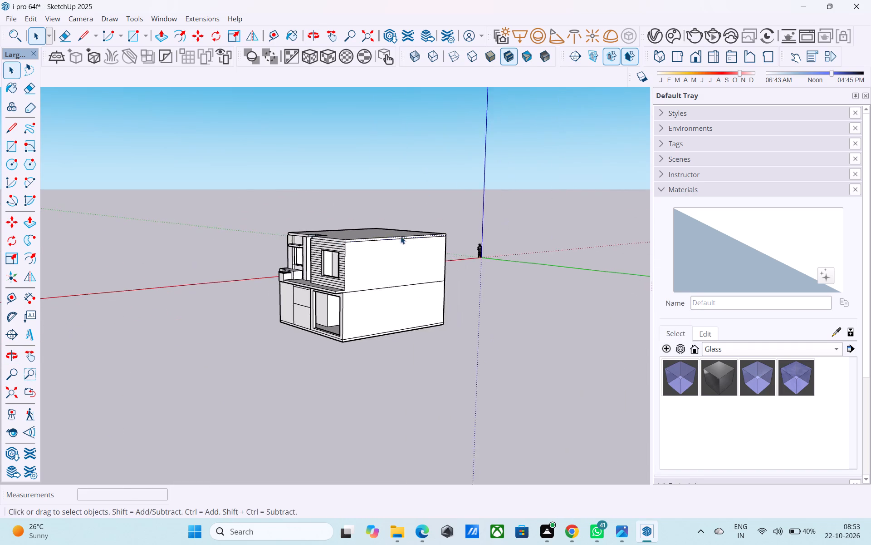
{"action": "scroll", "coordinate": [401, 236], "scroll_direction": "down", "scroll_amount": 1}
{"action": "middle_click_drag", "start_coordinate": [420, 231], "coordinate": [164, 255]}
{"action": "scroll", "coordinate": [391, 242], "scroll_direction": "up", "scroll_amount": 12}
{"action": "middle_click_drag", "start_coordinate": [401, 265], "coordinate": [348, 234]}
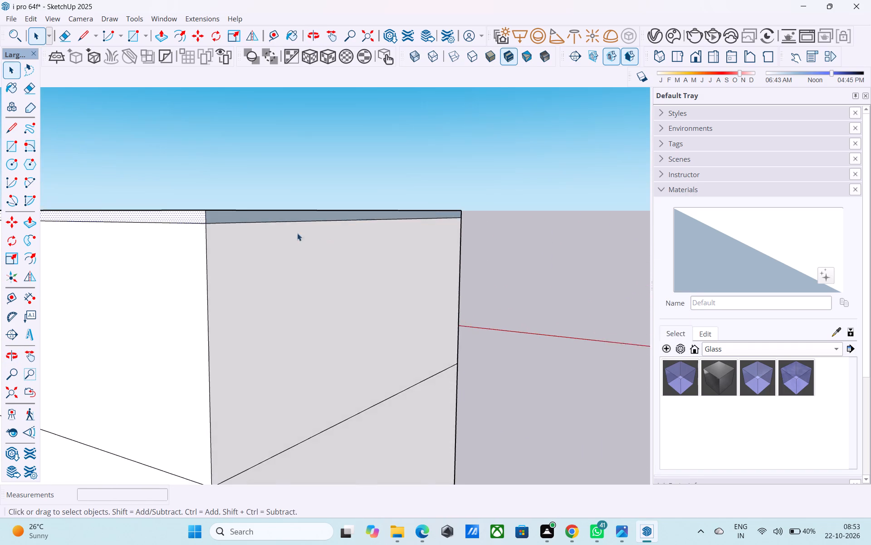
{"action": "scroll", "coordinate": [234, 223], "scroll_direction": "up", "scroll_amount": 5}
{"action": "left_click", "coordinate": [232, 211]}
{"action": "right_click", "coordinate": [232, 211]}
{"action": "left_click", "coordinate": [282, 364]}
Reverse the slab's side face in the front recess, next to the grooved room.
{"action": "scroll", "coordinate": [201, 265], "scroll_direction": "down", "scroll_amount": 4}
{"action": "middle_click_drag", "start_coordinate": [207, 283], "coordinate": [620, 295]}
{"action": "middle_click_drag", "start_coordinate": [232, 233], "coordinate": [370, 233]}
{"action": "scroll", "coordinate": [375, 226], "scroll_direction": "down", "scroll_amount": 4}
{"action": "middle_click_drag", "start_coordinate": [354, 243], "coordinate": [457, 258]}
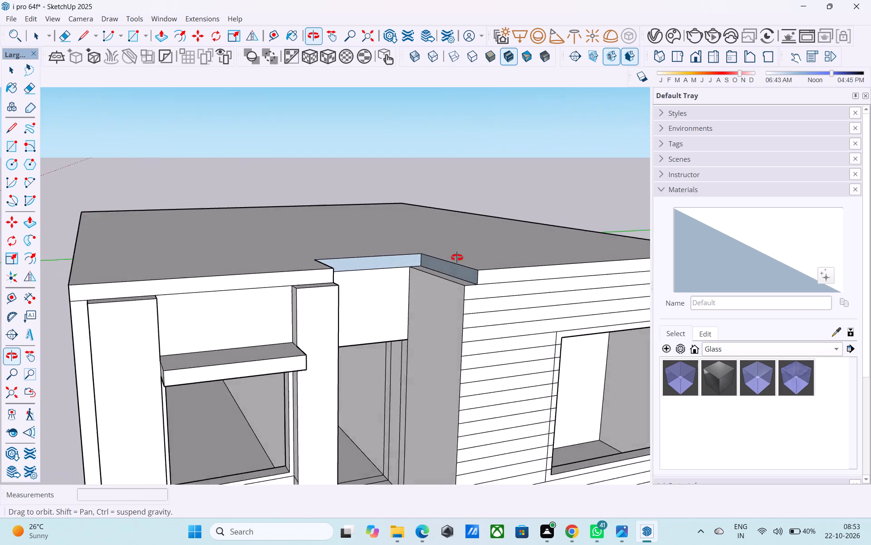
{"action": "middle_click_drag", "start_coordinate": [457, 258], "coordinate": [464, 258]}
{"action": "scroll", "coordinate": [455, 272], "scroll_direction": "up", "scroll_amount": 4}
{"action": "left_click", "coordinate": [454, 267]}
{"action": "right_click", "coordinate": [454, 267]}
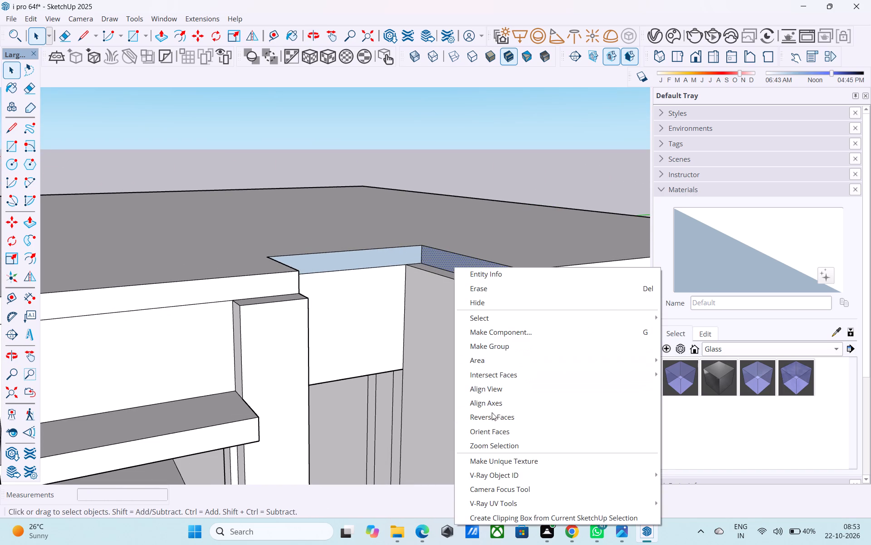
{"action": "left_click", "coordinate": [494, 416]}
Reverse the slab face at the back of the front recess and the recess's side face beside the window-ledge room.
{"action": "scroll", "coordinate": [398, 255], "scroll_direction": "up", "scroll_amount": 1}
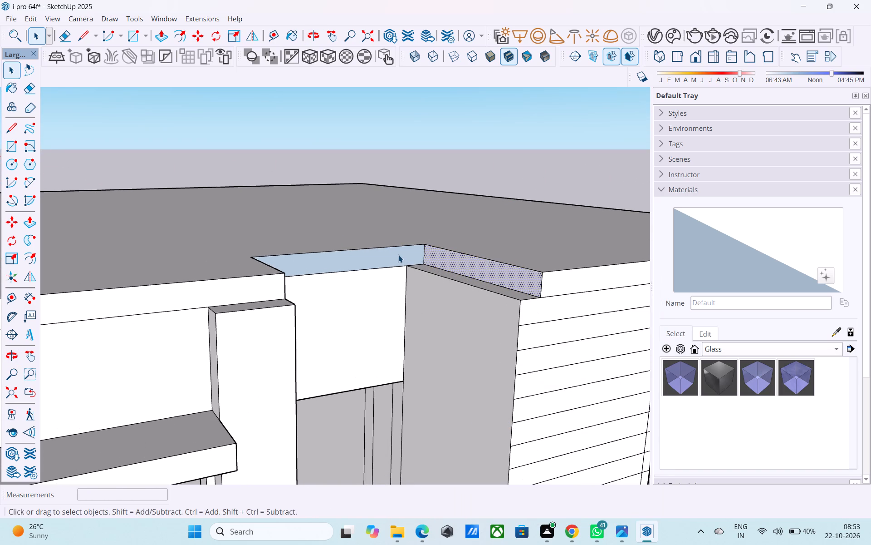
{"action": "middle_click_drag", "start_coordinate": [396, 253], "coordinate": [386, 249]}
{"action": "scroll", "coordinate": [499, 221], "scroll_direction": "down", "scroll_amount": 1}
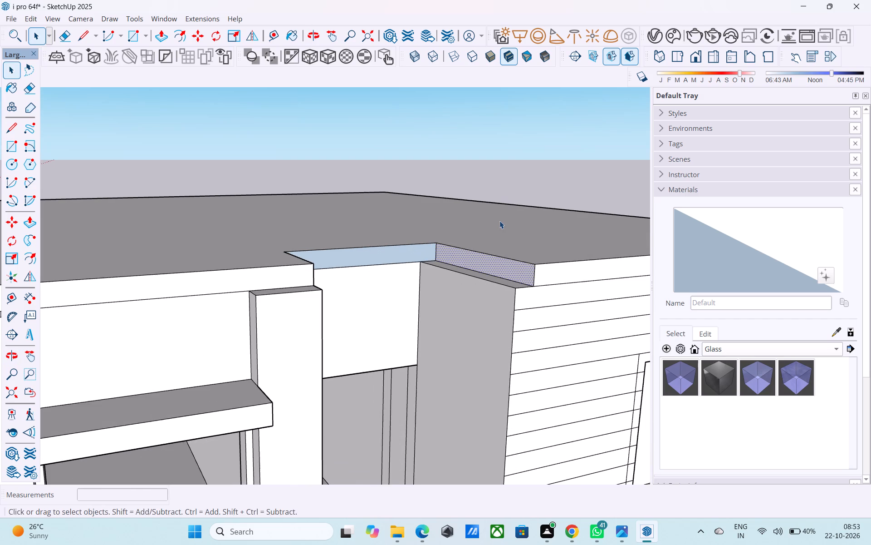
{"action": "middle_click_drag", "start_coordinate": [487, 228], "coordinate": [436, 238]}
{"action": "scroll", "coordinate": [251, 270], "scroll_direction": "up", "scroll_amount": 3}
{"action": "middle_click_drag", "start_coordinate": [294, 259], "coordinate": [199, 253]}
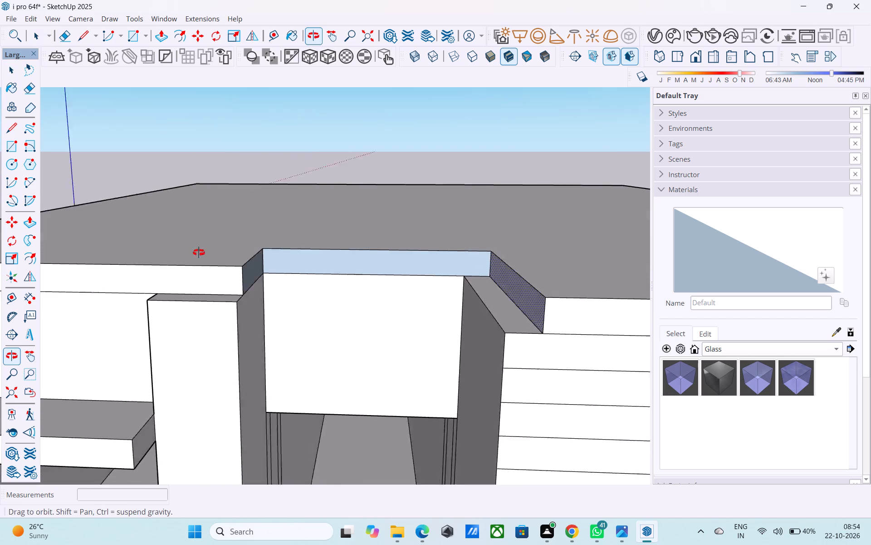
{"action": "middle_click_drag", "start_coordinate": [199, 253], "coordinate": [142, 255]}
{"action": "scroll", "coordinate": [242, 253], "scroll_direction": "up", "scroll_amount": 4}
{"action": "left_click", "coordinate": [315, 263]}
{"action": "right_click", "coordinate": [315, 263]}
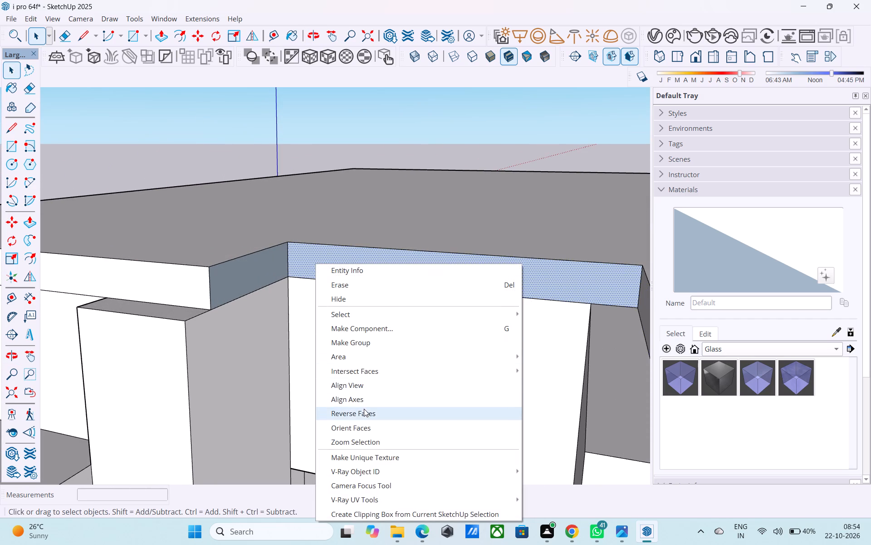
{"action": "left_click", "coordinate": [364, 409]}
{"action": "left_click", "coordinate": [250, 282]}
{"action": "right_click", "coordinate": [250, 282]}
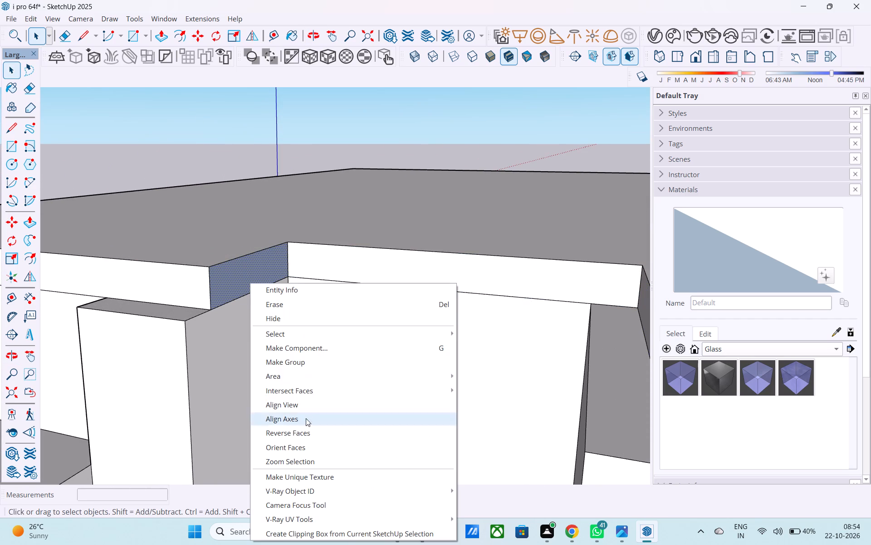
{"action": "left_click", "coordinate": [312, 436]}
Push/Pull the slab's front face above the window-ledge room 6" forward, flush with the fronts of the pillars.
{"action": "scroll", "coordinate": [284, 351], "scroll_direction": "down", "scroll_amount": 7}
{"action": "middle_click_drag", "start_coordinate": [282, 352], "coordinate": [352, 337]}
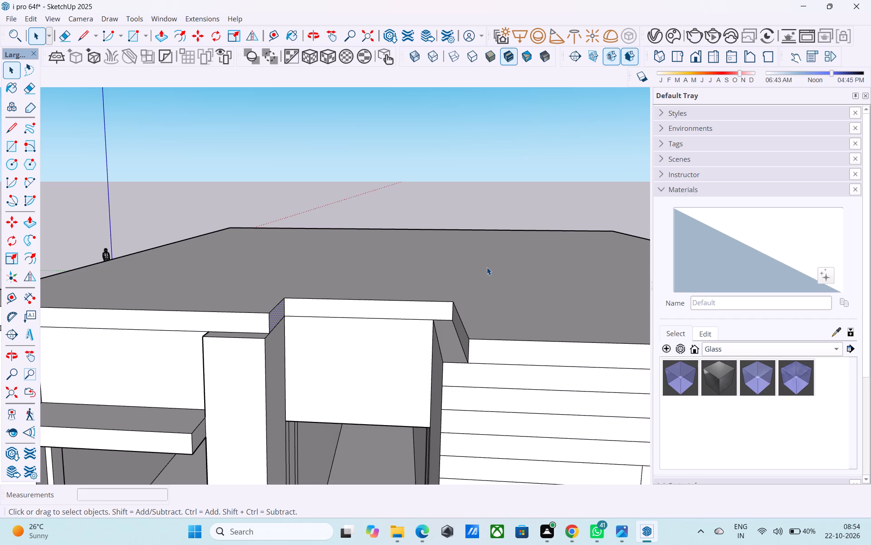
{"action": "scroll", "coordinate": [487, 267], "scroll_direction": "down", "scroll_amount": 6}
{"action": "middle_click_drag", "start_coordinate": [471, 273], "coordinate": [363, 277]}
{"action": "middle_click_drag", "start_coordinate": [249, 305], "coordinate": [311, 329]}
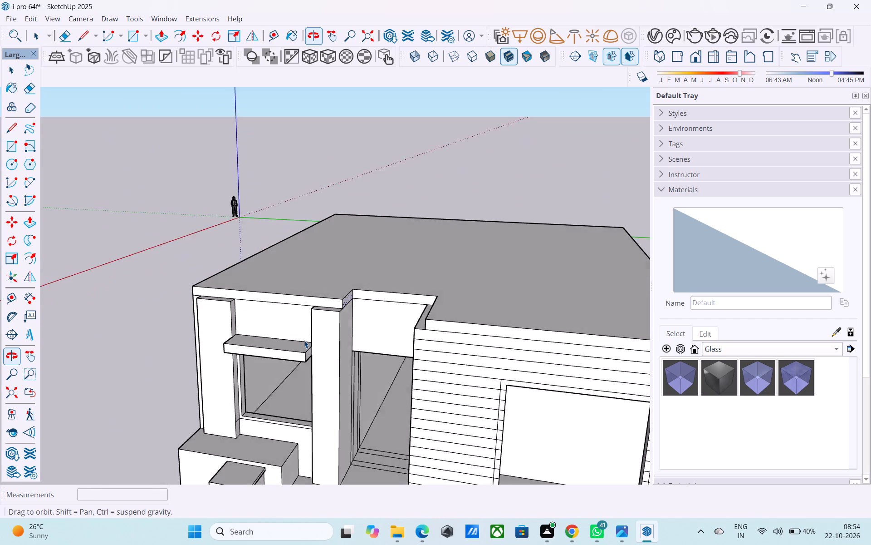
{"action": "scroll", "coordinate": [252, 315], "scroll_direction": "up", "scroll_amount": 6}
{"action": "scroll", "coordinate": [216, 275], "scroll_direction": "down", "scroll_amount": 2}
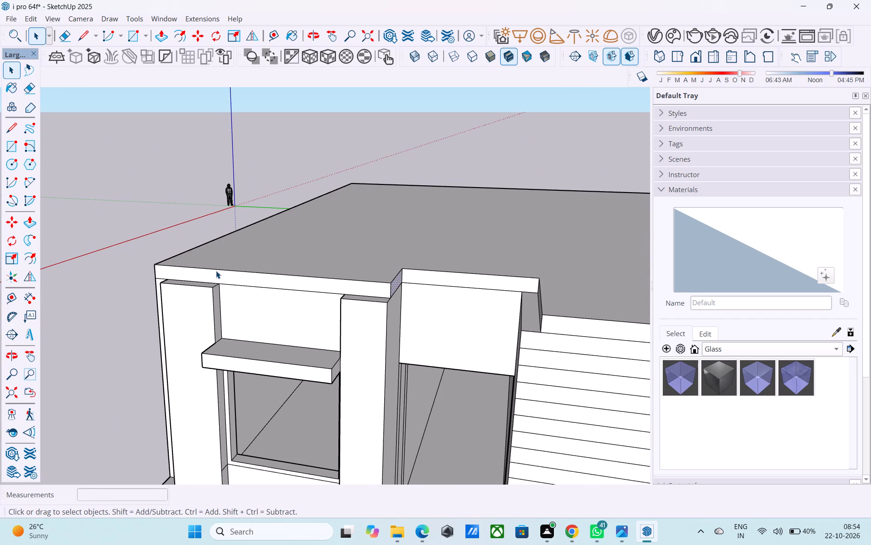
{"action": "middle_click_drag", "start_coordinate": [216, 270], "coordinate": [263, 261]}
{"action": "scroll", "coordinate": [263, 261], "scroll_direction": "down", "scroll_amount": 3}
{"action": "middle_click_drag", "start_coordinate": [264, 261], "coordinate": [382, 253]}
{"action": "scroll", "coordinate": [305, 278], "scroll_direction": "up", "scroll_amount": 4}
{"action": "left_click", "coordinate": [304, 278]}
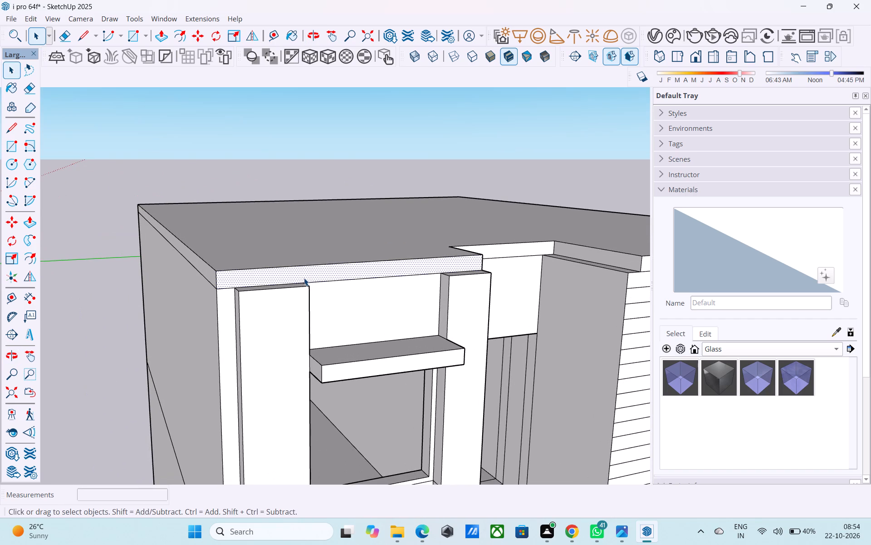
{"action": "key", "text": "p"}
{"action": "left_click", "coordinate": [304, 278]}
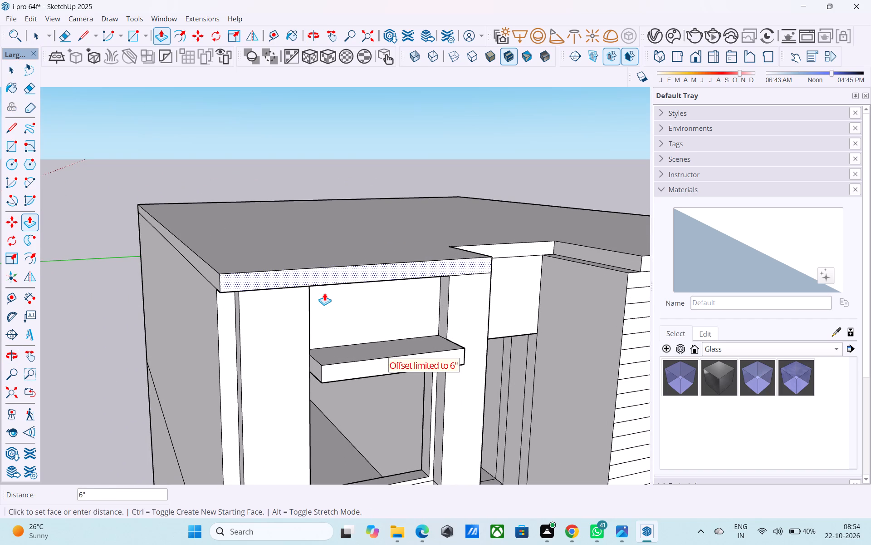
{"action": "left_click", "coordinate": [324, 293]}
Push/Pull the same slab front a further 2' forward, in line with the front edge of the block below the window.
{"action": "left_click", "coordinate": [320, 282]}
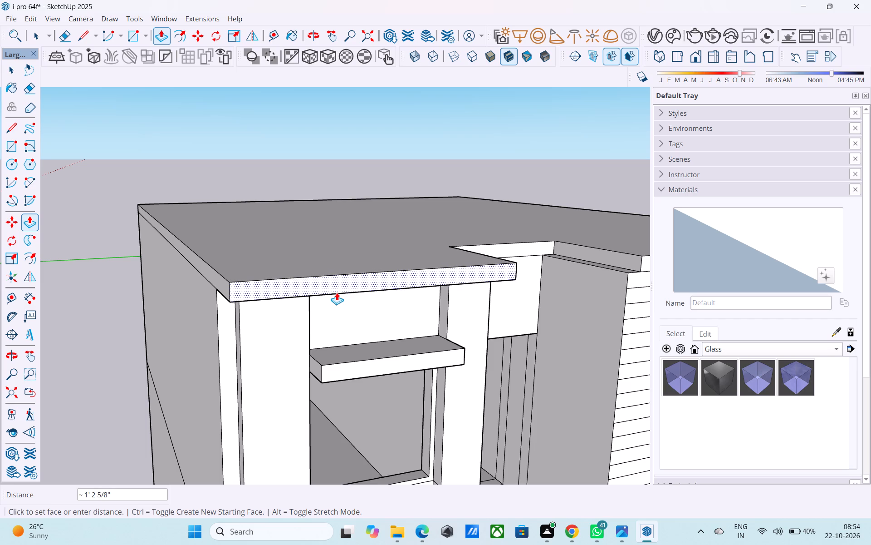
{"action": "scroll", "coordinate": [337, 292], "scroll_direction": "down", "scroll_amount": 12}
{"action": "scroll", "coordinate": [333, 370], "scroll_direction": "up", "scroll_amount": 6}
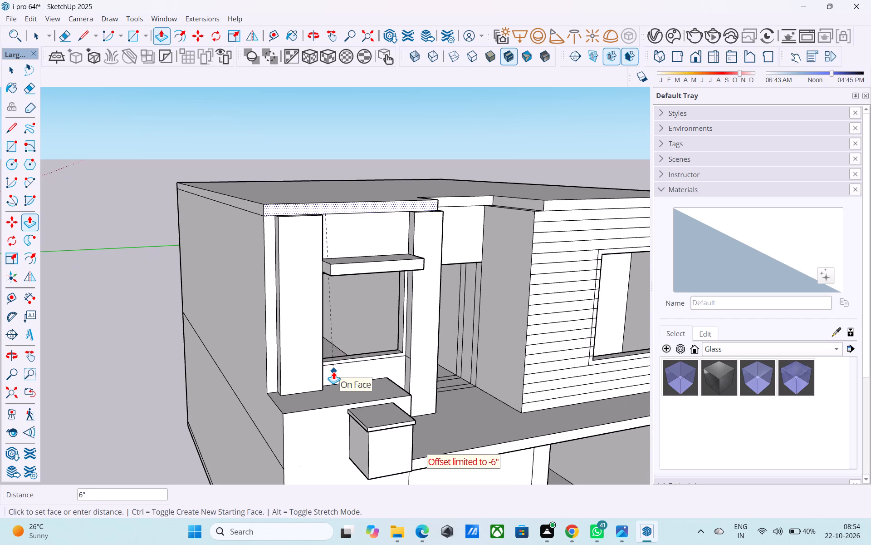
{"action": "scroll", "coordinate": [333, 372], "scroll_direction": "down", "scroll_amount": 1}
{"action": "middle_click_drag", "start_coordinate": [333, 372], "coordinate": [350, 308]}
{"action": "scroll", "coordinate": [344, 357], "scroll_direction": "up", "scroll_amount": 3}
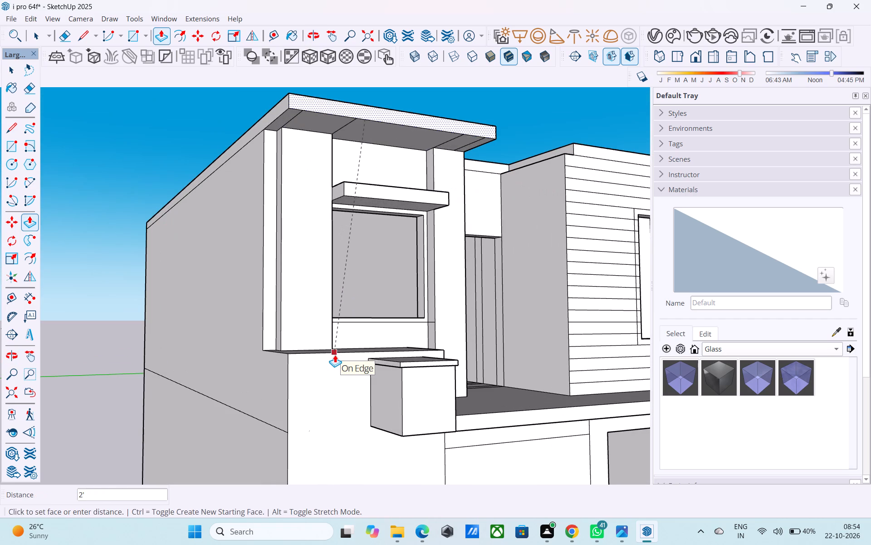
{"action": "left_click", "coordinate": [335, 355]}
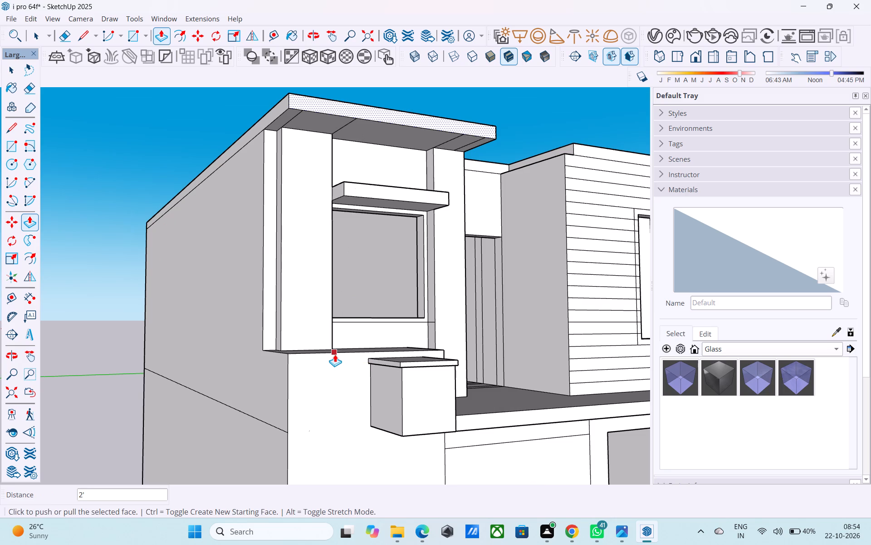
Push/Pull the extended slab's inner side face 4' 6" across the doorway recess to the grooved room.
{"action": "scroll", "coordinate": [335, 354], "scroll_direction": "down", "scroll_amount": 3}
{"action": "middle_click_drag", "start_coordinate": [335, 354], "coordinate": [20, 395]}
{"action": "middle_click_drag", "start_coordinate": [183, 329], "coordinate": [191, 387]}
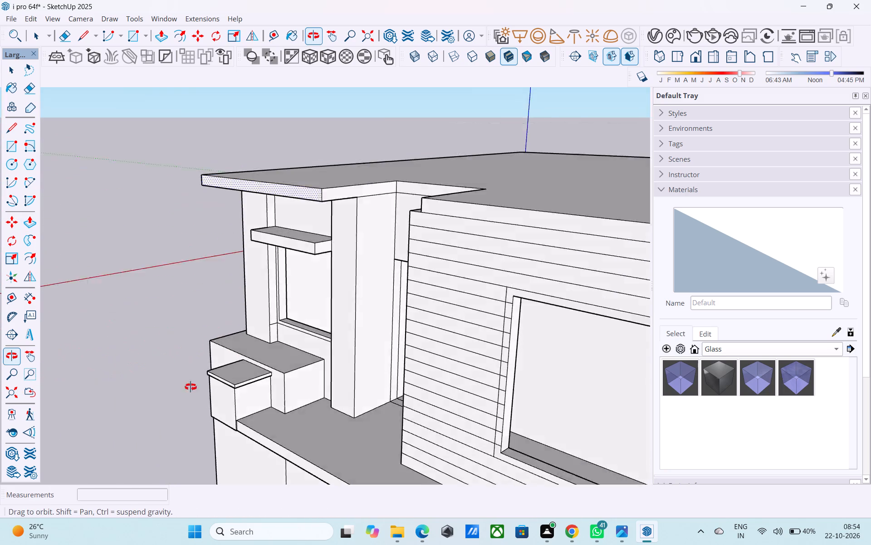
{"action": "middle_click_drag", "start_coordinate": [191, 387], "coordinate": [215, 441]}
{"action": "scroll", "coordinate": [328, 261], "scroll_direction": "up", "scroll_amount": 5}
{"action": "key", "text": "space"}
{"action": "left_click", "coordinate": [351, 201]}
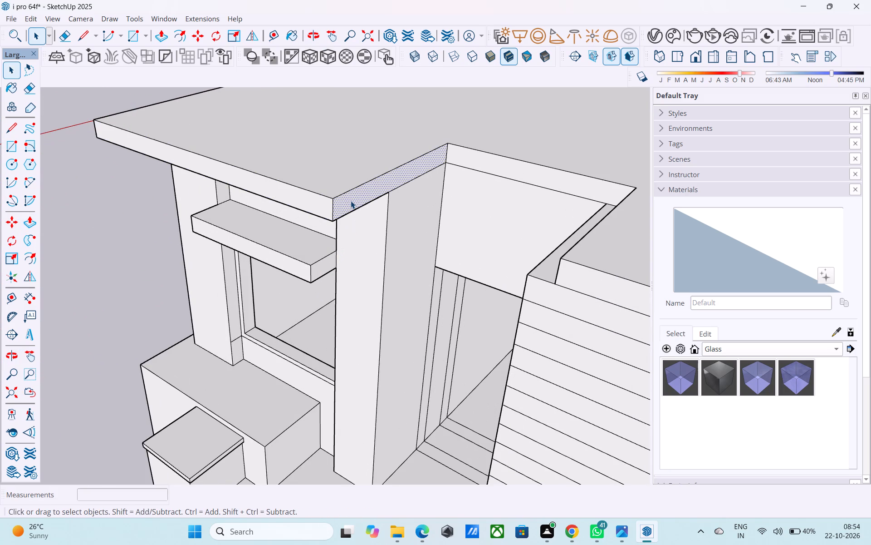
{"action": "key", "text": "p"}
{"action": "left_click", "coordinate": [351, 201]}
{"action": "middle_click_drag", "start_coordinate": [381, 210], "coordinate": [511, 222]}
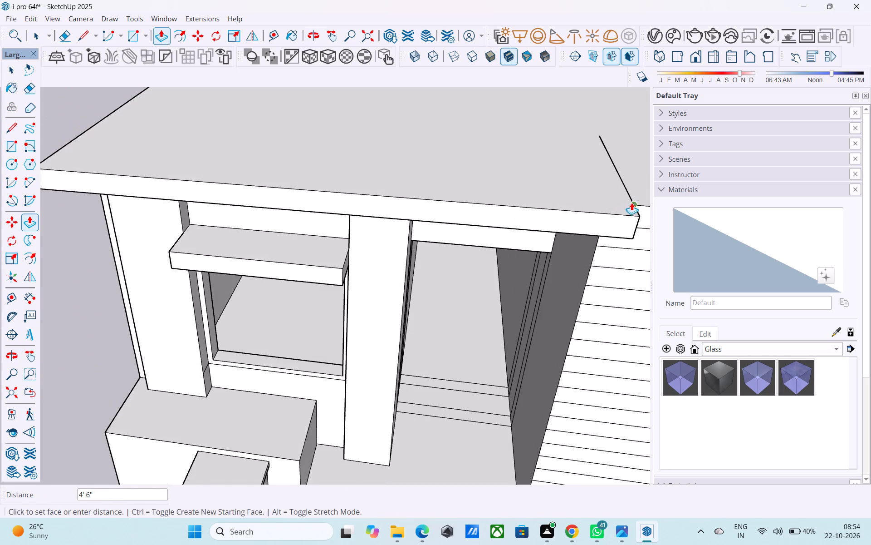
{"action": "left_click", "coordinate": [636, 203]}
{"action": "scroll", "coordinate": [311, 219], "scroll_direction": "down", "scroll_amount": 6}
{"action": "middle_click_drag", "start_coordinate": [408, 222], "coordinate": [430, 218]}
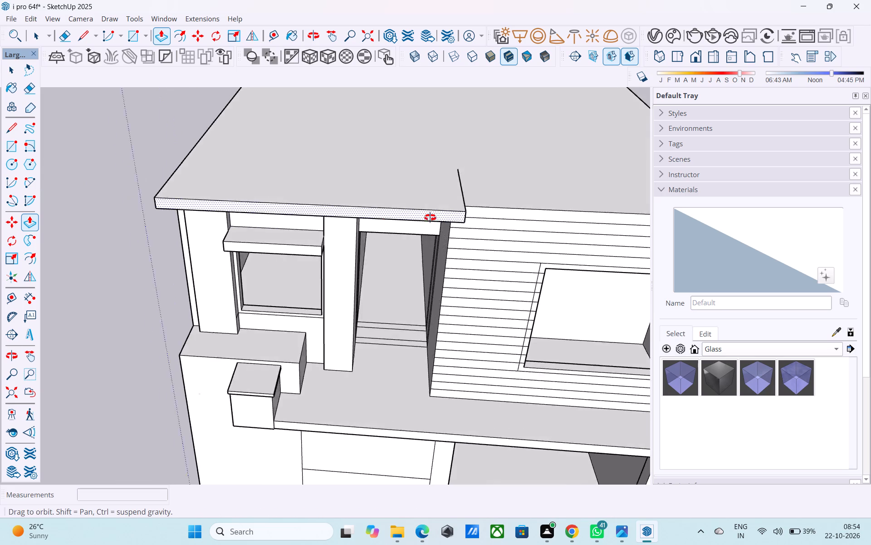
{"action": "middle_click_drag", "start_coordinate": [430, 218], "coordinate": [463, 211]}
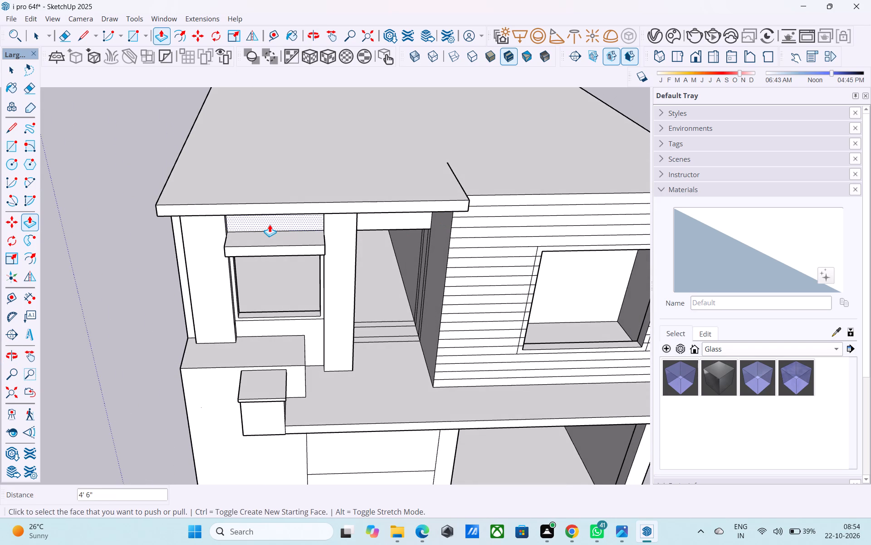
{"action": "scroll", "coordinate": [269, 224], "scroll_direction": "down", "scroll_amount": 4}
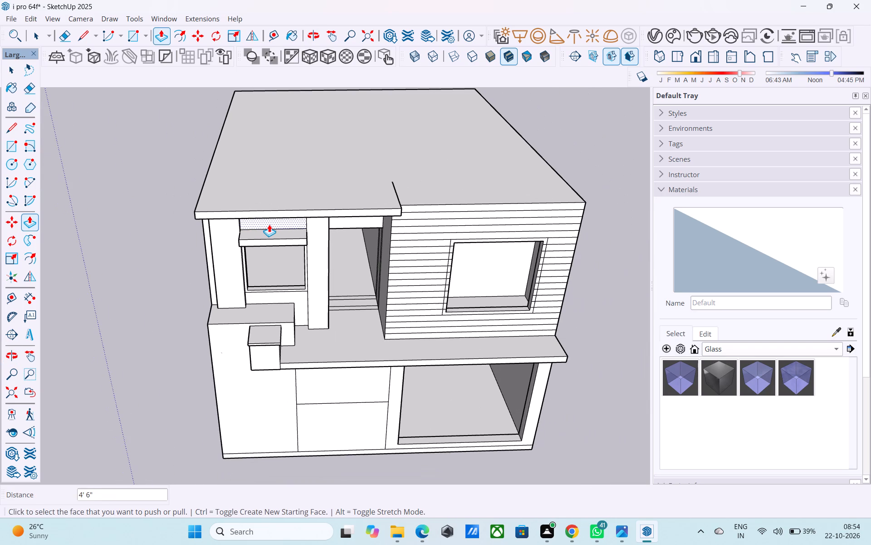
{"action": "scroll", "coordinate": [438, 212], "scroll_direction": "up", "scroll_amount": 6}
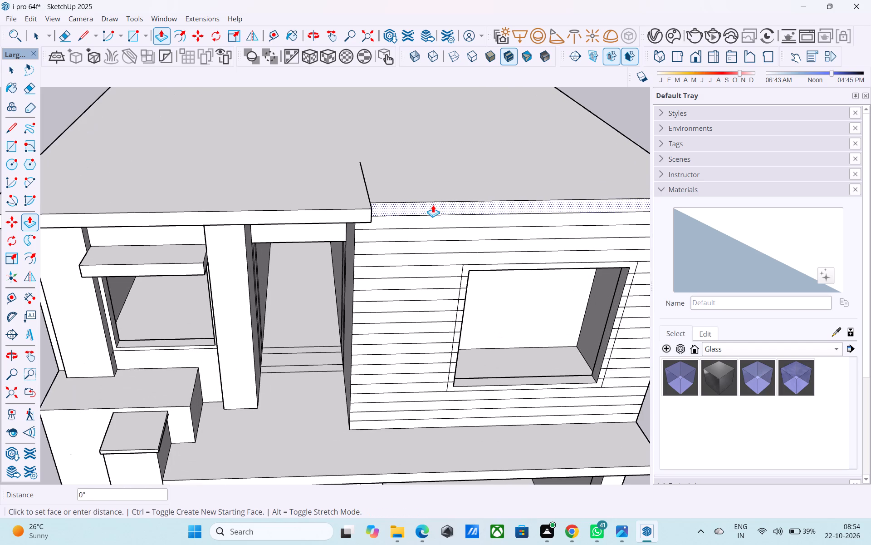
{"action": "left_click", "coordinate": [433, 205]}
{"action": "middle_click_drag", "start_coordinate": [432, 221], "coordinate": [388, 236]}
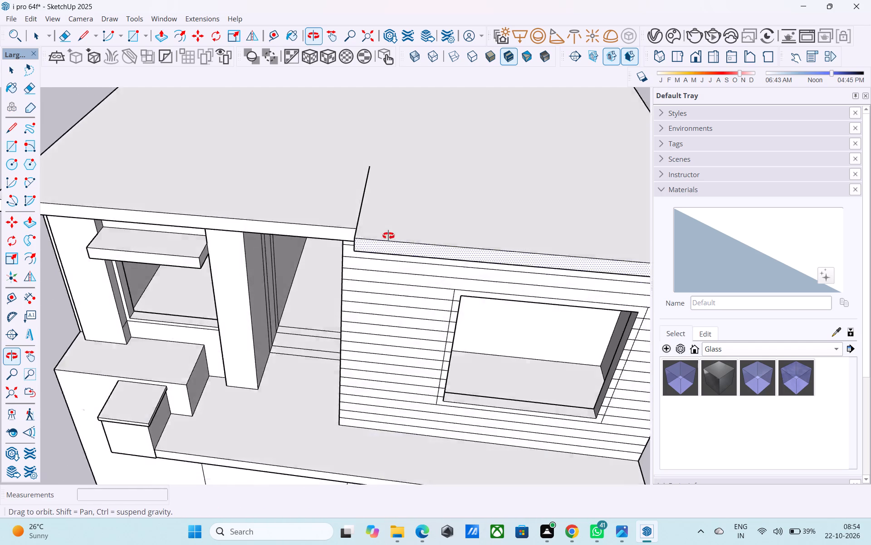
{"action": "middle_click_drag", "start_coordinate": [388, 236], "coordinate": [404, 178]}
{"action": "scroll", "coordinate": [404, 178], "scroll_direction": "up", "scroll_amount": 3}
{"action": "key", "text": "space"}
Close the open end of the roof slab beside the grooved room with a rectangle between its corners.
{"action": "middle_click_drag", "start_coordinate": [401, 178], "coordinate": [298, 191]}
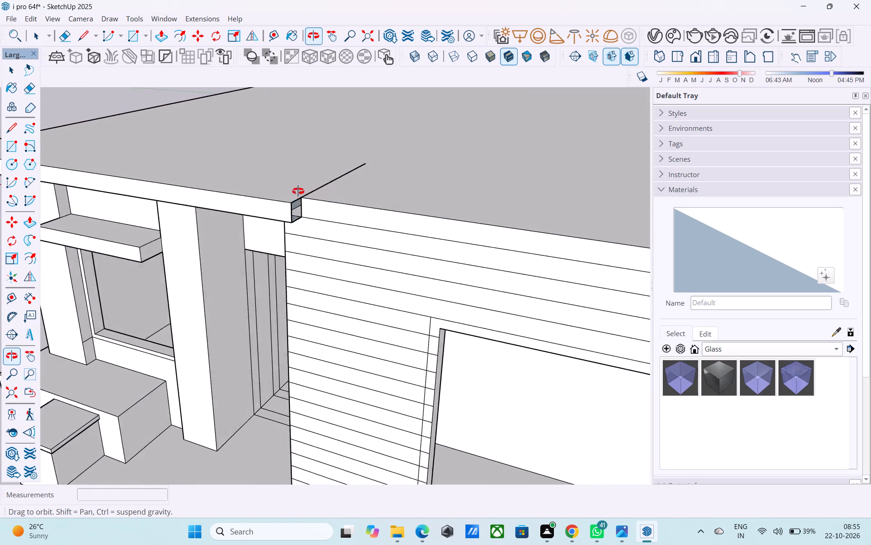
{"action": "middle_click_drag", "start_coordinate": [298, 191], "coordinate": [253, 190]}
{"action": "scroll", "coordinate": [261, 197], "scroll_direction": "up", "scroll_amount": 6}
{"action": "key", "text": "r"}
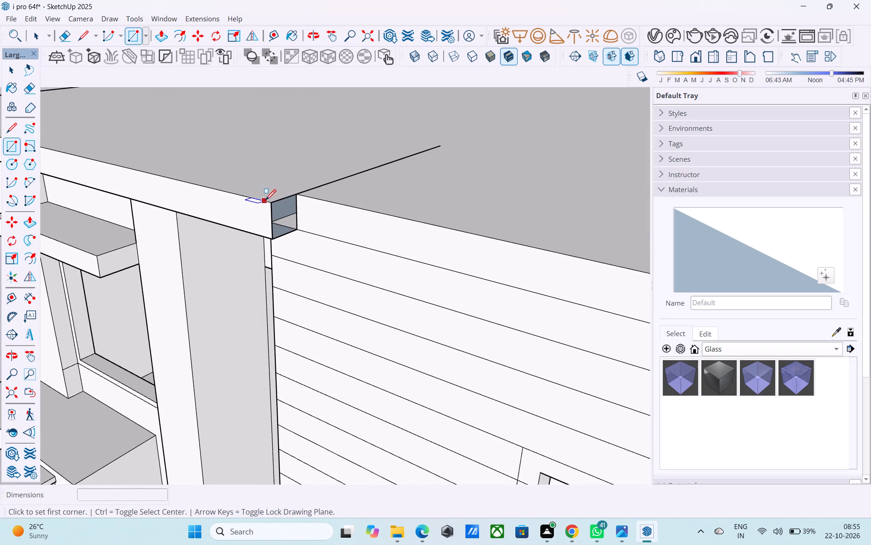
{"action": "left_click", "coordinate": [267, 203]}
{"action": "left_click", "coordinate": [298, 233]}
{"action": "key", "text": "space"}
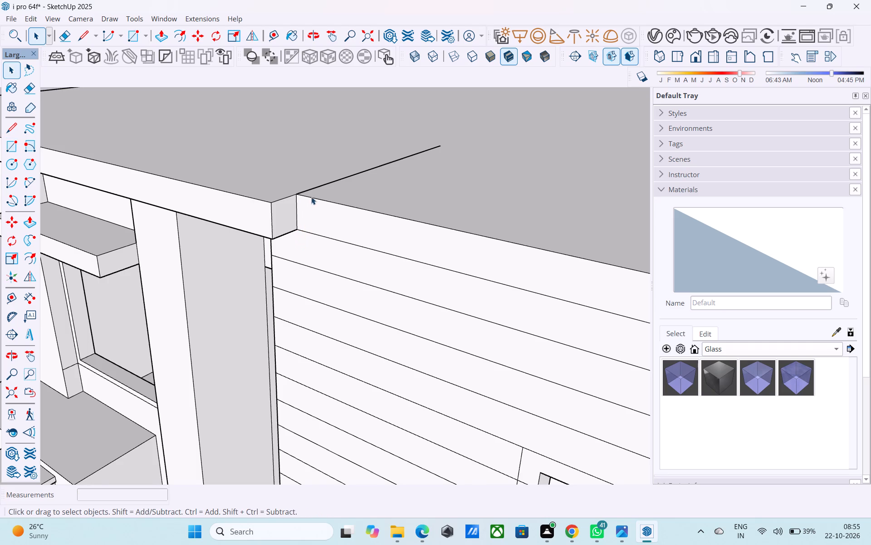
Erase the leftover edge on the roof slab's top surface at the corner of the grooved room.
{"action": "key", "text": "e"}
{"action": "left_click_drag", "start_coordinate": [330, 185], "coordinate": [323, 180]}
{"action": "middle_click_drag", "start_coordinate": [323, 181], "coordinate": [347, 198]}
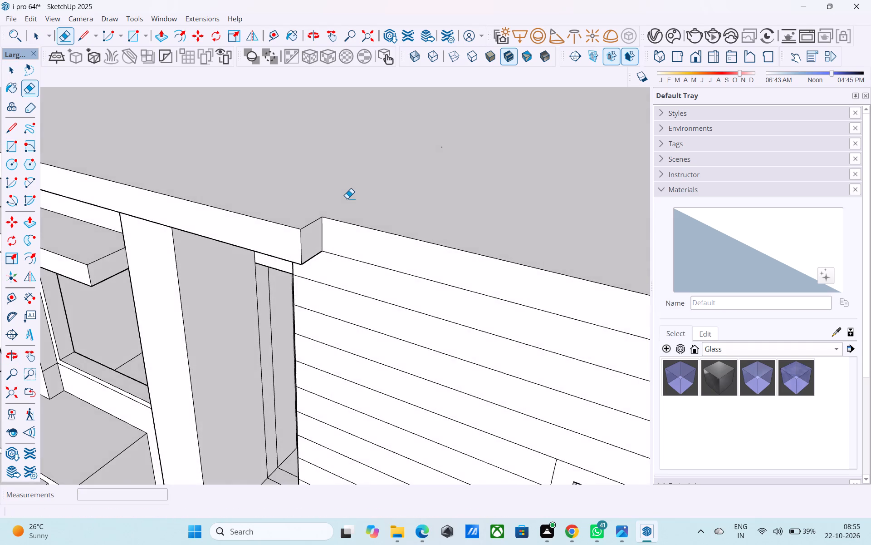
{"action": "scroll", "coordinate": [346, 198], "scroll_direction": "down", "scroll_amount": 3}
{"action": "key", "text": "space"}
Push/Pull the slab's front face above the grooved room 6" forward, flush with the slab front over the recess.
{"action": "scroll", "coordinate": [346, 199], "scroll_direction": "down", "scroll_amount": 4}
{"action": "middle_click_drag", "start_coordinate": [366, 256], "coordinate": [397, 210]}
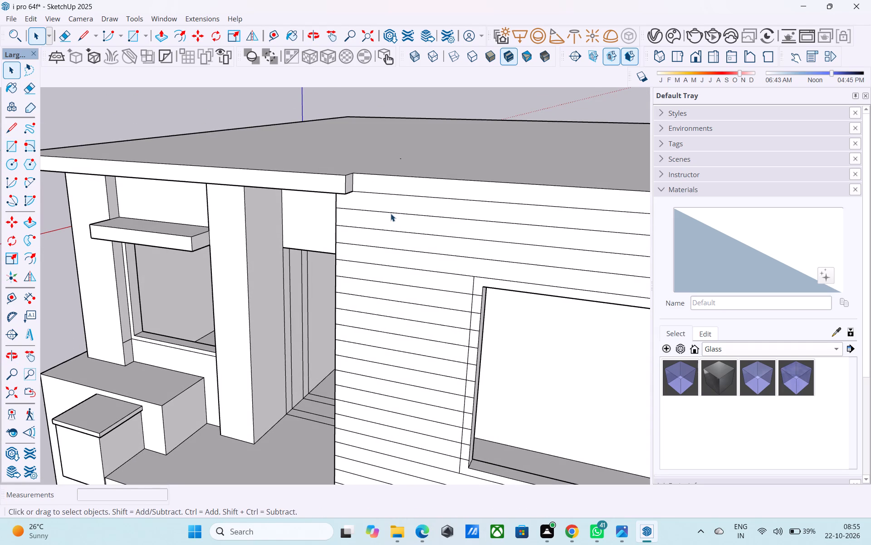
{"action": "scroll", "coordinate": [275, 258], "scroll_direction": "down", "scroll_amount": 3}
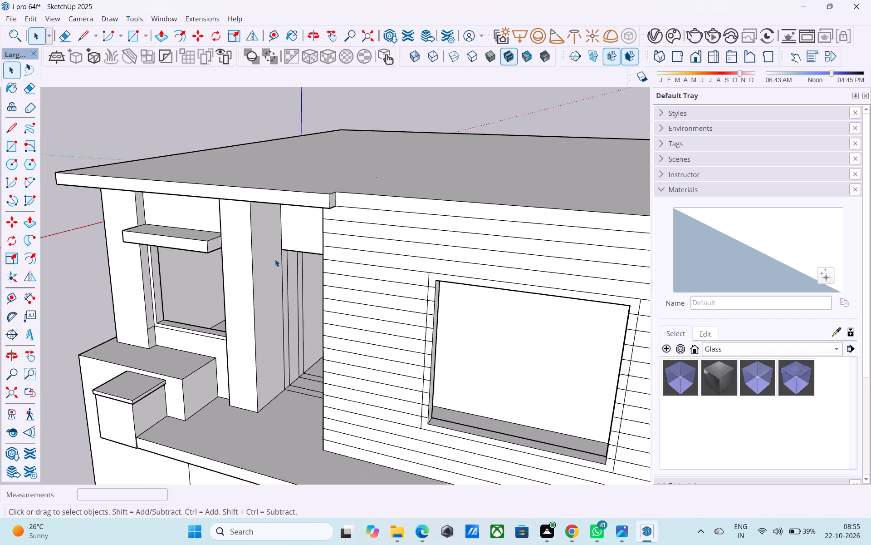
{"action": "scroll", "coordinate": [275, 259], "scroll_direction": "down", "scroll_amount": 2}
{"action": "scroll", "coordinate": [379, 240], "scroll_direction": "up", "scroll_amount": 6}
{"action": "left_click", "coordinate": [381, 213]}
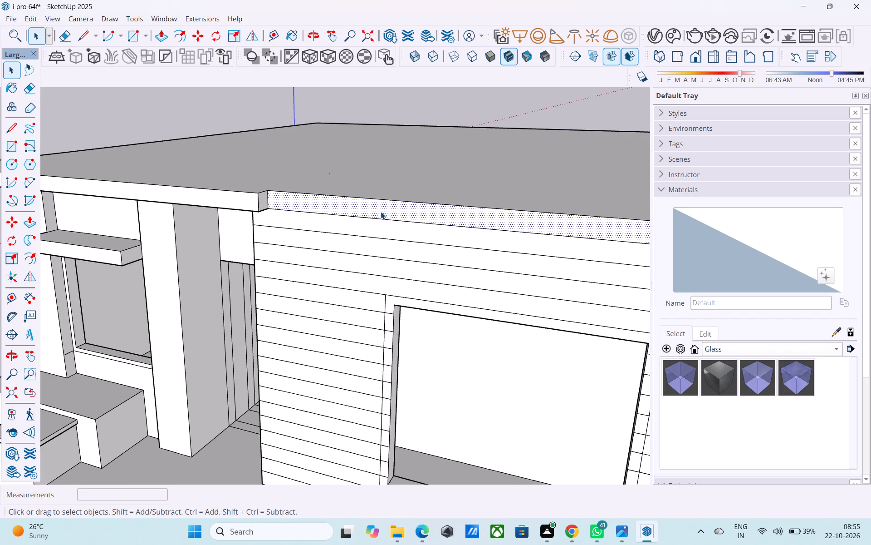
{"action": "key", "text": "p"}
{"action": "left_click", "coordinate": [381, 212]}
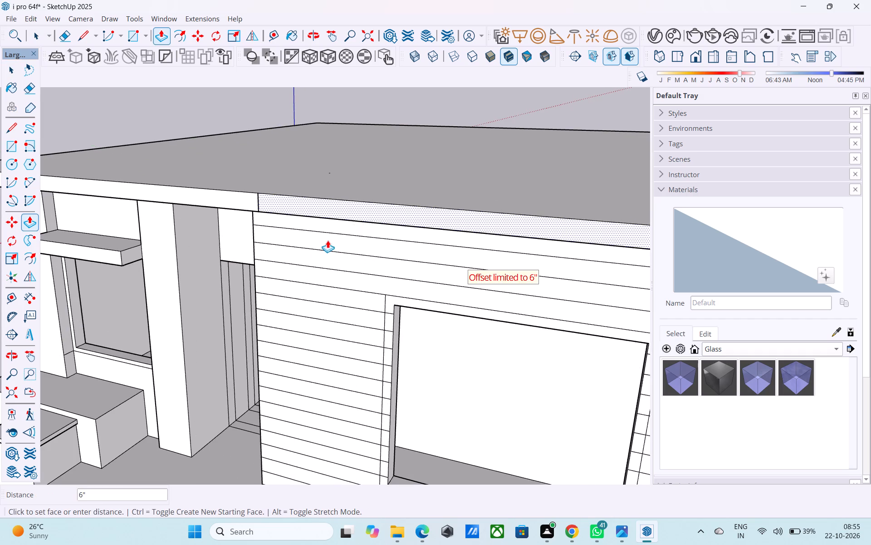
{"action": "left_click", "coordinate": [328, 240]}
Push/Pull the same slab front above the grooved room a further 2' forward.
{"action": "left_click", "coordinate": [338, 203]}
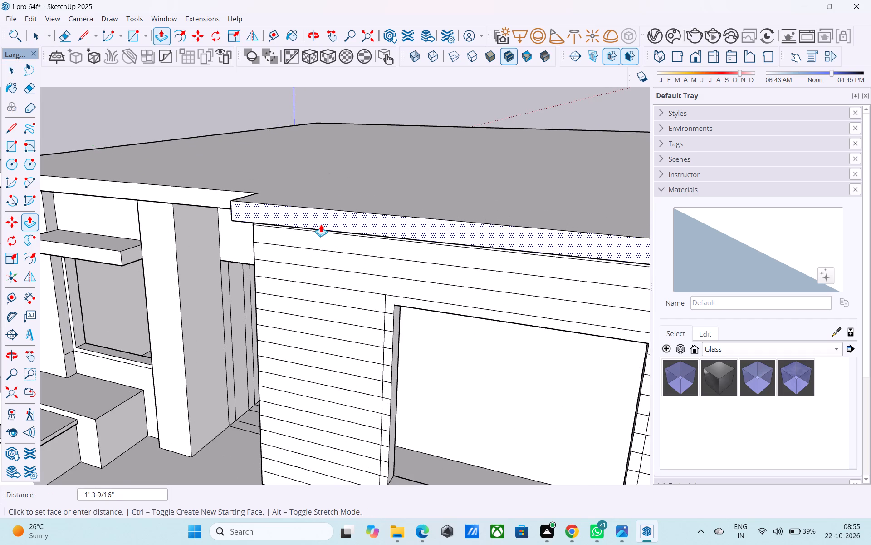
{"action": "type", "text": "2'"}
{"action": "key", "text": "Return"}
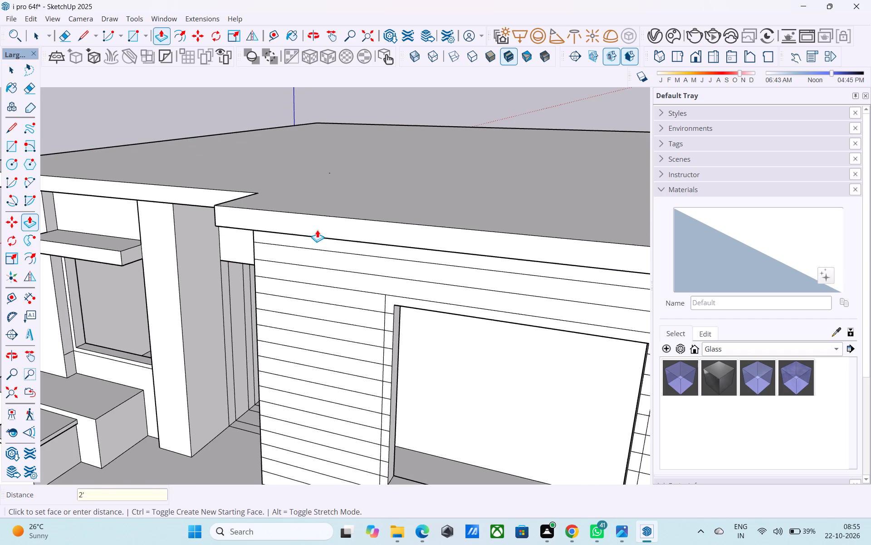
Push/Pull the slab's front face above the grooved room forward by another 2'.
{"action": "scroll", "coordinate": [316, 233], "scroll_direction": "down", "scroll_amount": 5}
{"action": "middle_click_drag", "start_coordinate": [296, 260], "coordinate": [455, 269]}
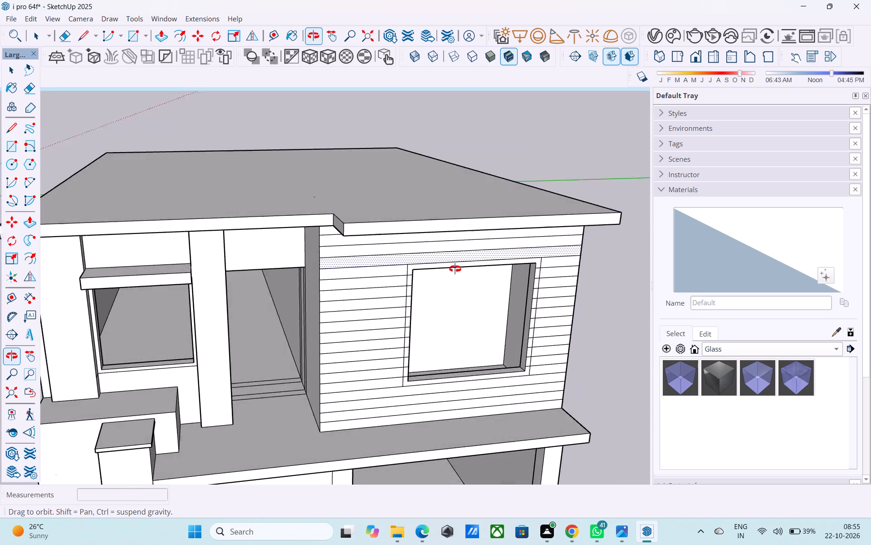
{"action": "middle_click_drag", "start_coordinate": [455, 269], "coordinate": [412, 305]}
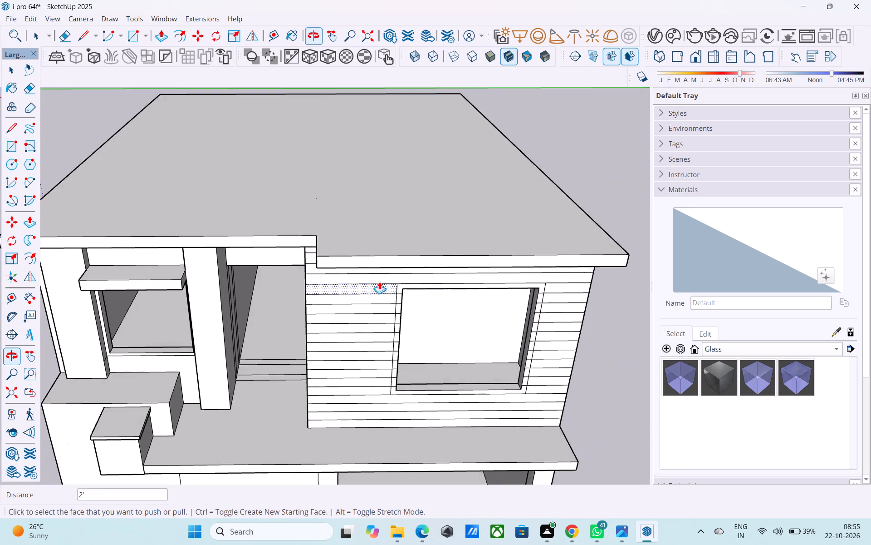
{"action": "scroll", "coordinate": [357, 263], "scroll_direction": "up", "scroll_amount": 4}
{"action": "left_click", "coordinate": [356, 262]}
{"action": "type", "text": "2'"}
{"action": "key", "text": "Return"}
{"action": "key", "text": "space"}
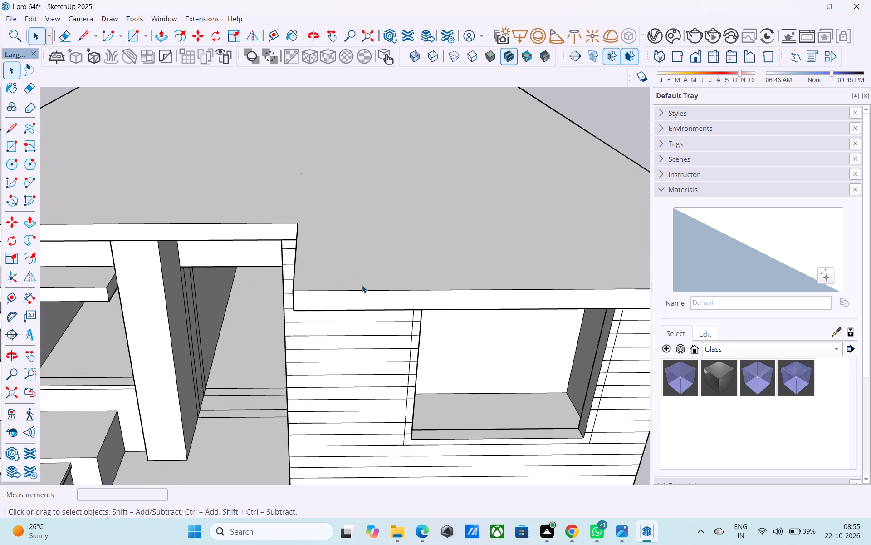
Examine the roof overhang above the grooved room from below, from the front and from the side.
{"action": "scroll", "coordinate": [362, 285], "scroll_direction": "down", "scroll_amount": 7}
{"action": "middle_click_drag", "start_coordinate": [348, 310], "coordinate": [385, 144]}
{"action": "scroll", "coordinate": [369, 258], "scroll_direction": "down", "scroll_amount": 2}
{"action": "middle_click_drag", "start_coordinate": [322, 218], "coordinate": [297, 177]}
{"action": "scroll", "coordinate": [297, 176], "scroll_direction": "up", "scroll_amount": 2}
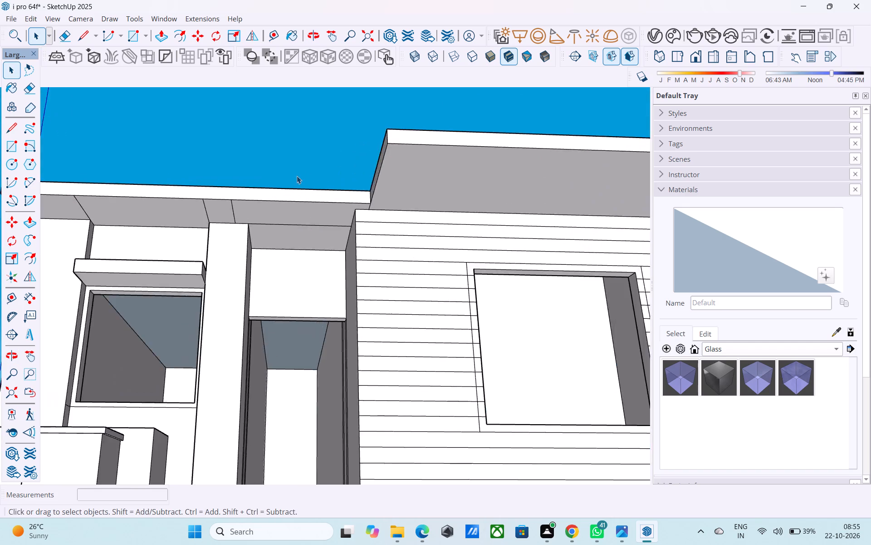
{"action": "scroll", "coordinate": [297, 176], "scroll_direction": "up", "scroll_amount": 1}
{"action": "scroll", "coordinate": [297, 176], "scroll_direction": "down", "scroll_amount": 3}
{"action": "middle_click_drag", "start_coordinate": [313, 191], "coordinate": [220, 298]}
{"action": "left_click_drag", "start_coordinate": [312, 202], "coordinate": [260, 309]}
{"action": "scroll", "coordinate": [374, 209], "scroll_direction": "down", "scroll_amount": 5}
{"action": "middle_click_drag", "start_coordinate": [376, 216], "coordinate": [292, 342]}
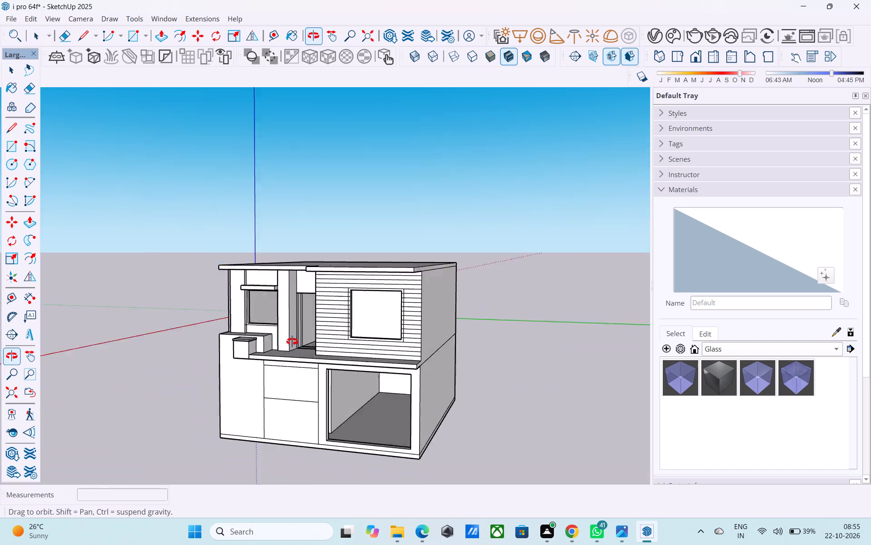
{"action": "middle_click_drag", "start_coordinate": [292, 342], "coordinate": [155, 401]}
{"action": "middle_click_drag", "start_coordinate": [306, 359], "coordinate": [322, 343]}
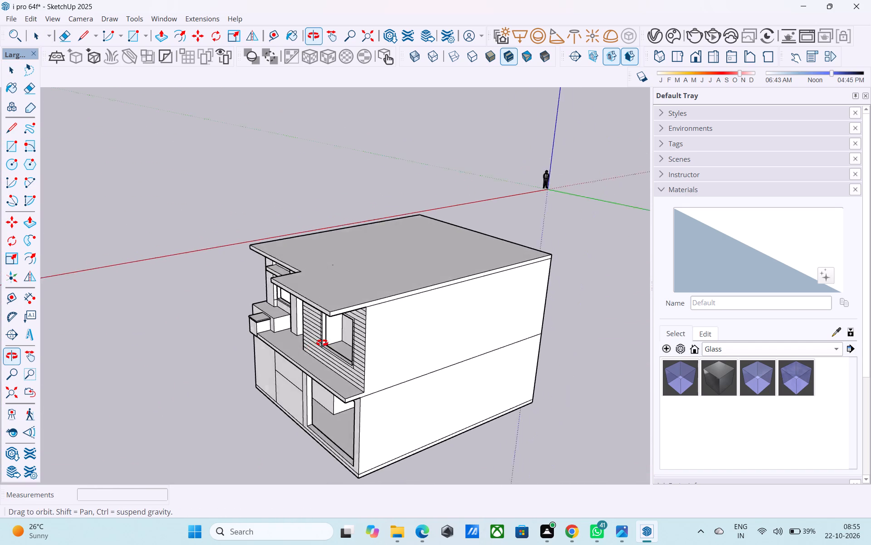
{"action": "middle_click_drag", "start_coordinate": [322, 343], "coordinate": [435, 298]}
Push/Pull the balcony floor slab's front face 2' forward beneath the roof overhang of the grooved room.
{"action": "scroll", "coordinate": [404, 350], "scroll_direction": "up", "scroll_amount": 9}
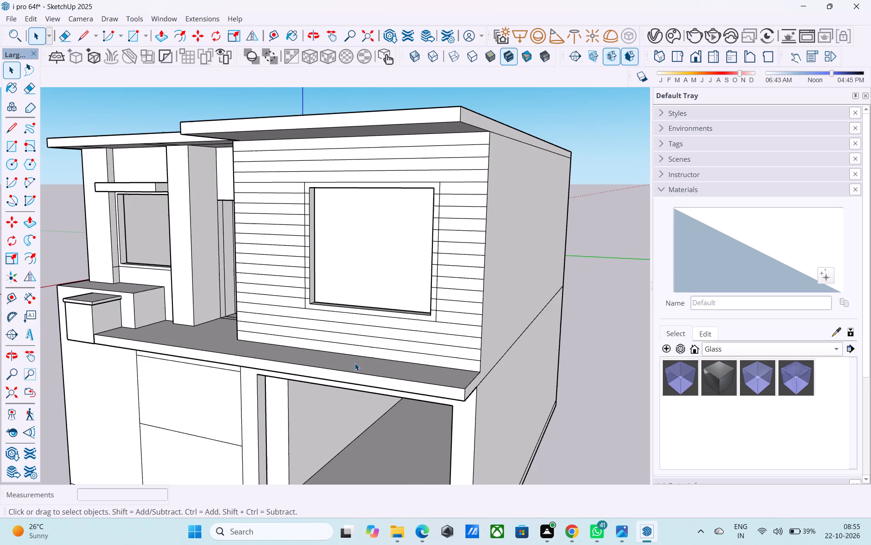
{"action": "left_click", "coordinate": [339, 377]}
{"action": "key", "text": "p"}
{"action": "left_click", "coordinate": [339, 377]}
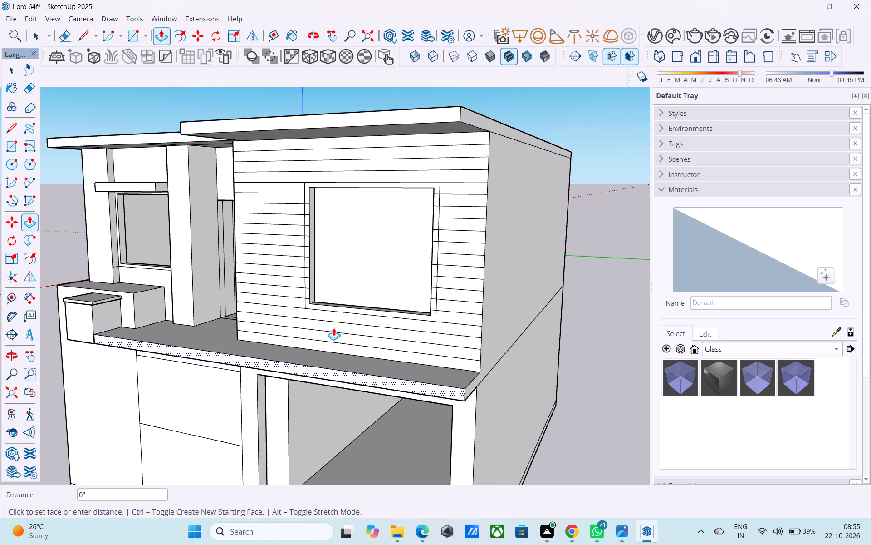
{"action": "middle_click_drag", "start_coordinate": [321, 111], "coordinate": [247, 182]}
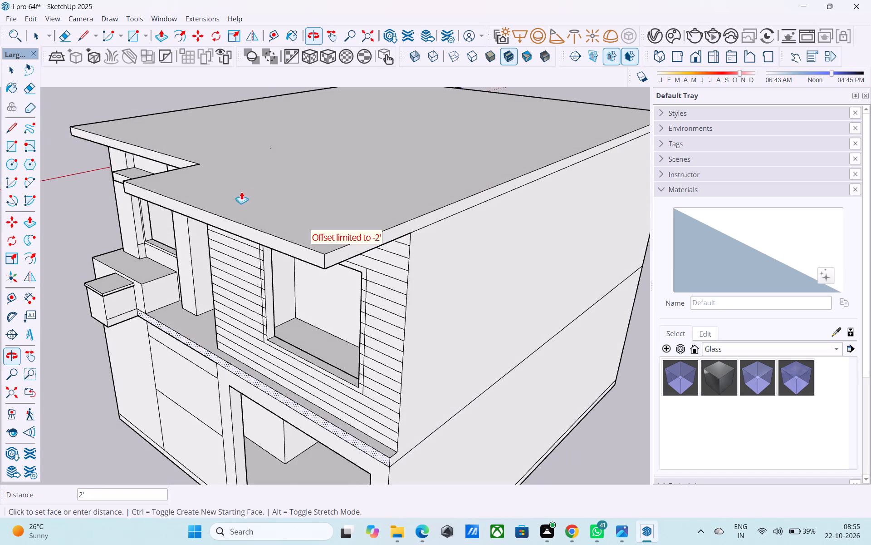
{"action": "left_click", "coordinate": [250, 232]}
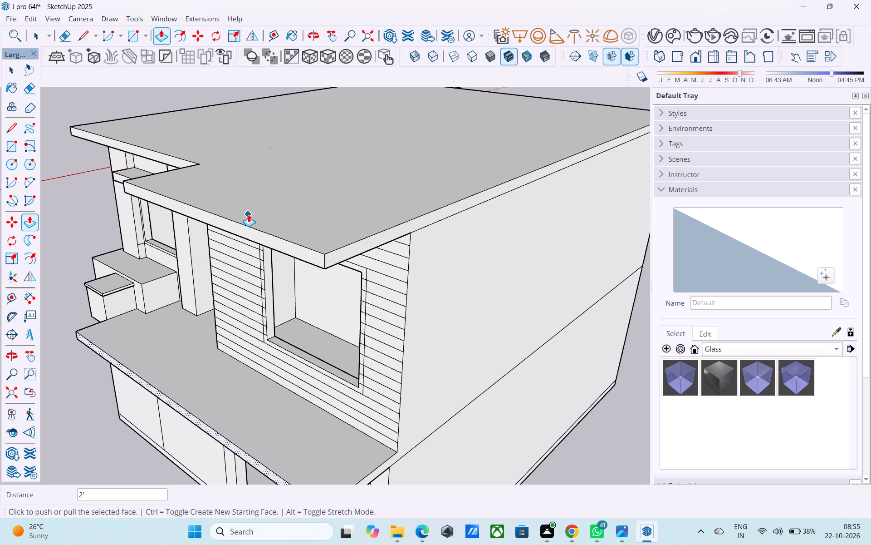
{"action": "scroll", "coordinate": [249, 214], "scroll_direction": "down", "scroll_amount": 2}
{"action": "middle_click_drag", "start_coordinate": [249, 215], "coordinate": [269, 198]}
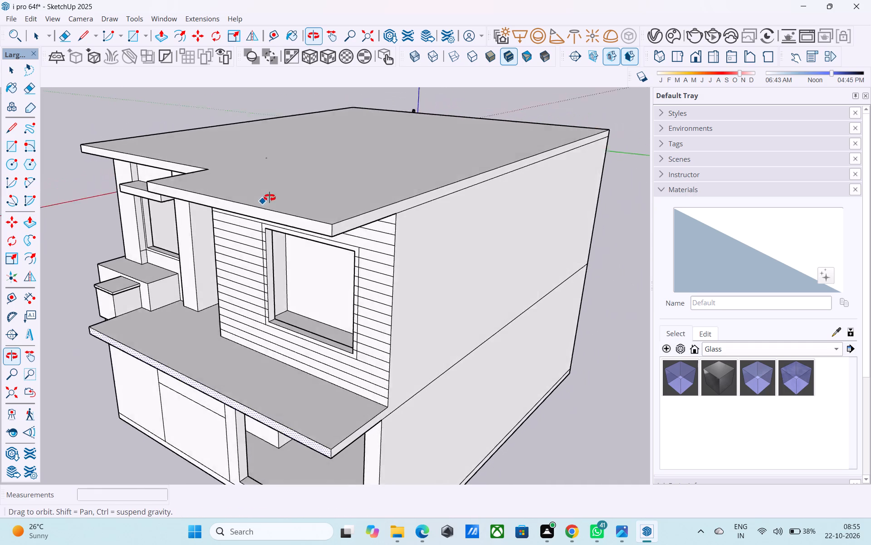
{"action": "middle_click_drag", "start_coordinate": [269, 198], "coordinate": [302, 176]}
{"action": "middle_click_drag", "start_coordinate": [248, 226], "coordinate": [303, 184]}
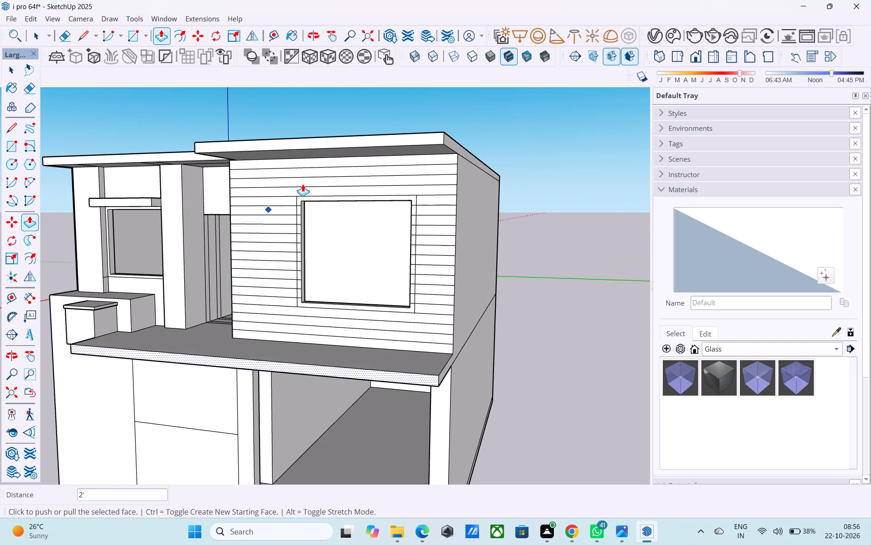
{"action": "key", "text": "space"}
Examine the house front, the roof overhang and the extended balcony slab from the front, both sides and above.
{"action": "scroll", "coordinate": [303, 184], "scroll_direction": "up", "scroll_amount": 1}
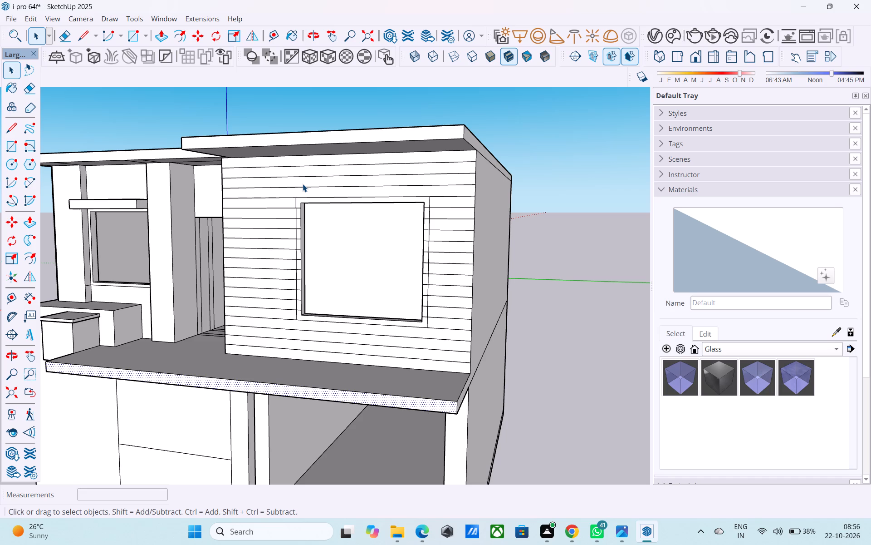
{"action": "scroll", "coordinate": [303, 184], "scroll_direction": "down", "scroll_amount": 4}
{"action": "middle_click_drag", "start_coordinate": [272, 234], "coordinate": [309, 178]}
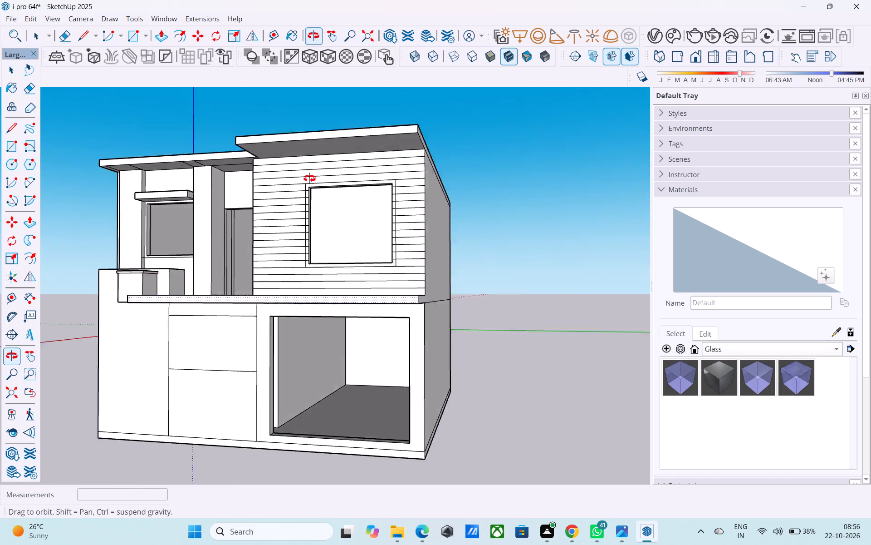
{"action": "middle_click_drag", "start_coordinate": [309, 178], "coordinate": [325, 156]}
{"action": "middle_click_drag", "start_coordinate": [261, 232], "coordinate": [264, 276]}
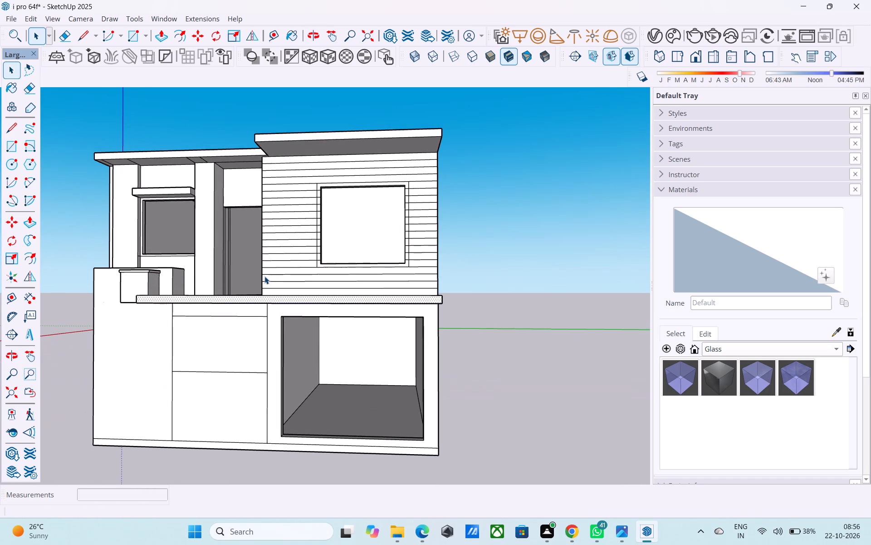
{"action": "middle_click_drag", "start_coordinate": [264, 276], "coordinate": [262, 253]}
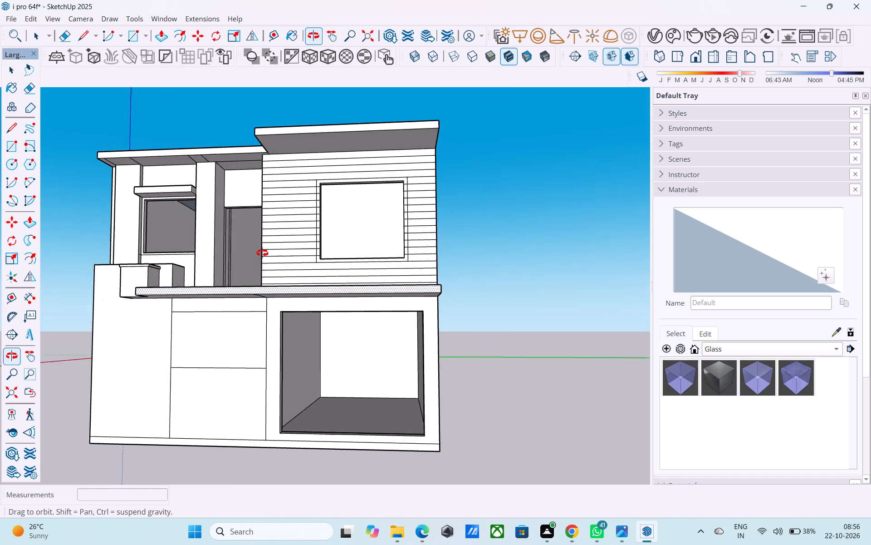
{"action": "middle_click_drag", "start_coordinate": [262, 253], "coordinate": [261, 249]}
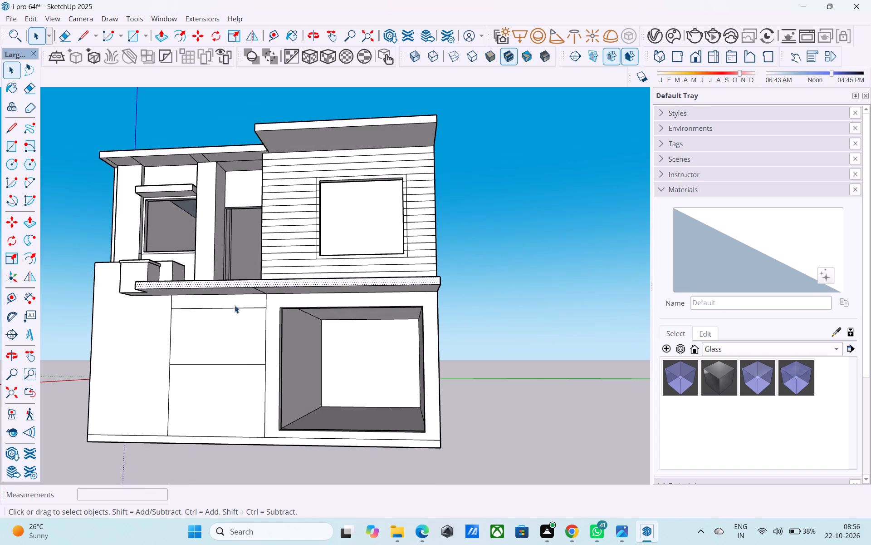
{"action": "middle_click_drag", "start_coordinate": [234, 313], "coordinate": [236, 324]}
{"action": "middle_click_drag", "start_coordinate": [306, 206], "coordinate": [298, 240]}
{"action": "scroll", "coordinate": [343, 223], "scroll_direction": "up", "scroll_amount": 5}
{"action": "left_click", "coordinate": [343, 221]}
{"action": "middle_click_drag", "start_coordinate": [341, 221], "coordinate": [214, 237]}
{"action": "scroll", "coordinate": [219, 238], "scroll_direction": "up", "scroll_amount": 1}
{"action": "middle_click_drag", "start_coordinate": [214, 237], "coordinate": [486, 239]}
{"action": "scroll", "coordinate": [485, 236], "scroll_direction": "down", "scroll_amount": 5}
{"action": "middle_click_drag", "start_coordinate": [478, 236], "coordinate": [468, 272]}
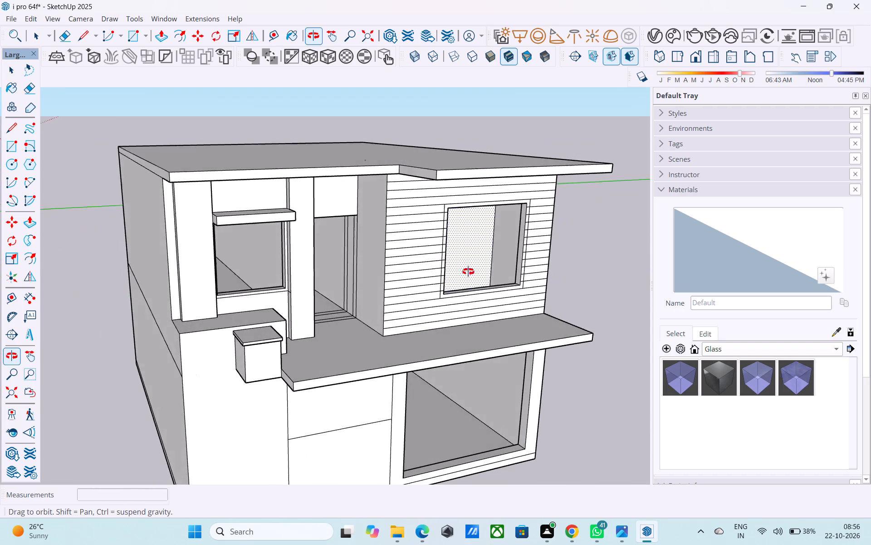
{"action": "middle_click_drag", "start_coordinate": [468, 272], "coordinate": [428, 295]}
{"action": "middle_click_drag", "start_coordinate": [340, 276], "coordinate": [176, 268]}
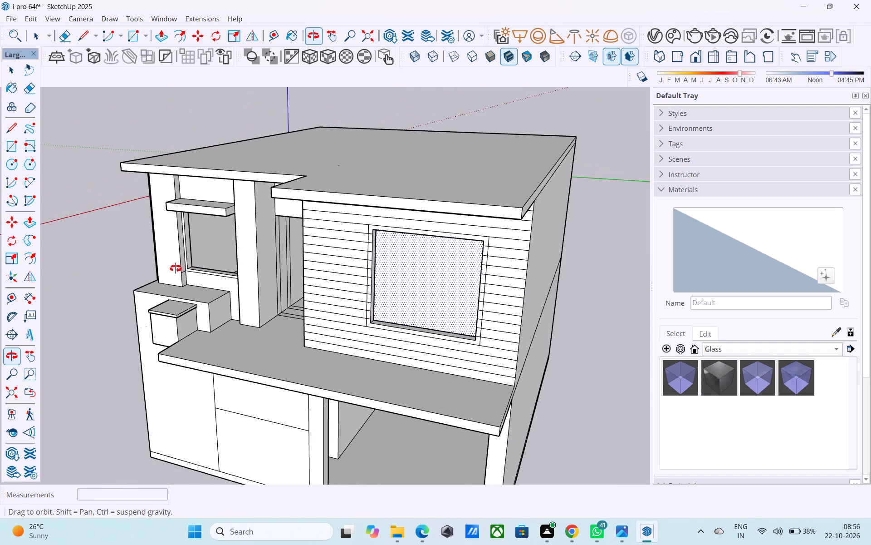
{"action": "middle_click_drag", "start_coordinate": [176, 268], "coordinate": [171, 261]}
{"action": "middle_click_drag", "start_coordinate": [171, 261], "coordinate": [169, 248]}
{"action": "scroll", "coordinate": [169, 248], "scroll_direction": "up", "scroll_amount": 1}
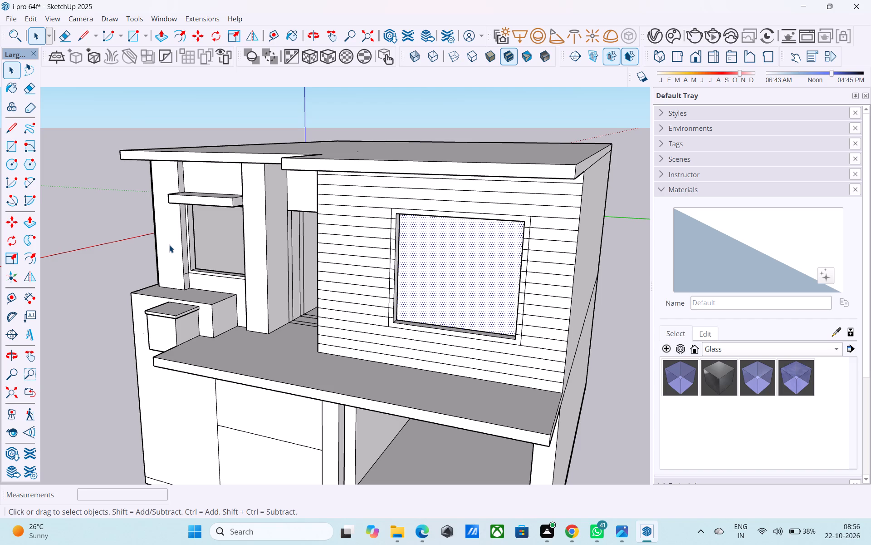
{"action": "scroll", "coordinate": [169, 245], "scroll_direction": "down", "scroll_amount": 4}
{"action": "middle_click_drag", "start_coordinate": [258, 275], "coordinate": [295, 270]}
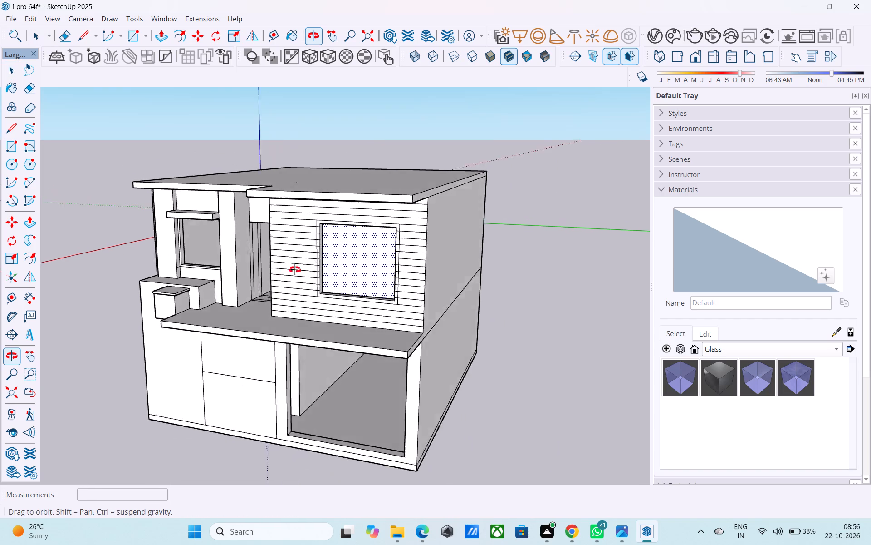
{"action": "middle_click_drag", "start_coordinate": [295, 270], "coordinate": [362, 264]}
{"action": "scroll", "coordinate": [302, 236], "scroll_direction": "down", "scroll_amount": 2}
{"action": "middle_click_drag", "start_coordinate": [453, 193], "coordinate": [556, 177]}
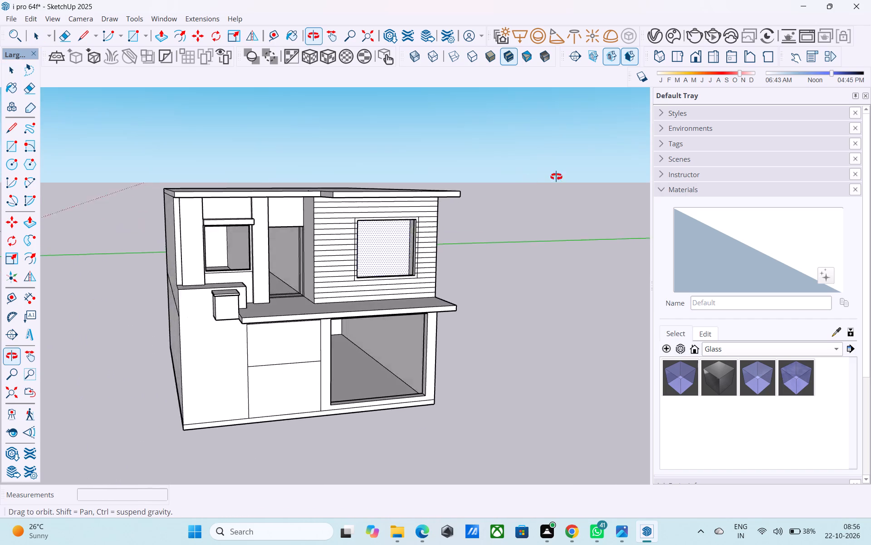
{"action": "middle_click_drag", "start_coordinate": [556, 177], "coordinate": [579, 171]}
{"action": "middle_click_drag", "start_coordinate": [439, 179], "coordinate": [421, 308]}
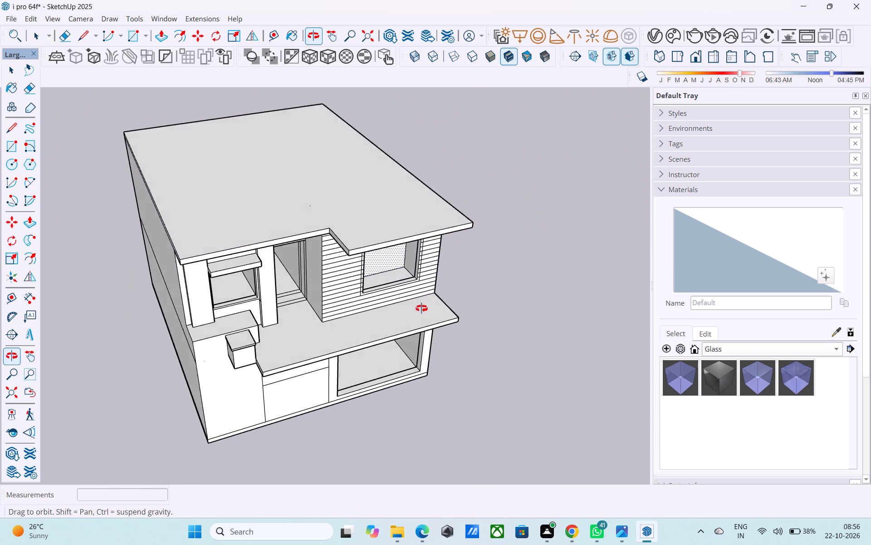
{"action": "middle_click_drag", "start_coordinate": [421, 308], "coordinate": [426, 329]}
{"action": "middle_click_drag", "start_coordinate": [382, 221], "coordinate": [401, 313]}
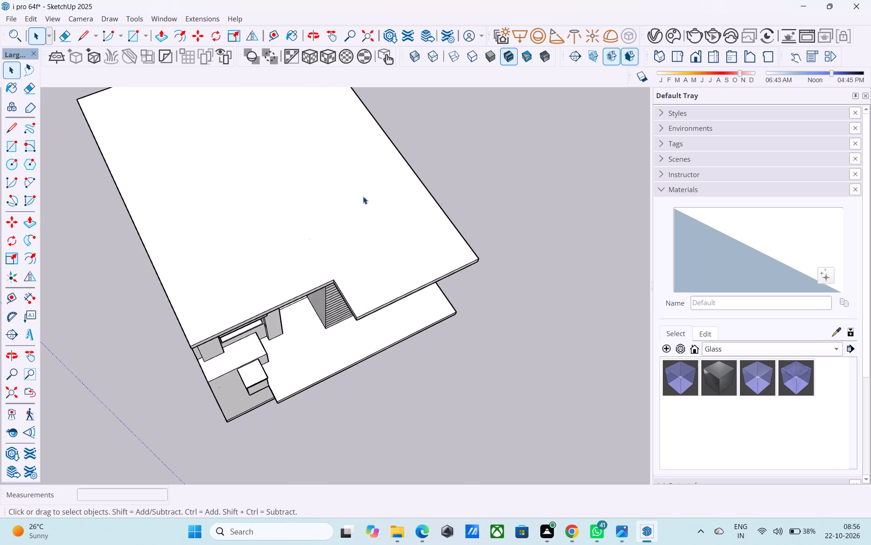
{"action": "scroll", "coordinate": [362, 194], "scroll_direction": "up", "scroll_amount": 3}
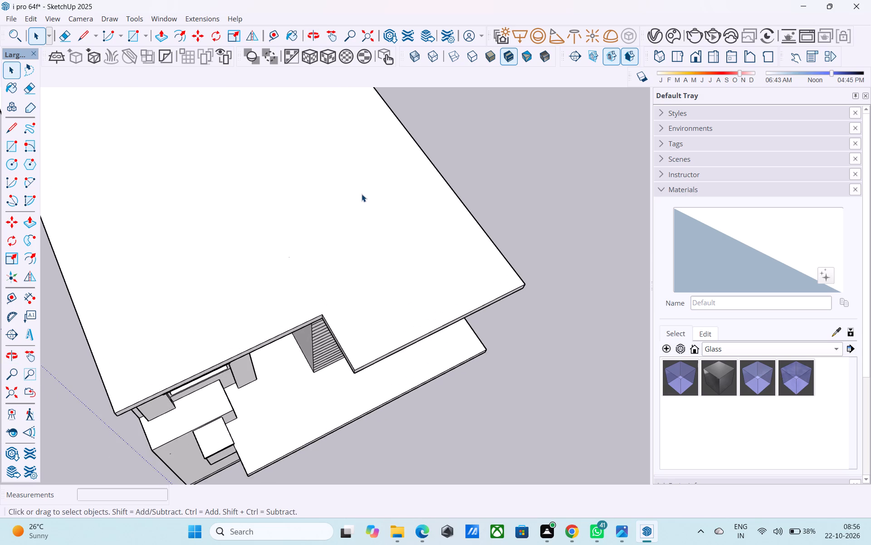
Draw a 6" vertical line through the roof slab from the corner column's top, continuing with a 6" line inward across the roof top.
{"action": "scroll", "coordinate": [362, 194], "scroll_direction": "down", "scroll_amount": 5}
{"action": "middle_click_drag", "start_coordinate": [356, 198], "coordinate": [444, 54]}
{"action": "middle_click_drag", "start_coordinate": [299, 226], "coordinate": [315, 144]}
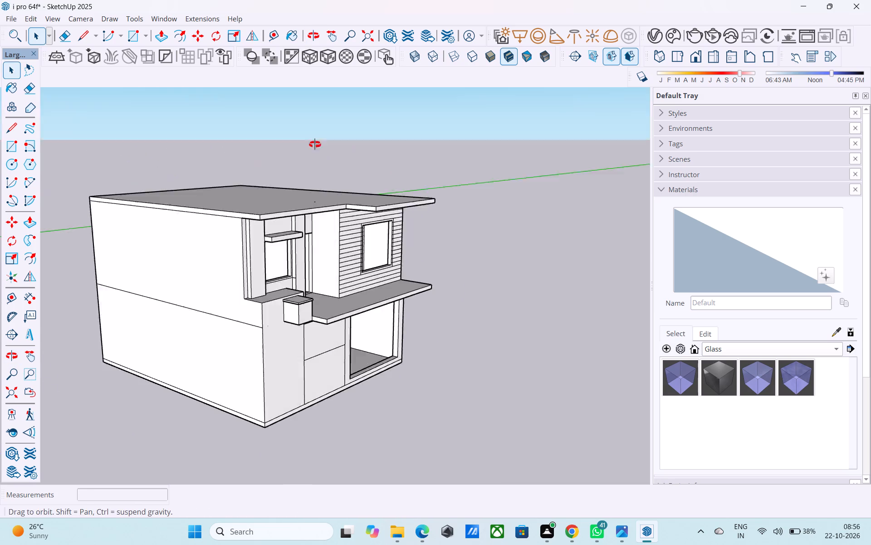
{"action": "middle_click_drag", "start_coordinate": [315, 144], "coordinate": [360, 71]}
{"action": "scroll", "coordinate": [258, 230], "scroll_direction": "up", "scroll_amount": 6}
{"action": "key", "text": "l"}
{"action": "scroll", "coordinate": [294, 164], "scroll_direction": "up", "scroll_amount": 4}
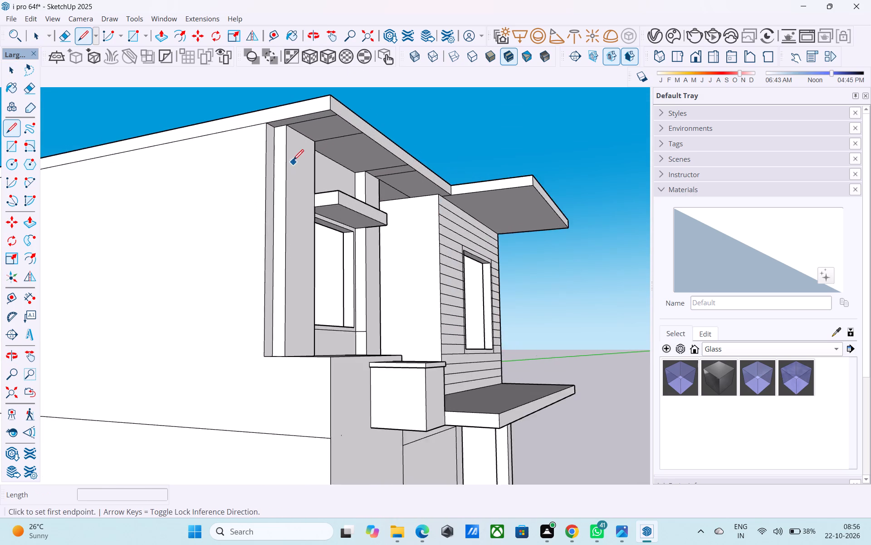
{"action": "scroll", "coordinate": [293, 161], "scroll_direction": "up", "scroll_amount": 4}
{"action": "left_click", "coordinate": [268, 108]}
{"action": "middle_click_drag", "start_coordinate": [268, 108], "coordinate": [258, 256]}
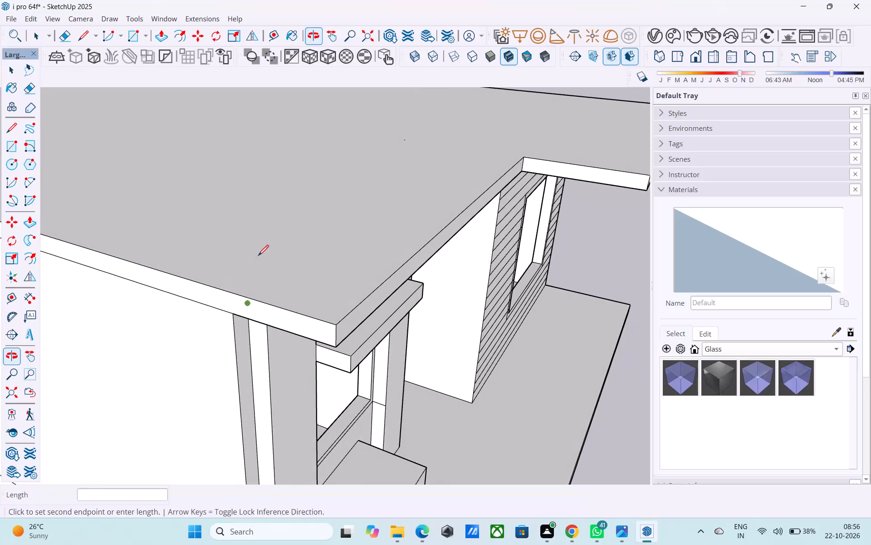
{"action": "left_click", "coordinate": [247, 283]}
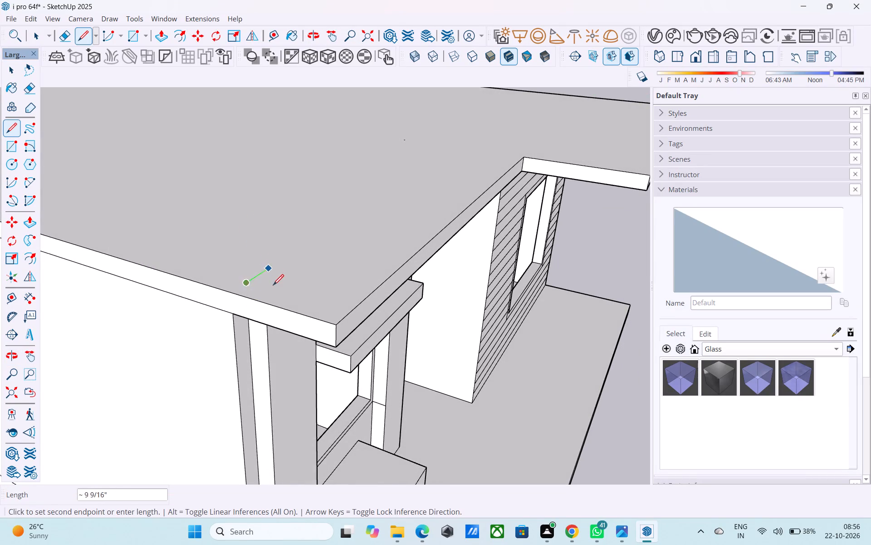
{"action": "middle_click_drag", "start_coordinate": [265, 272], "coordinate": [268, 299]}
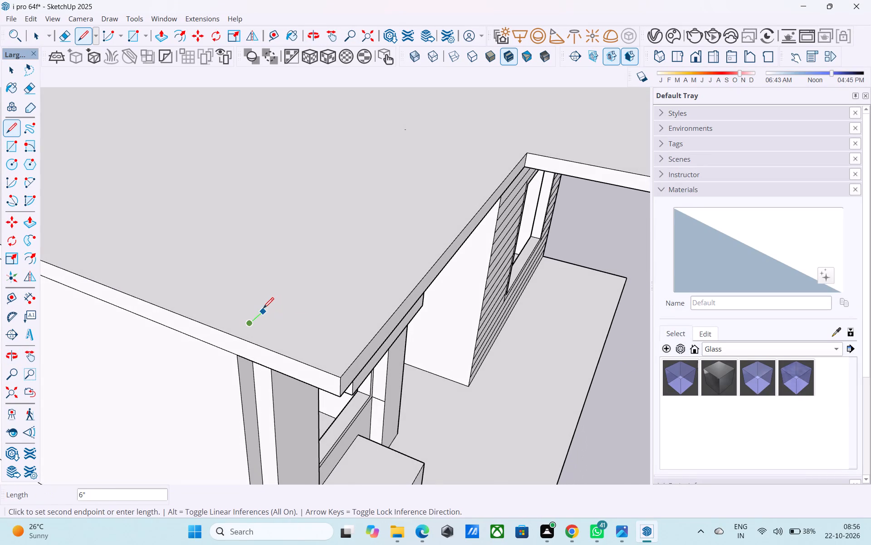
{"action": "scroll", "coordinate": [263, 309], "scroll_direction": "up", "scroll_amount": 3}
{"action": "left_click", "coordinate": [261, 315]}
{"action": "middle_click_drag", "start_coordinate": [262, 292], "coordinate": [280, 209]}
{"action": "key", "text": "space"}
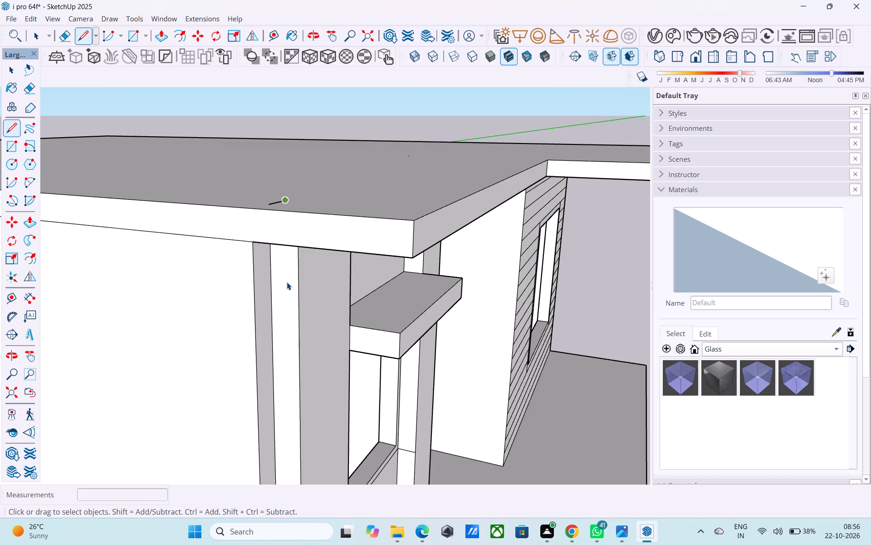
Draw a 6" vertical line through the roof slab from the recessed wall corner and join its top to the short roof-top line.
{"action": "middle_click_drag", "start_coordinate": [287, 282], "coordinate": [14, 265]}
{"action": "scroll", "coordinate": [64, 255], "scroll_direction": "up", "scroll_amount": 1}
{"action": "middle_click_drag", "start_coordinate": [300, 203], "coordinate": [300, 203]}
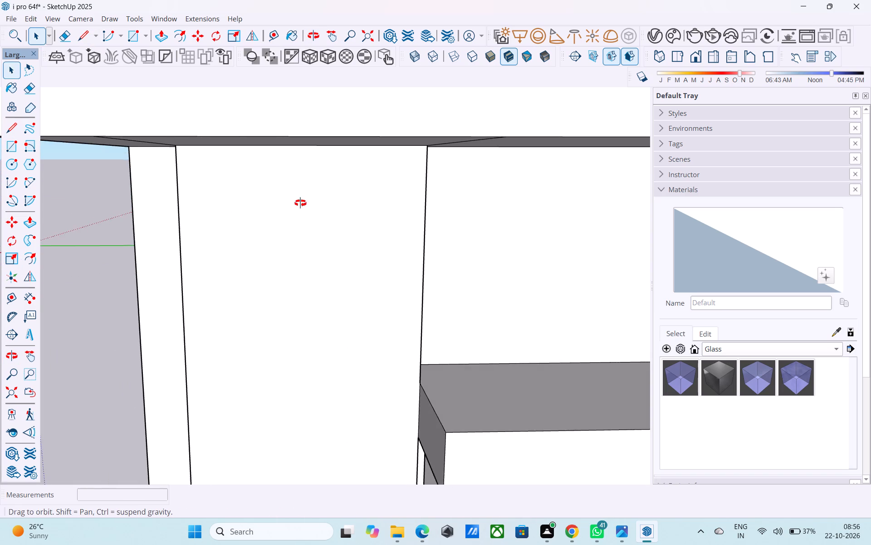
{"action": "middle_click_drag", "start_coordinate": [300, 203], "coordinate": [187, 187]}
{"action": "key", "text": "l"}
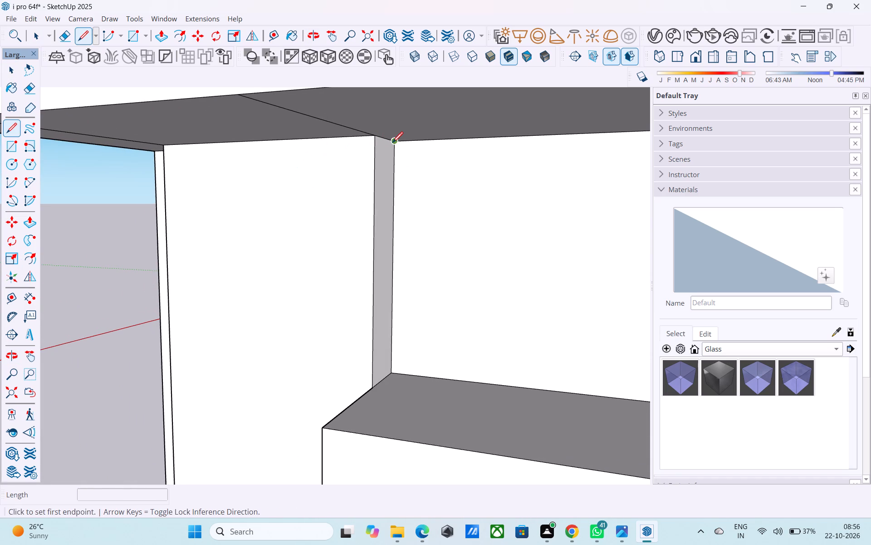
{"action": "left_click", "coordinate": [393, 144]}
{"action": "middle_click_drag", "start_coordinate": [392, 139], "coordinate": [400, 276]}
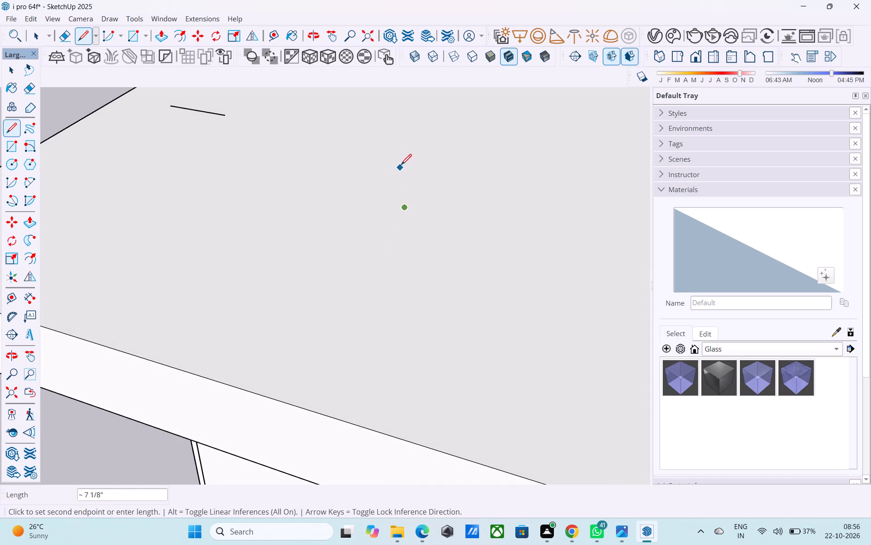
{"action": "left_click", "coordinate": [413, 145]}
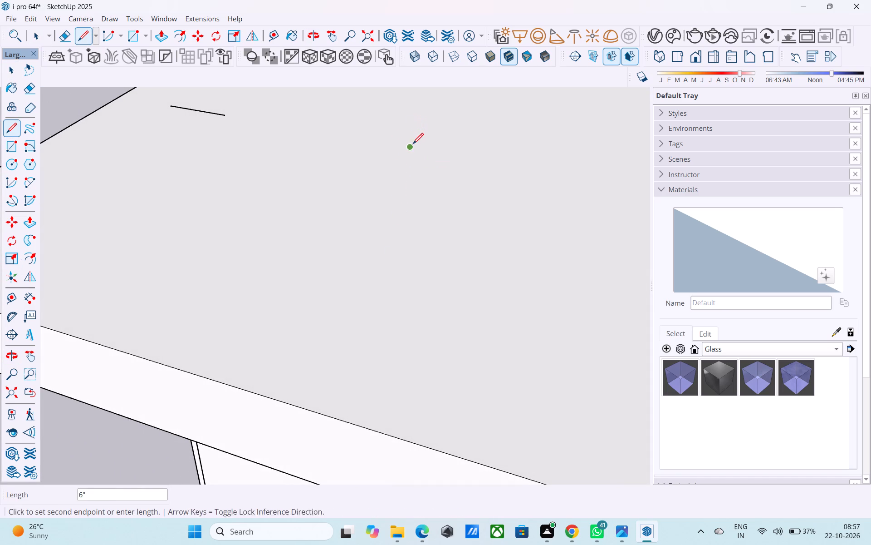
{"action": "left_click", "coordinate": [226, 111]}
{"action": "middle_click_drag", "start_coordinate": [229, 116], "coordinate": [229, 117]}
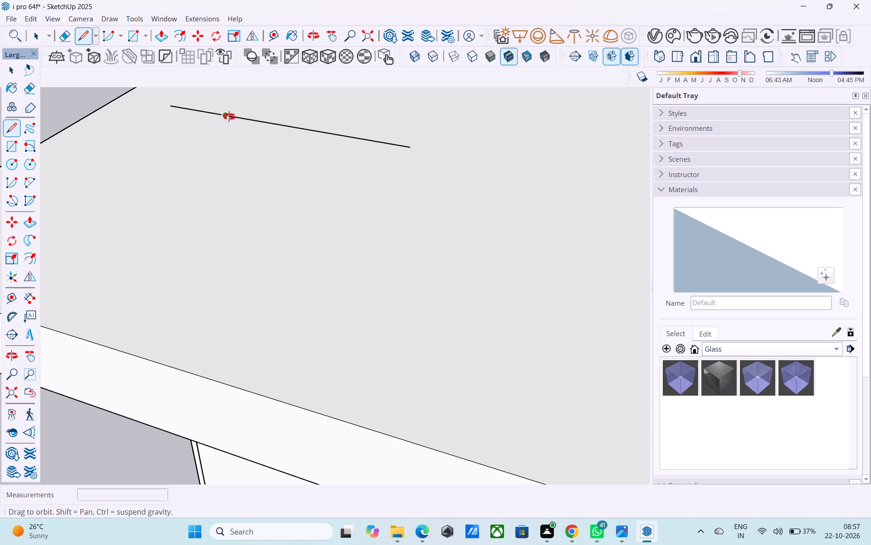
Complete a narrow rectangle on the roof slab near its corner, adding 6" short edges and a long edge parallel to the existing line.
{"action": "middle_click_drag", "start_coordinate": [229, 117], "coordinate": [553, 154]}
{"action": "scroll", "coordinate": [559, 154], "scroll_direction": "down", "scroll_amount": 6}
{"action": "scroll", "coordinate": [372, 225], "scroll_direction": "up", "scroll_amount": 1}
{"action": "key", "text": "l"}
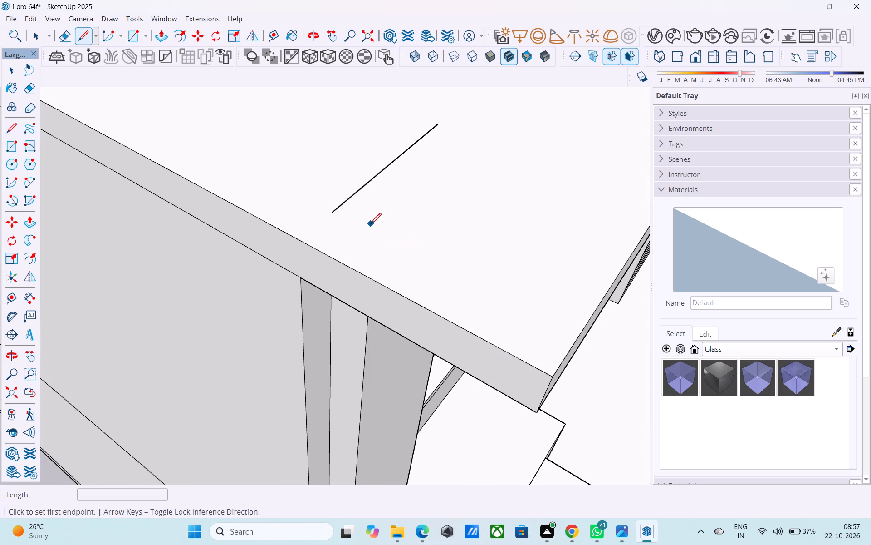
{"action": "scroll", "coordinate": [369, 225], "scroll_direction": "up", "scroll_amount": 1}
{"action": "left_click", "coordinate": [326, 212]}
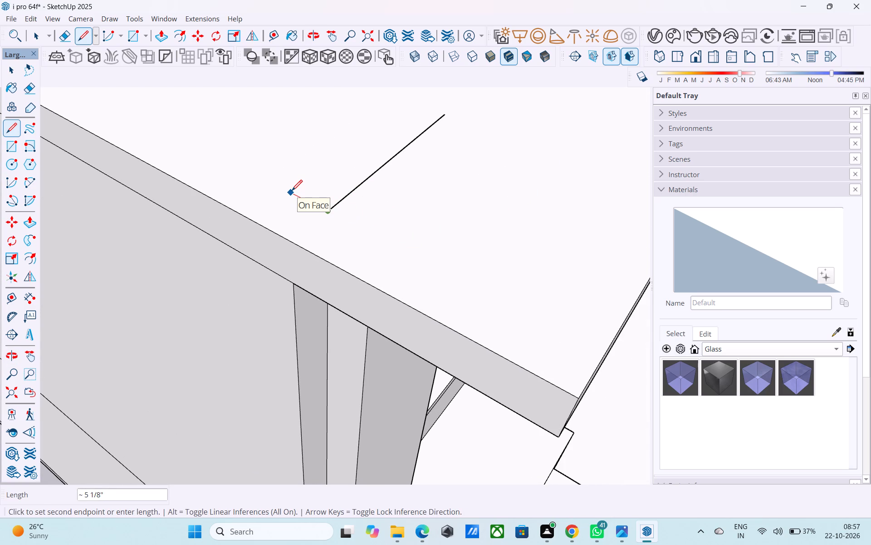
{"action": "type", "text": "6\""}
{"action": "key", "text": "Return"}
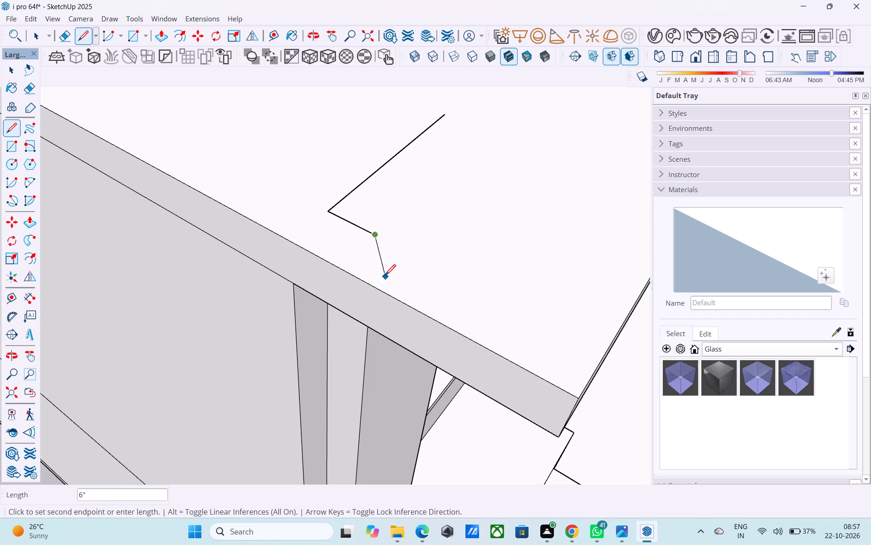
{"action": "scroll", "coordinate": [376, 294], "scroll_direction": "down", "scroll_amount": 3}
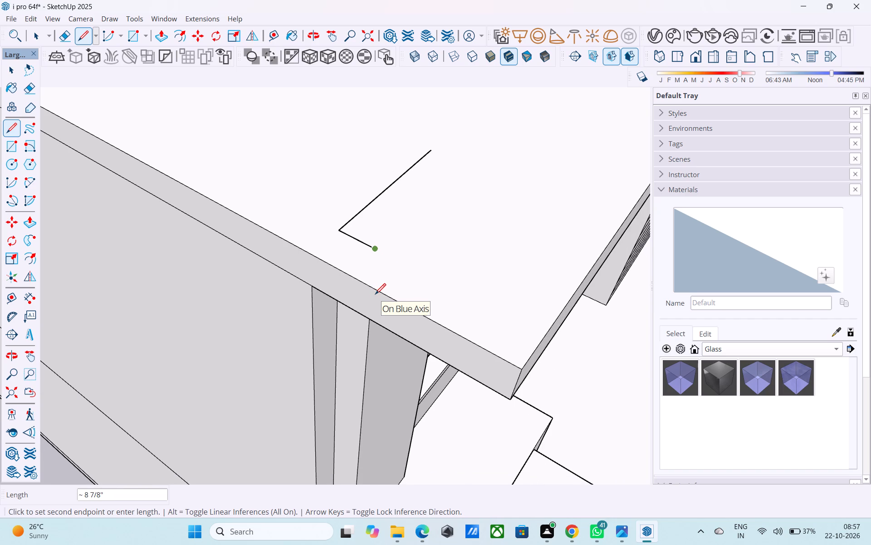
{"action": "scroll", "coordinate": [375, 295], "scroll_direction": "down", "scroll_amount": 4}
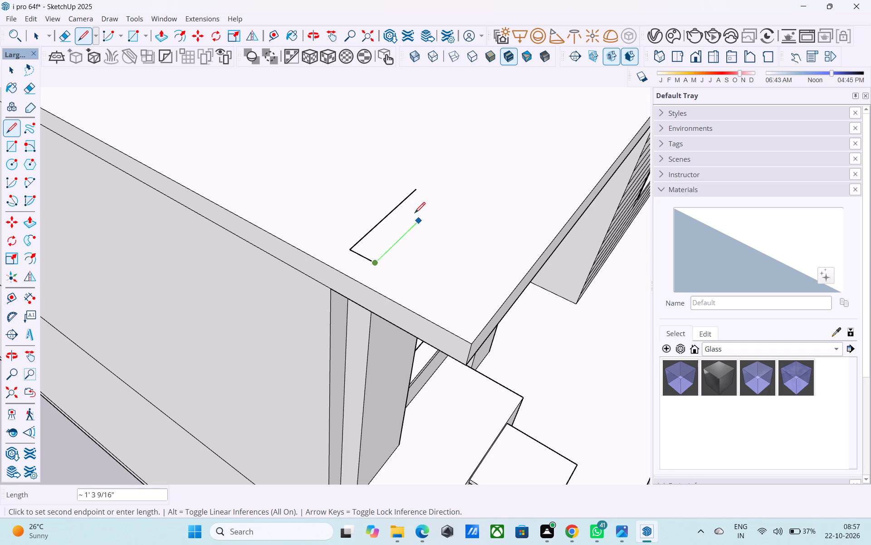
{"action": "scroll", "coordinate": [429, 205], "scroll_direction": "up", "scroll_amount": 1}
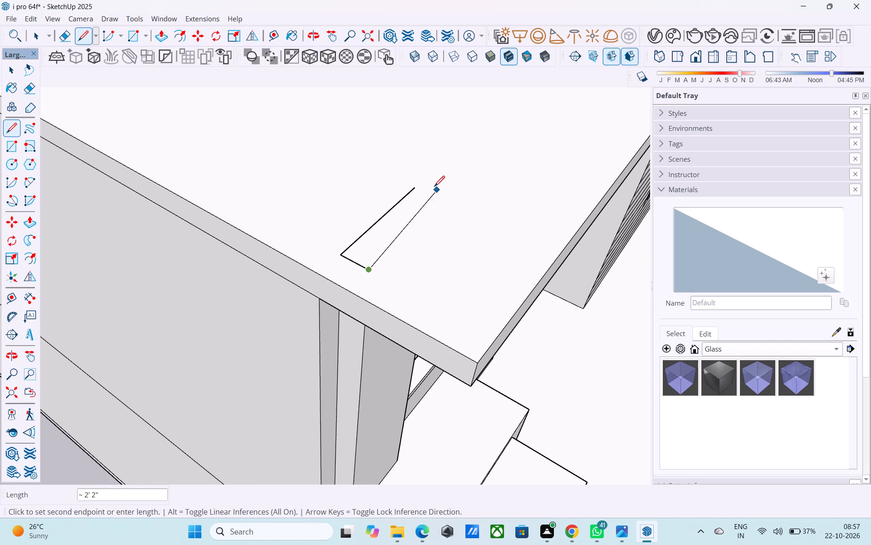
{"action": "left_click", "coordinate": [441, 198]}
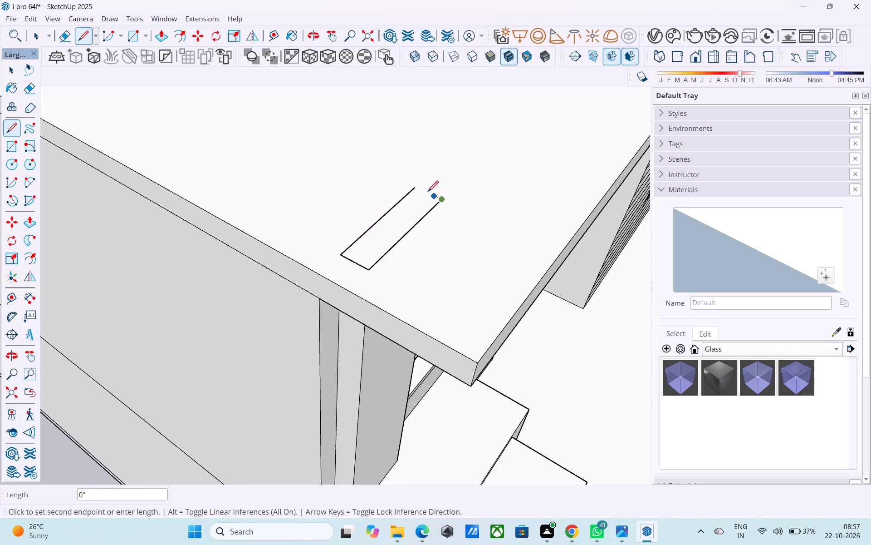
{"action": "left_click", "coordinate": [418, 188]}
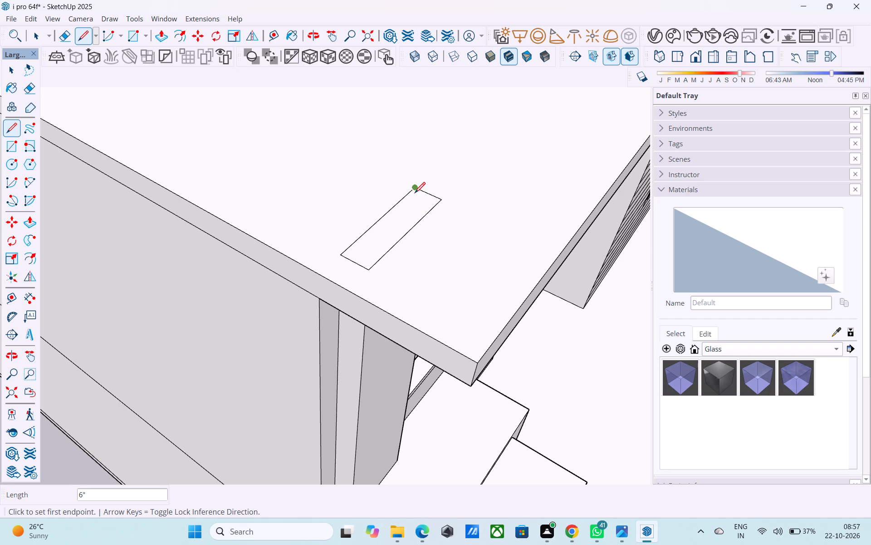
Start a second outline on the roof slab near the second column, drawing a short edge and a 1.5' edge parallel to the front.
{"action": "scroll", "coordinate": [414, 195], "scroll_direction": "down", "scroll_amount": 5}
{"action": "middle_click_drag", "start_coordinate": [412, 235], "coordinate": [440, 149]}
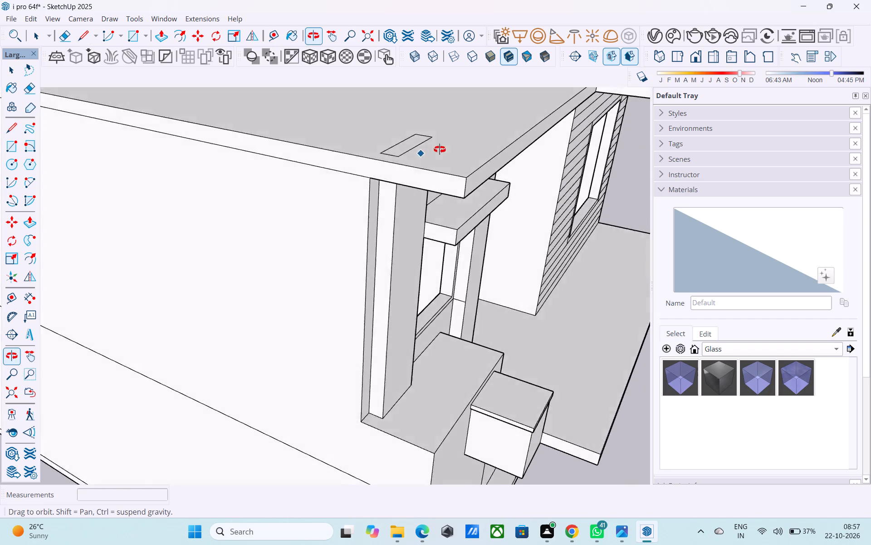
{"action": "middle_click_drag", "start_coordinate": [440, 149], "coordinate": [337, 122]}
{"action": "middle_click_drag", "start_coordinate": [551, 188], "coordinate": [533, 126]}
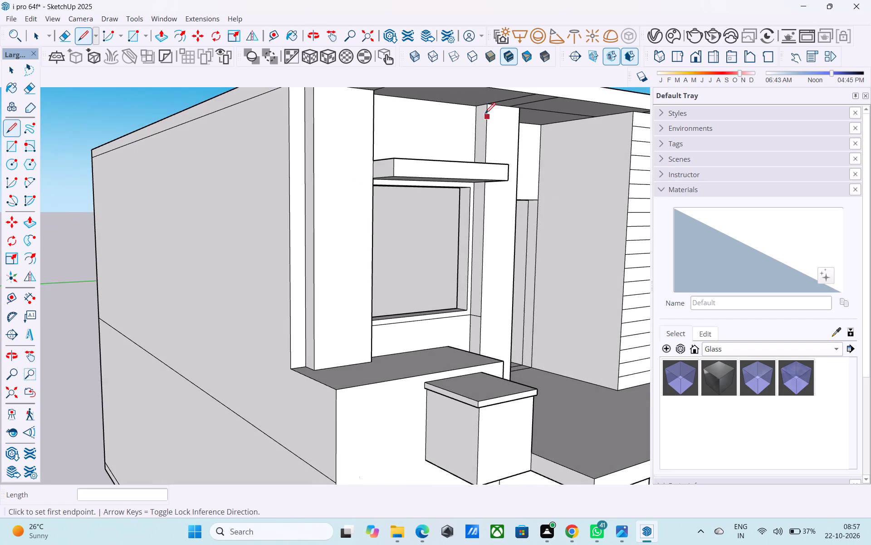
{"action": "scroll", "coordinate": [458, 186], "scroll_direction": "down", "scroll_amount": 1}
{"action": "middle_click_drag", "start_coordinate": [458, 186], "coordinate": [458, 245], "text": "shift"}
{"action": "scroll", "coordinate": [461, 236], "scroll_direction": "up", "scroll_amount": 4}
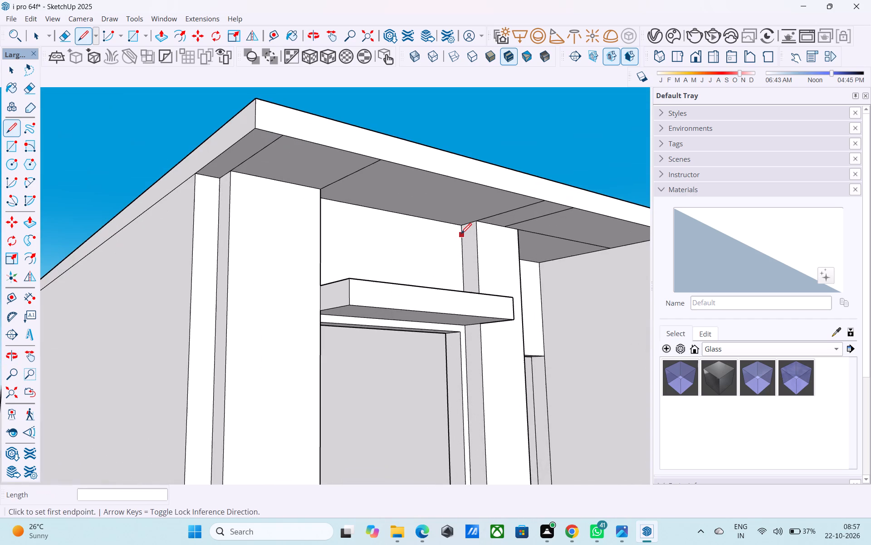
{"action": "left_click", "coordinate": [460, 229]}
{"action": "middle_click_drag", "start_coordinate": [477, 179], "coordinate": [454, 384]}
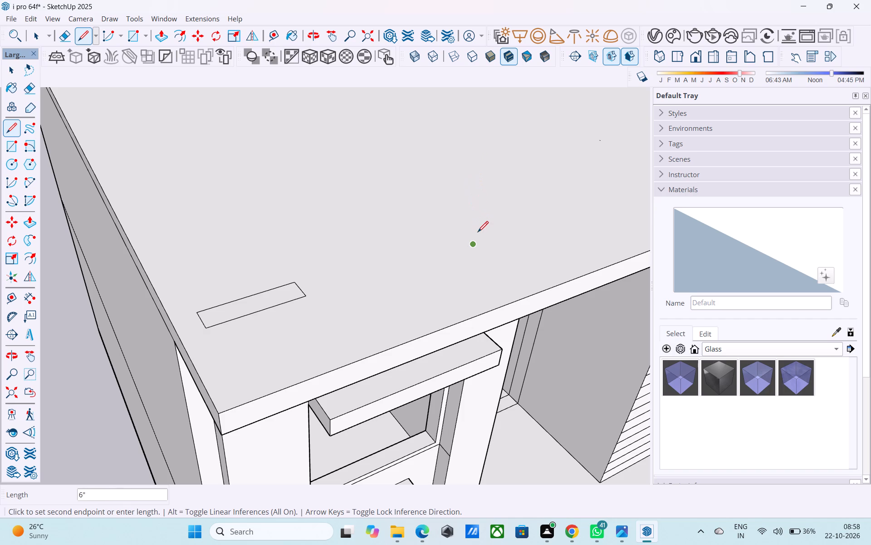
{"action": "left_click", "coordinate": [475, 224]}
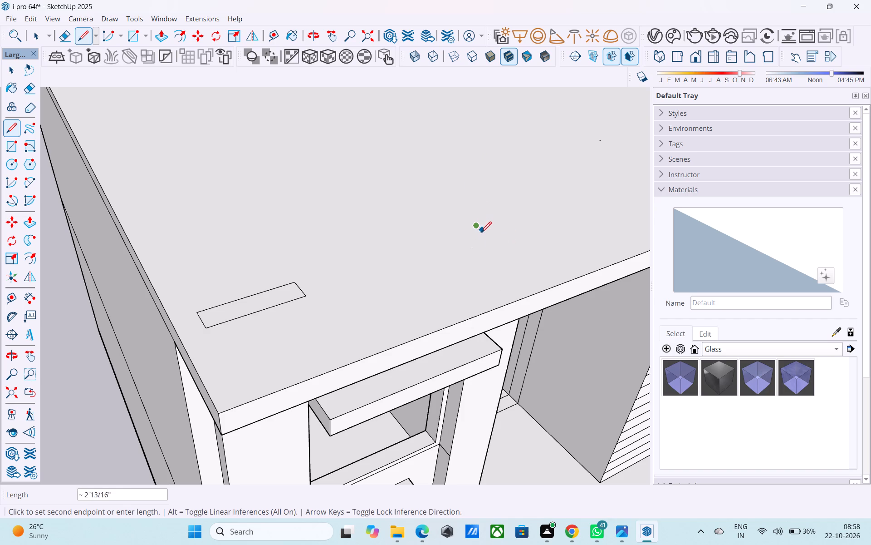
{"action": "left_click", "coordinate": [487, 241]}
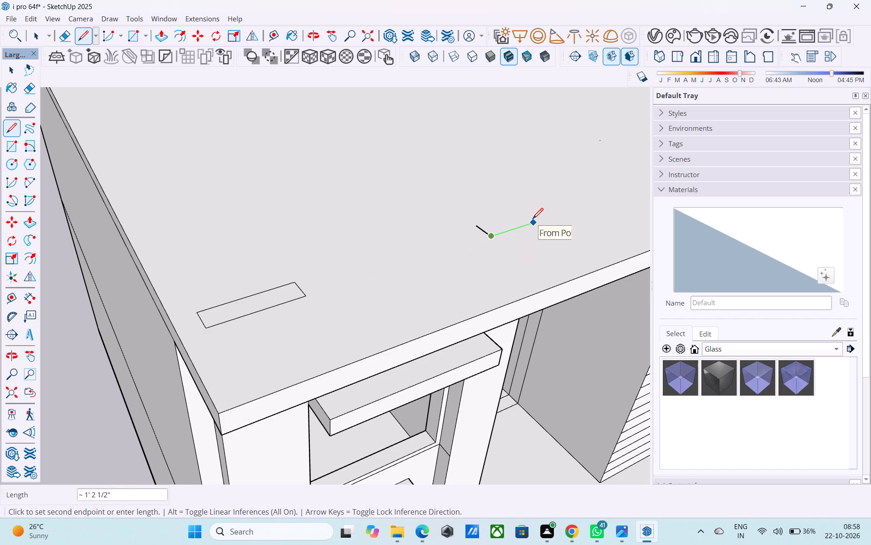
{"action": "middle_click_drag", "start_coordinate": [533, 220], "coordinate": [396, 131]}
{"action": "scroll", "coordinate": [475, 173], "scroll_direction": "up", "scroll_amount": 1}
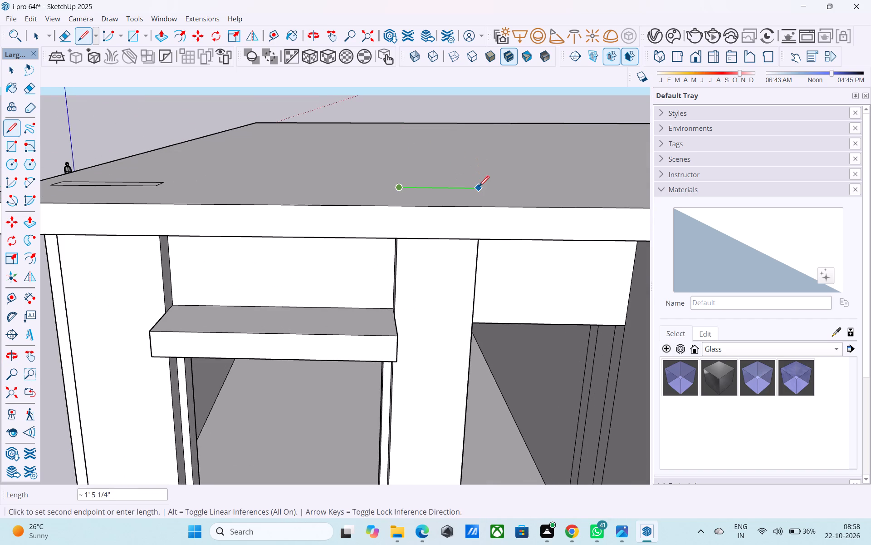
{"action": "type", "text": "1.5'"}
{"action": "key", "text": "Return"}
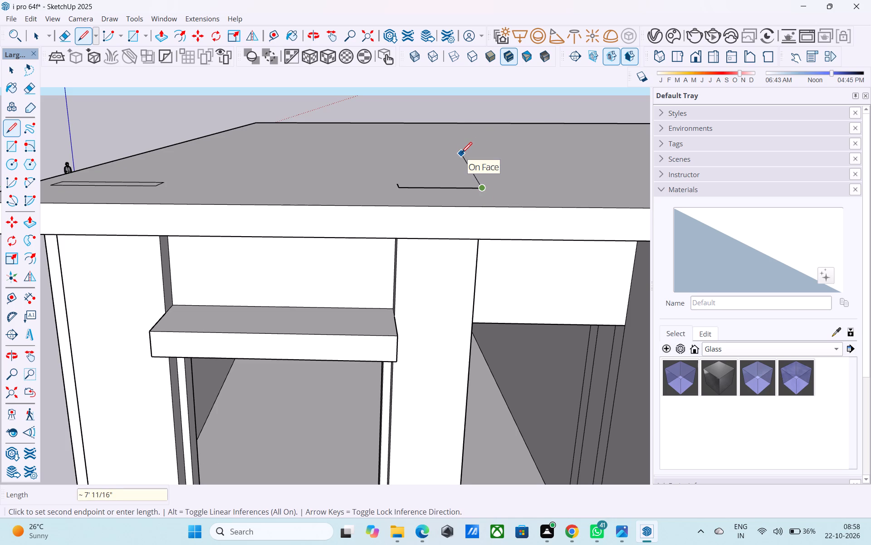
Close the second outline into a rectangle by drawing its remaining short edge and long edge.
{"action": "scroll", "coordinate": [461, 154], "scroll_direction": "down", "scroll_amount": 3}
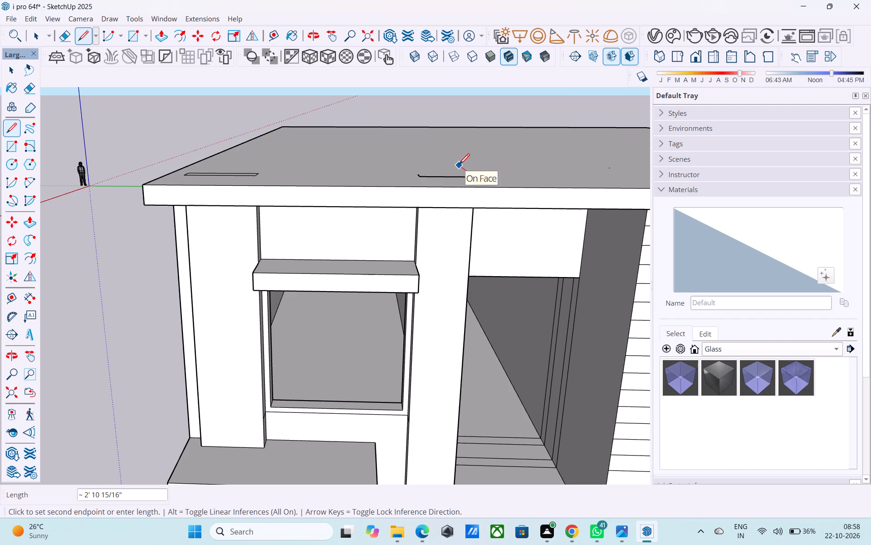
{"action": "middle_click_drag", "start_coordinate": [459, 165], "coordinate": [658, 284]}
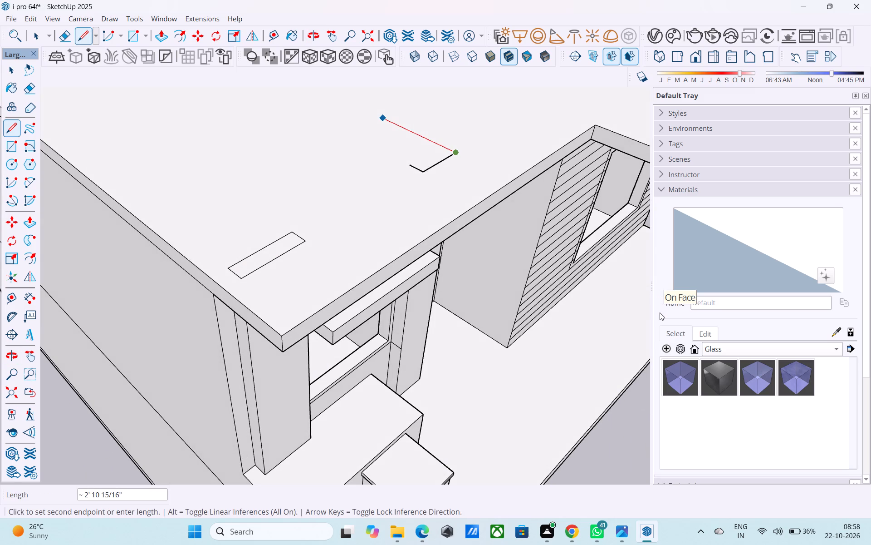
{"action": "middle_click_drag", "start_coordinate": [660, 312], "coordinate": [648, 333]}
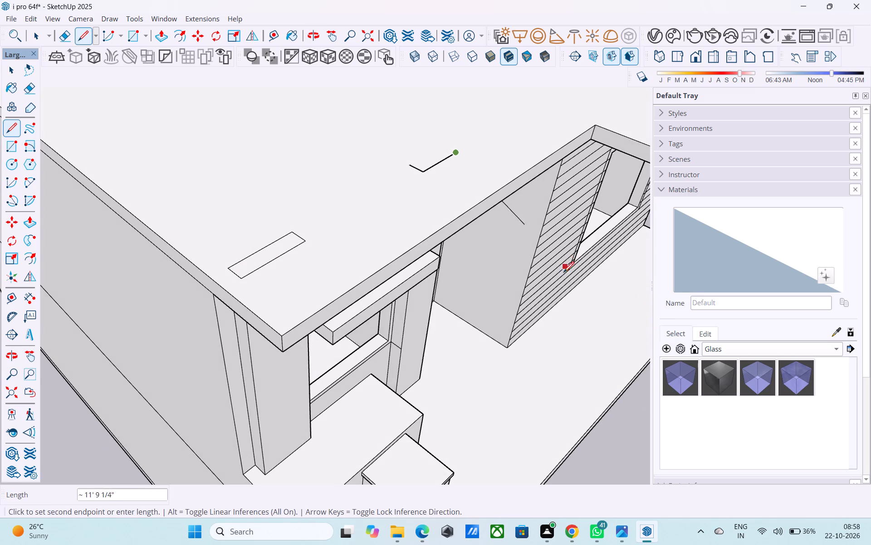
{"action": "middle_click_drag", "start_coordinate": [564, 272], "coordinate": [508, 378]}
{"action": "scroll", "coordinate": [456, 324], "scroll_direction": "up", "scroll_amount": 3}
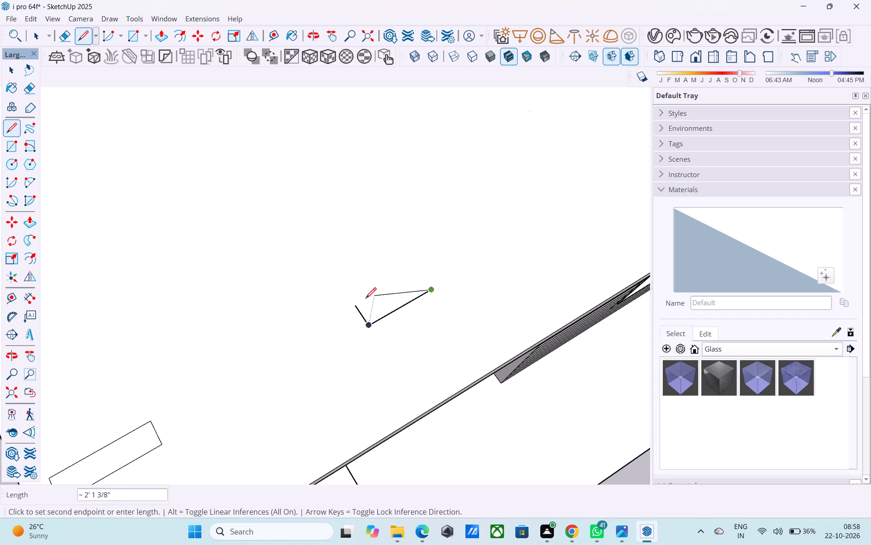
{"action": "left_click", "coordinate": [423, 271]}
{"action": "left_click", "coordinate": [356, 308]}
Push/Pull the first rectangle near the roof corner up 6'.
{"action": "scroll", "coordinate": [423, 247], "scroll_direction": "down", "scroll_amount": 6}
{"action": "middle_click_drag", "start_coordinate": [426, 362], "coordinate": [455, 272]}
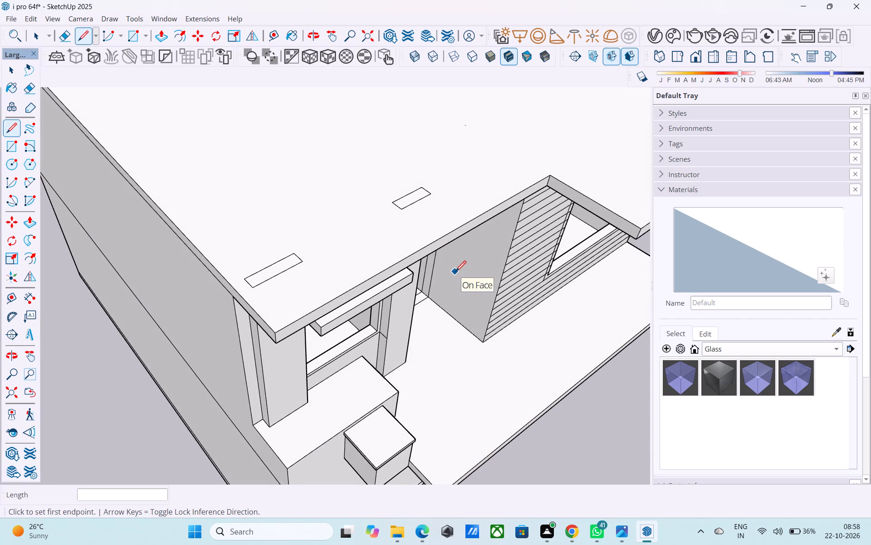
{"action": "scroll", "coordinate": [463, 299], "scroll_direction": "down", "scroll_amount": 2}
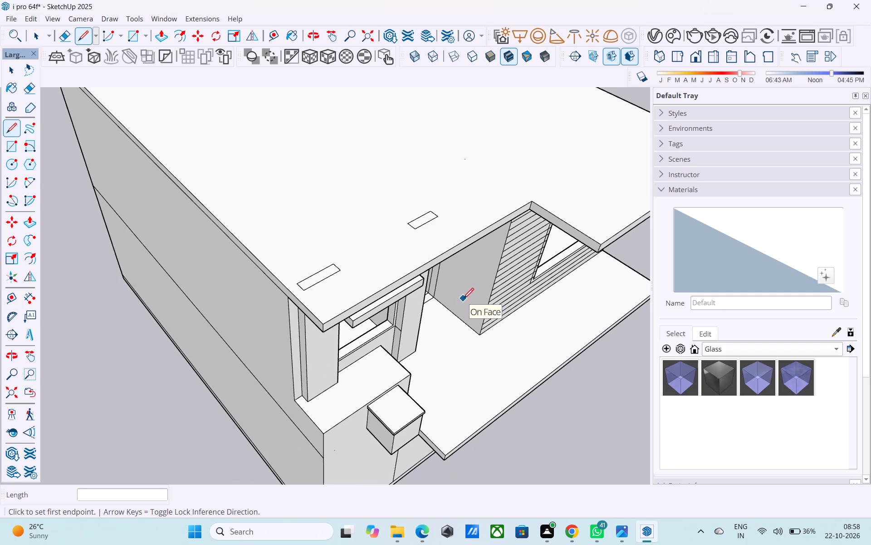
{"action": "scroll", "coordinate": [464, 300], "scroll_direction": "down", "scroll_amount": 1}
{"action": "scroll", "coordinate": [425, 347], "scroll_direction": "down", "scroll_amount": 2}
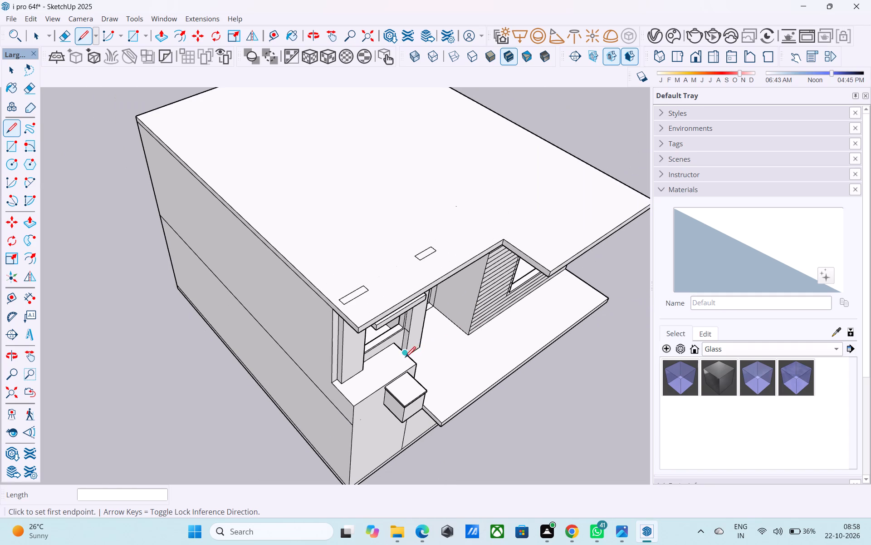
{"action": "scroll", "coordinate": [405, 359], "scroll_direction": "down", "scroll_amount": 1}
{"action": "scroll", "coordinate": [359, 190], "scroll_direction": "up", "scroll_amount": 4}
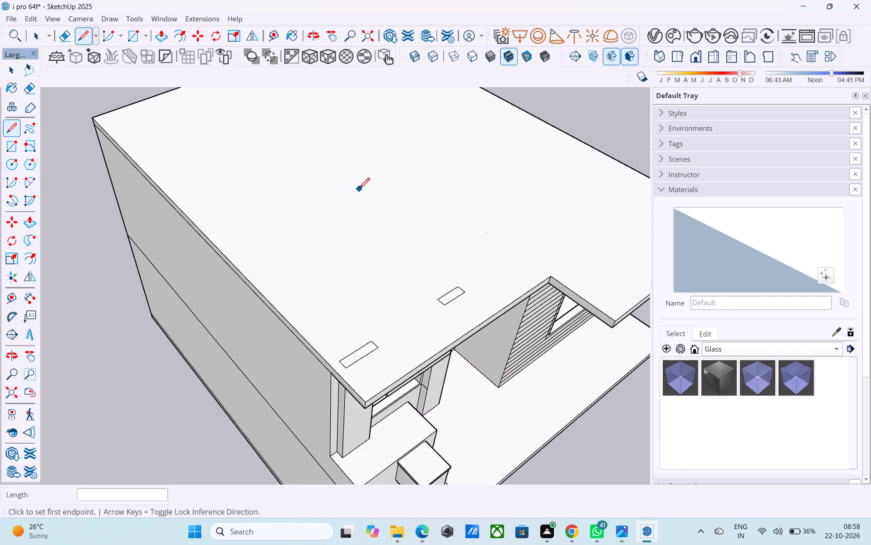
{"action": "key", "text": "space"}
{"action": "scroll", "coordinate": [360, 189], "scroll_direction": "down", "scroll_amount": 4}
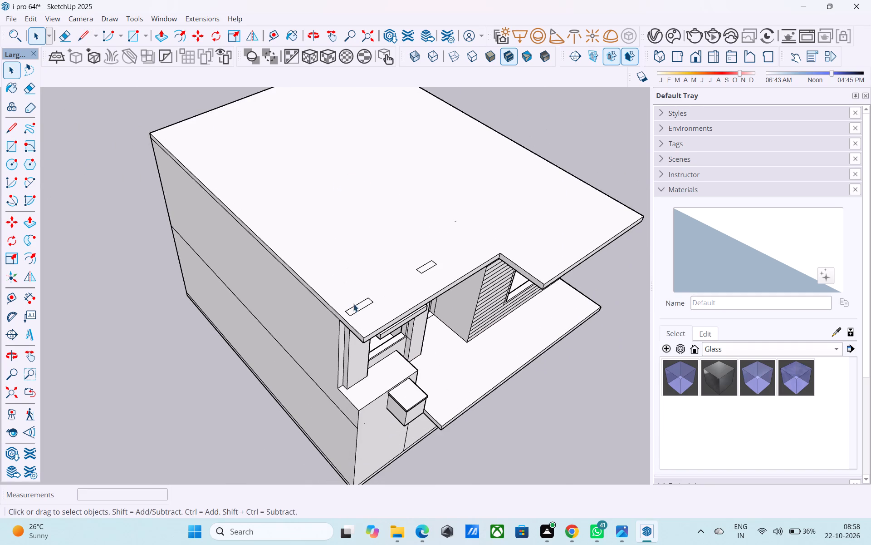
{"action": "scroll", "coordinate": [361, 314], "scroll_direction": "up", "scroll_amount": 9}
{"action": "left_click", "coordinate": [358, 301]}
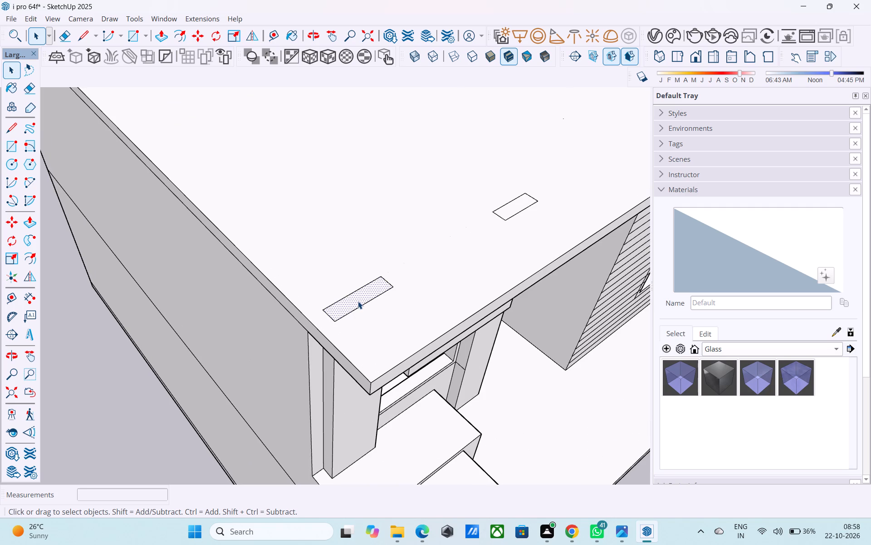
{"action": "key", "text": "p"}
{"action": "left_click", "coordinate": [358, 301]}
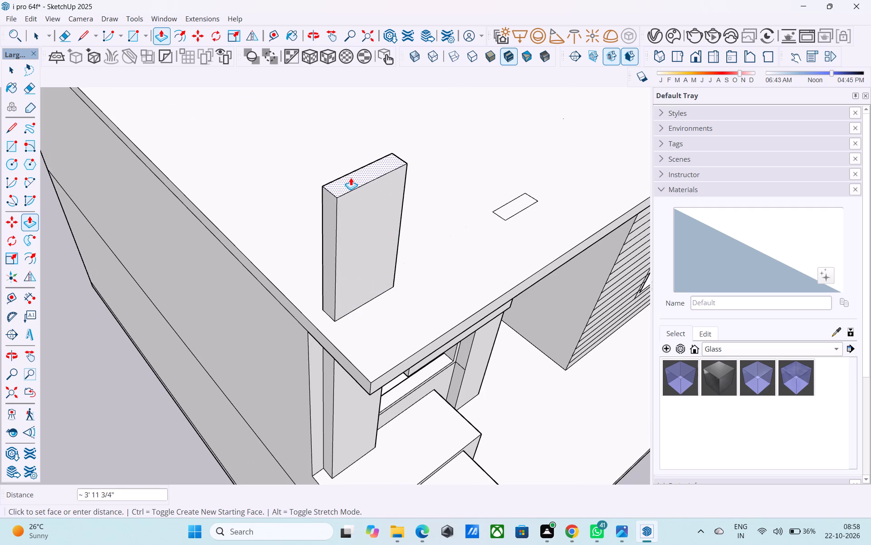
{"action": "type", "text": "6'"}
{"action": "key", "text": "Return"}
Repeat the 6' Push/Pull on the second rectangle to raise a matching pillar.
{"action": "scroll", "coordinate": [351, 181], "scroll_direction": "down", "scroll_amount": 3}
{"action": "middle_click_drag", "start_coordinate": [348, 183], "coordinate": [124, 263]}
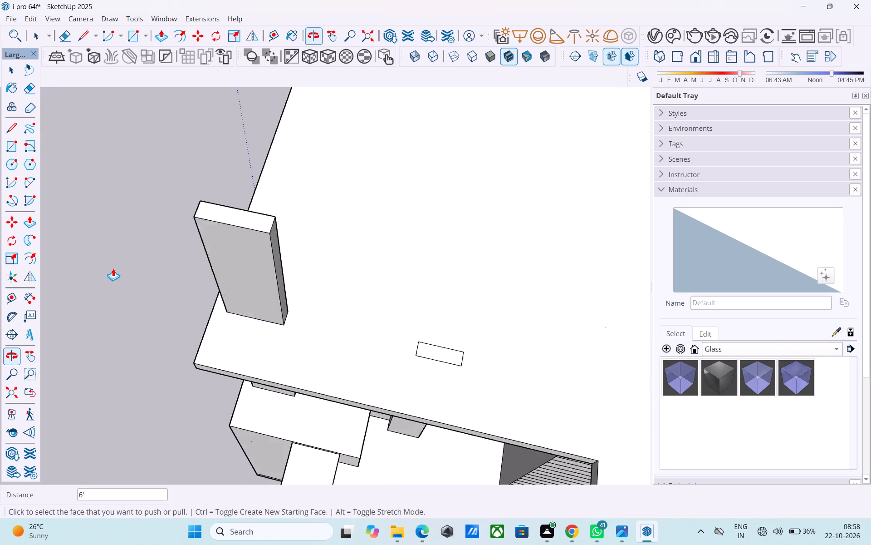
{"action": "scroll", "coordinate": [122, 265], "scroll_direction": "down", "scroll_amount": 4}
{"action": "scroll", "coordinate": [296, 306], "scroll_direction": "up", "scroll_amount": 4}
{"action": "double_click", "coordinate": [298, 313]}
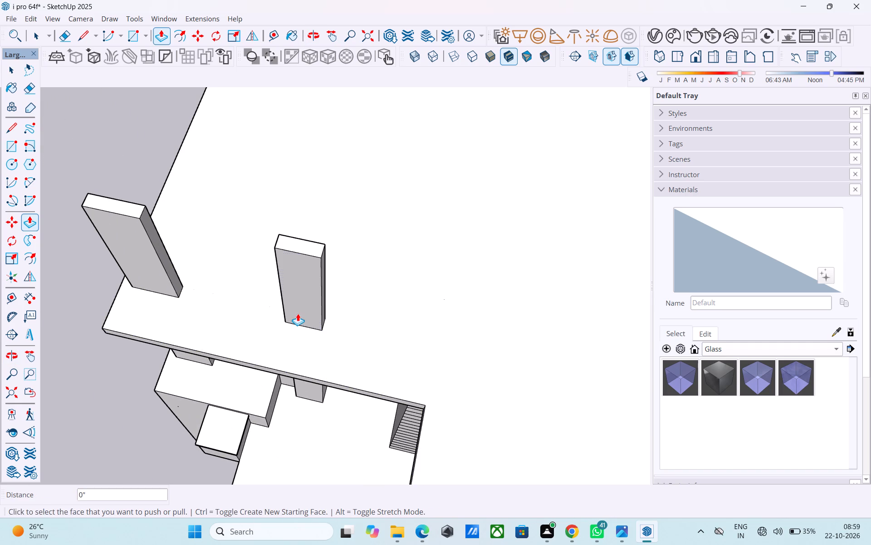
Copy the first pillar's short top edge, on the side facing the second pillar, 1' down that side face.
{"action": "scroll", "coordinate": [298, 314], "scroll_direction": "down", "scroll_amount": 2}
{"action": "middle_click_drag", "start_coordinate": [298, 314], "coordinate": [381, 433]}
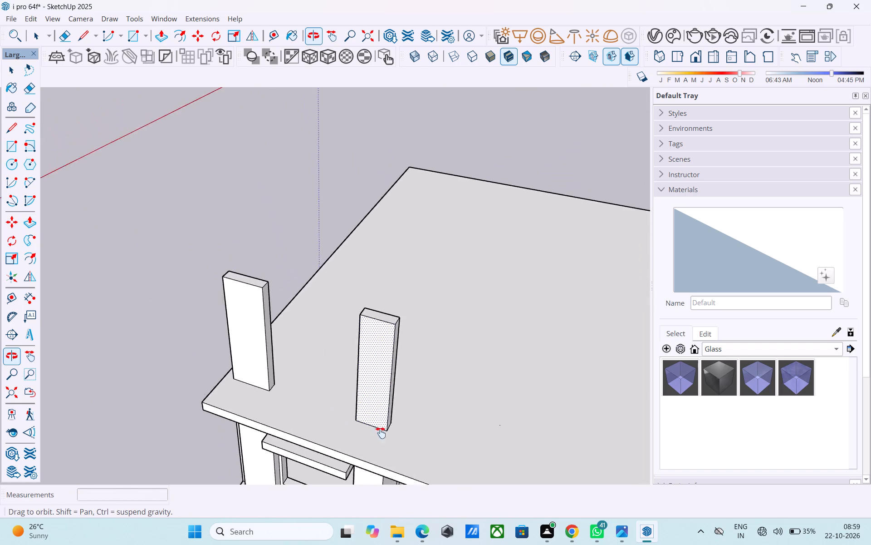
{"action": "middle_click_drag", "start_coordinate": [381, 433], "coordinate": [377, 440]}
{"action": "key", "text": "space"}
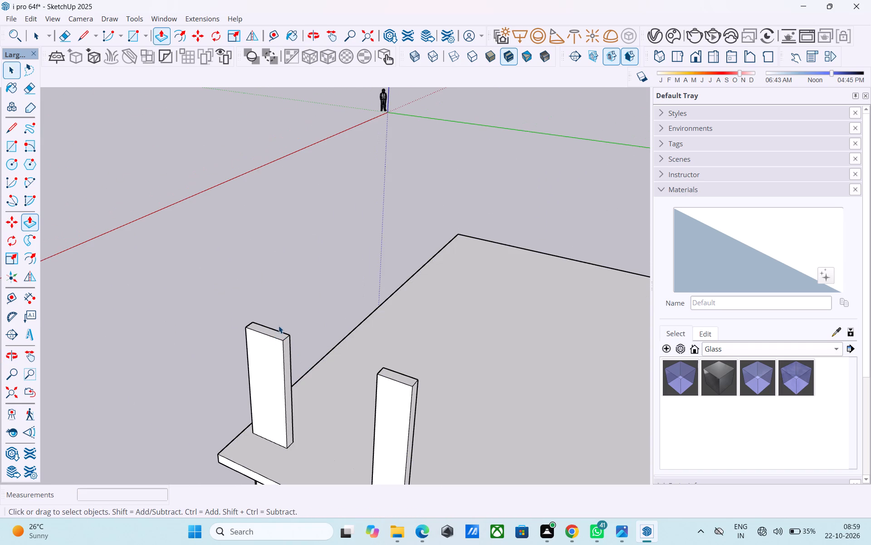
{"action": "middle_click_drag", "start_coordinate": [291, 337], "coordinate": [271, 332]}
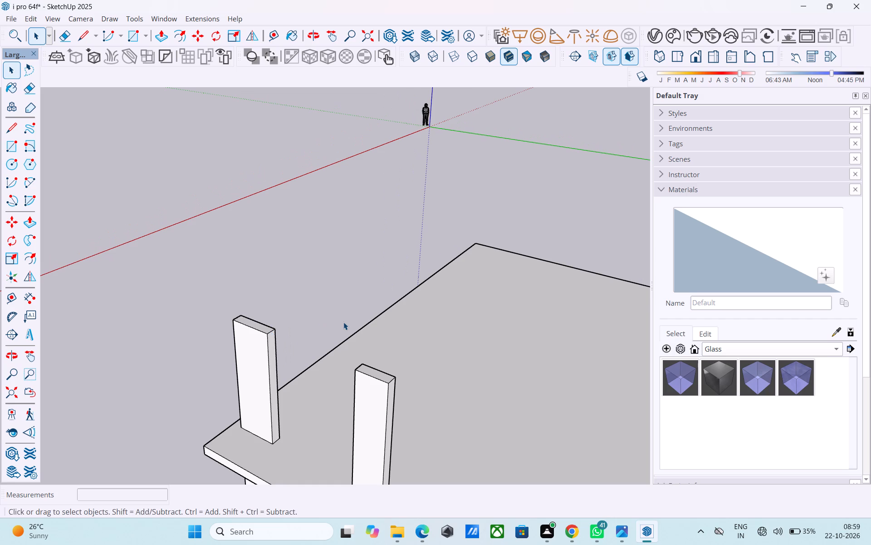
{"action": "scroll", "coordinate": [344, 322], "scroll_direction": "down", "scroll_amount": 1}
{"action": "scroll", "coordinate": [275, 328], "scroll_direction": "up", "scroll_amount": 11}
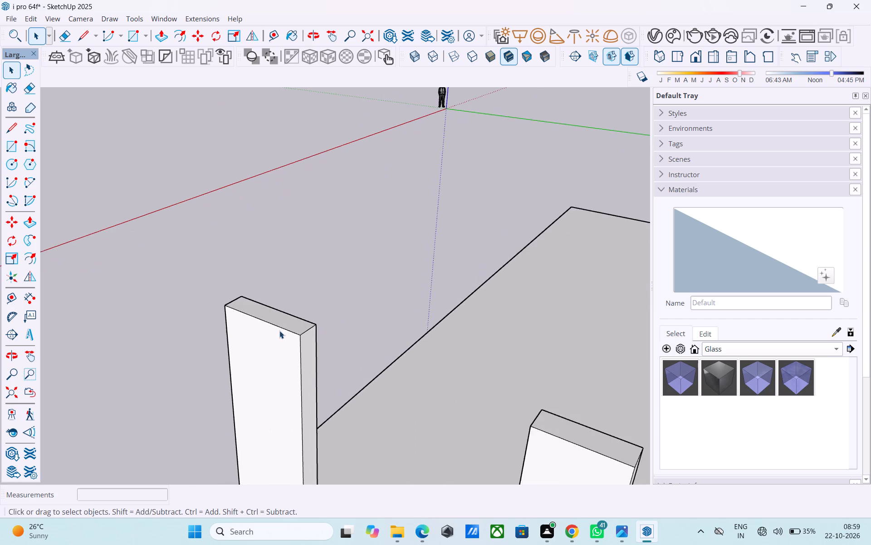
{"action": "left_click", "coordinate": [307, 330]}
{"action": "scroll", "coordinate": [228, 247], "scroll_direction": "down", "scroll_amount": 6}
{"action": "scroll", "coordinate": [285, 312], "scroll_direction": "up", "scroll_amount": 5}
{"action": "scroll", "coordinate": [177, 226], "scroll_direction": "up", "scroll_amount": 3}
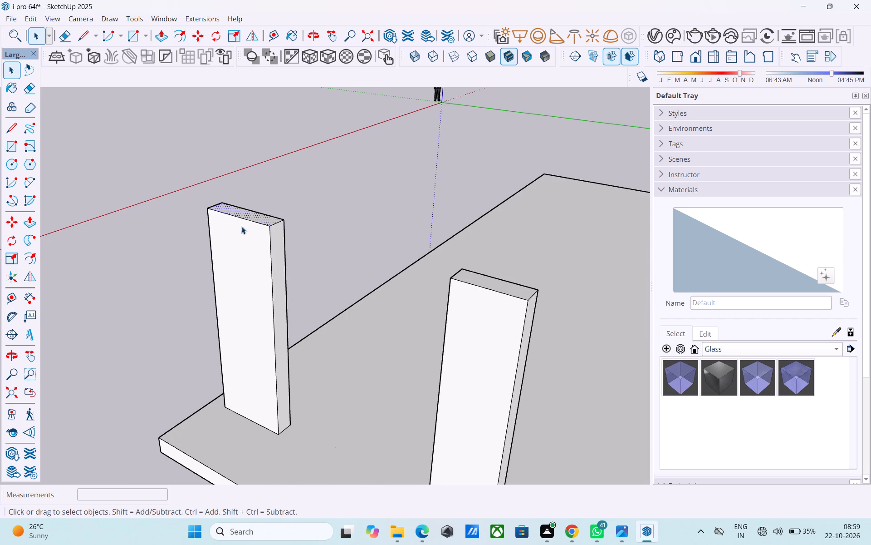
{"action": "left_click", "coordinate": [274, 224]}
{"action": "key", "text": "m"}
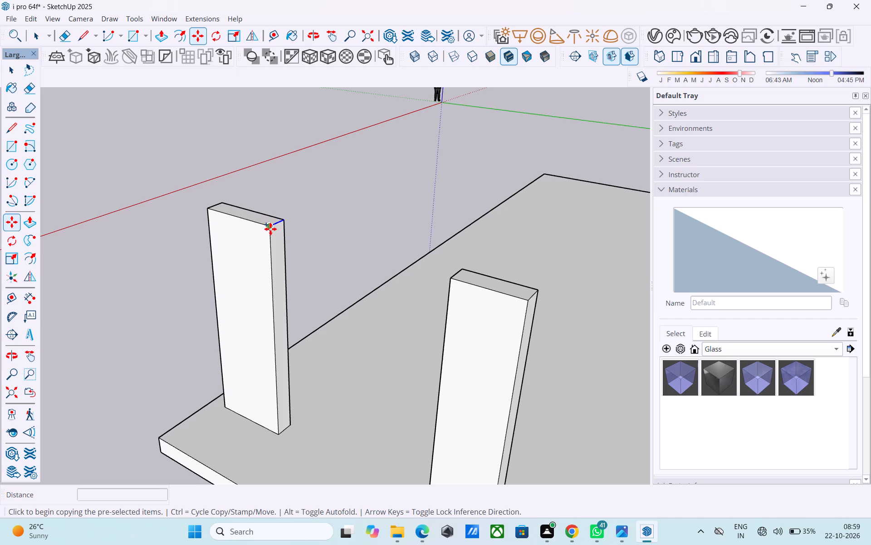
{"action": "left_click", "coordinate": [270, 229]}
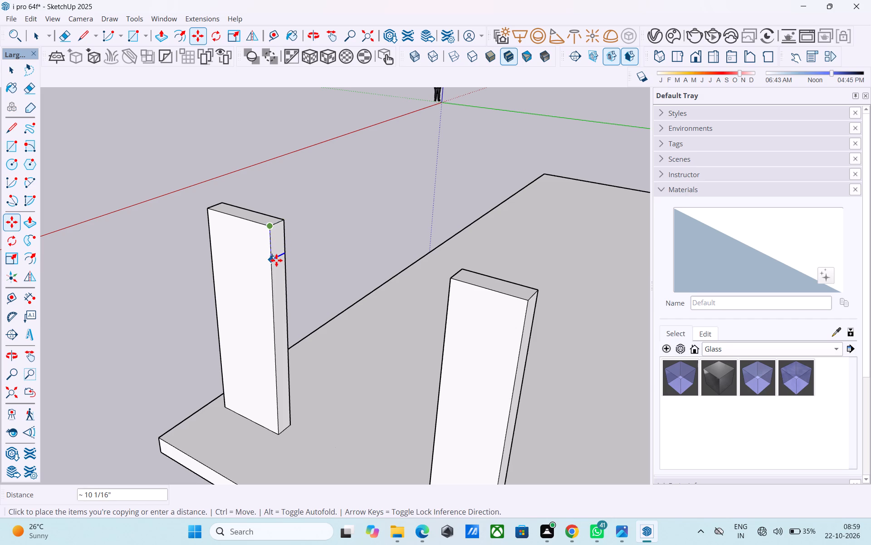
{"action": "type", "text": "1'"}
{"action": "key", "text": "Return"}
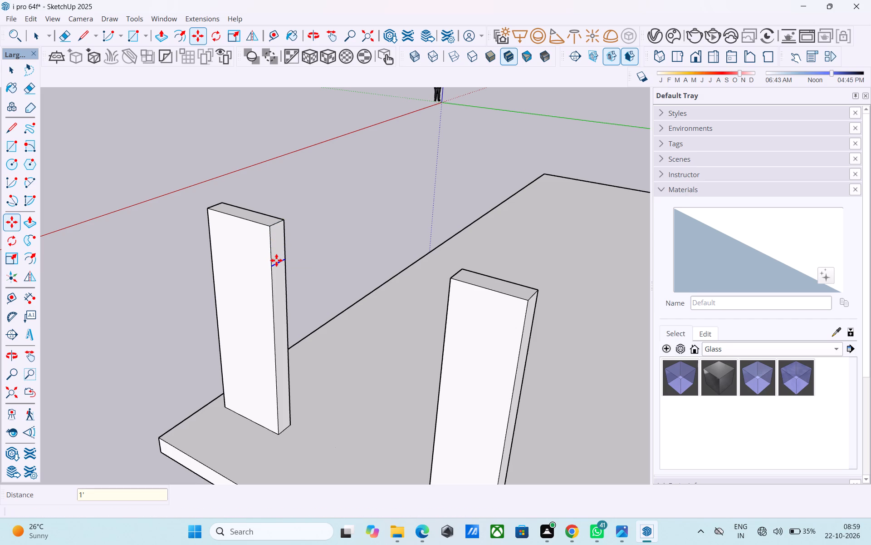
Push/Pull the 1' top portion of the first pillar's side face 4' 6" across to meet the second pillar.
{"action": "key", "text": "space"}
{"action": "left_click", "coordinate": [278, 254]}
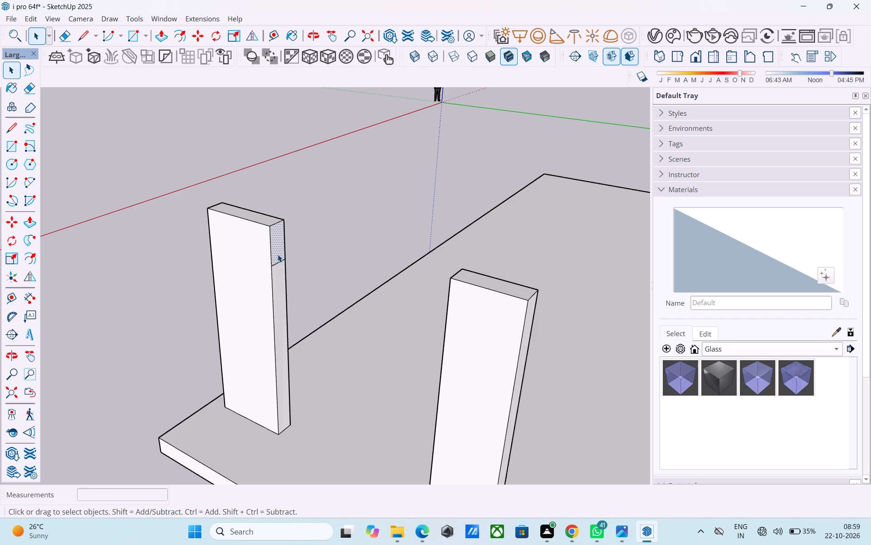
{"action": "key", "text": "p"}
{"action": "left_click", "coordinate": [278, 254]}
{"action": "middle_click_drag", "start_coordinate": [295, 250], "coordinate": [464, 276]}
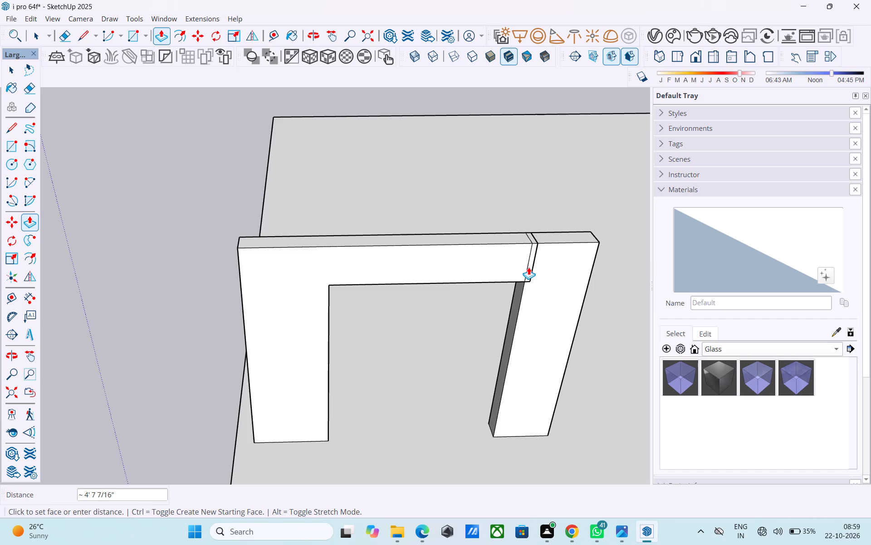
{"action": "scroll", "coordinate": [526, 262], "scroll_direction": "up", "scroll_amount": 6}
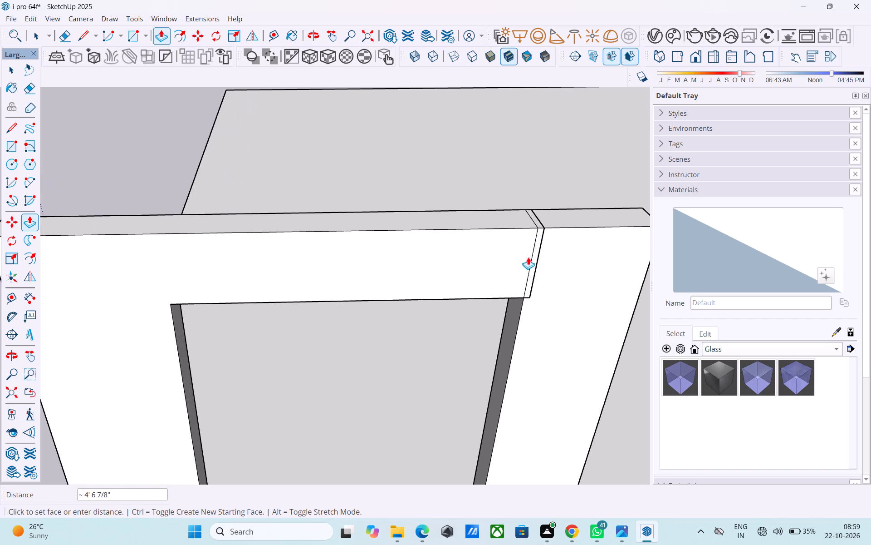
{"action": "left_click", "coordinate": [532, 249]}
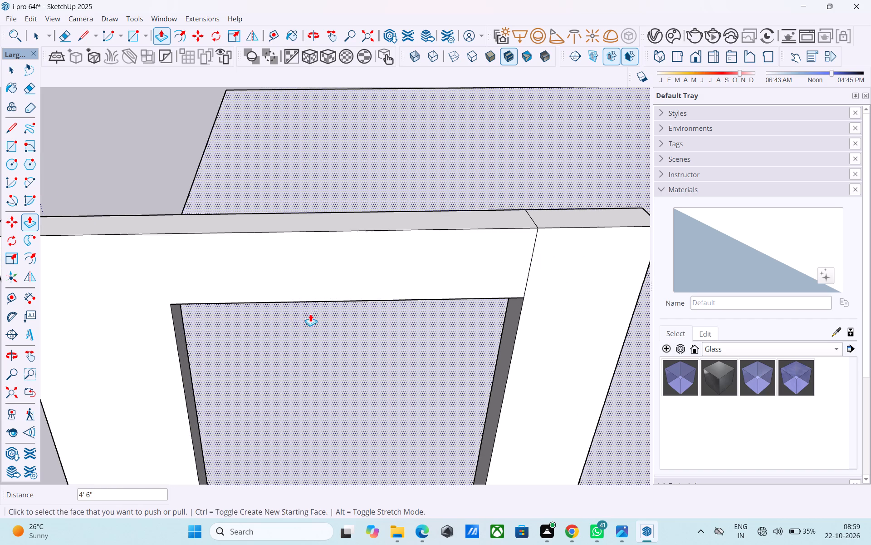
Erase the front and top seam lines where the crossbeam joins the second pillar.
{"action": "scroll", "coordinate": [300, 317], "scroll_direction": "down", "scroll_amount": 2}
{"action": "key", "text": "e"}
{"action": "left_click", "coordinate": [461, 284]}
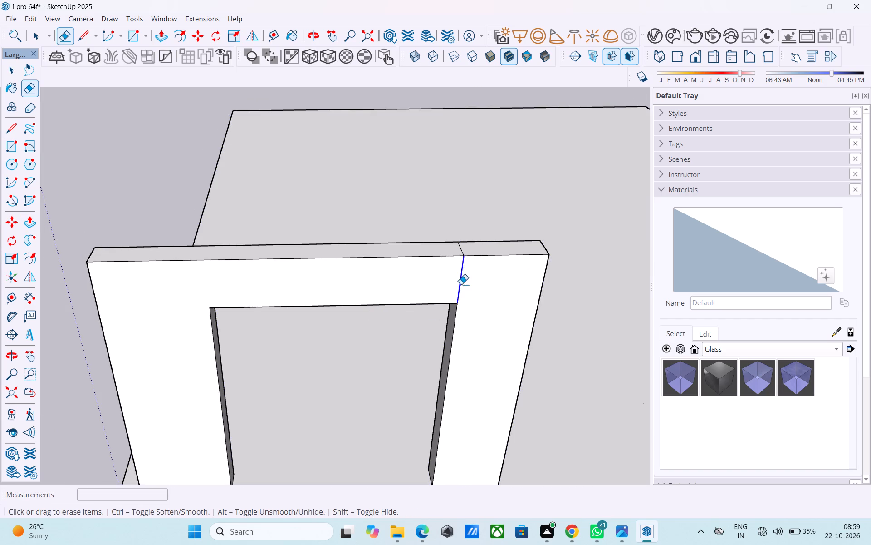
{"action": "left_click", "coordinate": [465, 250]}
Inspect the rooftop frame and the stepped front edge of the roof slab from several angles.
{"action": "scroll", "coordinate": [459, 248], "scroll_direction": "down", "scroll_amount": 5}
{"action": "middle_click_drag", "start_coordinate": [418, 365], "coordinate": [398, 292]}
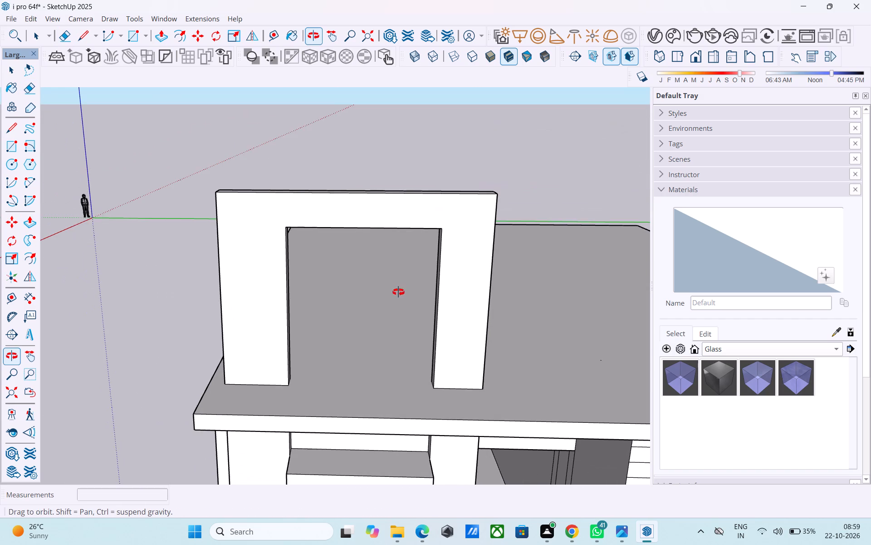
{"action": "middle_click_drag", "start_coordinate": [398, 292], "coordinate": [398, 292]}
{"action": "scroll", "coordinate": [344, 316], "scroll_direction": "down", "scroll_amount": 4}
{"action": "middle_click_drag", "start_coordinate": [341, 359], "coordinate": [362, 281]}
{"action": "scroll", "coordinate": [362, 281], "scroll_direction": "down", "scroll_amount": 6}
{"action": "middle_click_drag", "start_coordinate": [371, 289], "coordinate": [288, 408]}
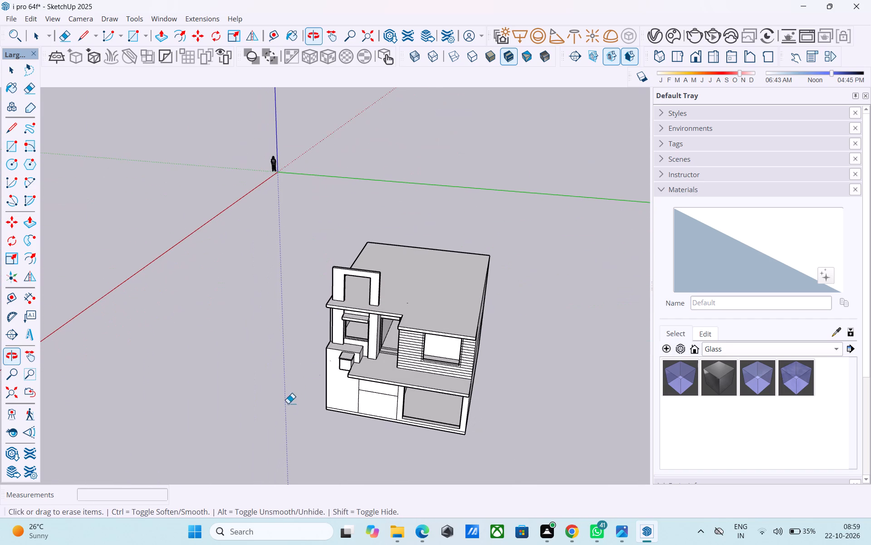
{"action": "middle_click_drag", "start_coordinate": [453, 231], "coordinate": [520, 245]}
{"action": "scroll", "coordinate": [456, 274], "scroll_direction": "up", "scroll_amount": 7}
{"action": "middle_click_drag", "start_coordinate": [390, 334], "coordinate": [399, 197]}
{"action": "scroll", "coordinate": [381, 265], "scroll_direction": "up", "scroll_amount": 4}
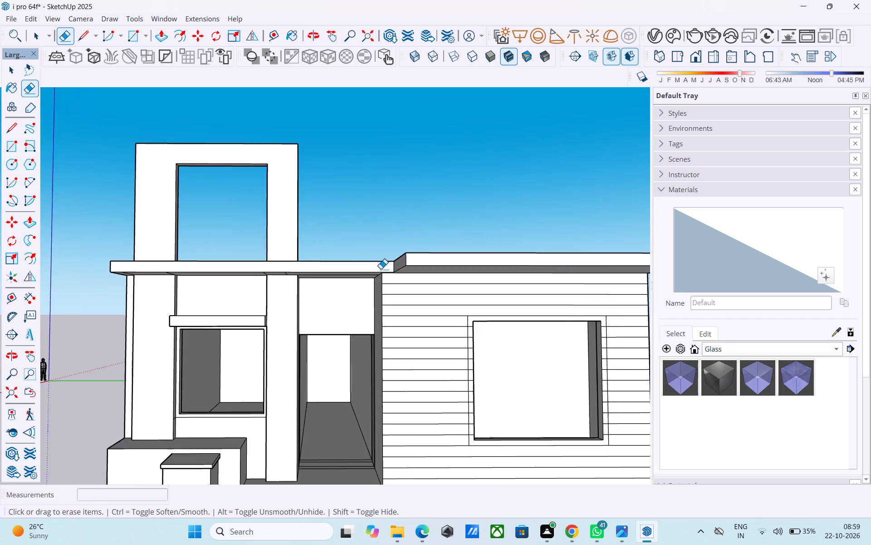
{"action": "scroll", "coordinate": [381, 269], "scroll_direction": "up", "scroll_amount": 10}
{"action": "middle_click_drag", "start_coordinate": [382, 275], "coordinate": [467, 213]}
{"action": "scroll", "coordinate": [404, 286], "scroll_direction": "up", "scroll_amount": 1}
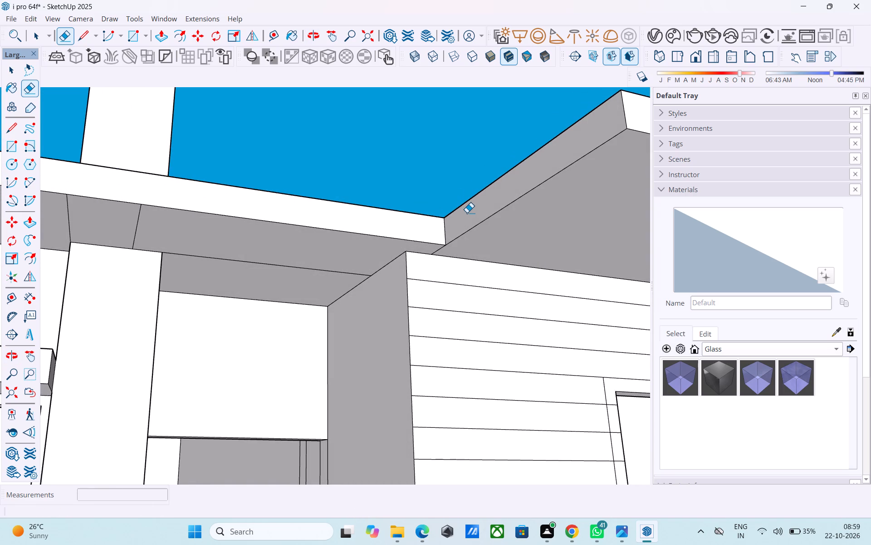
{"action": "middle_click_drag", "start_coordinate": [467, 213], "coordinate": [440, 349]}
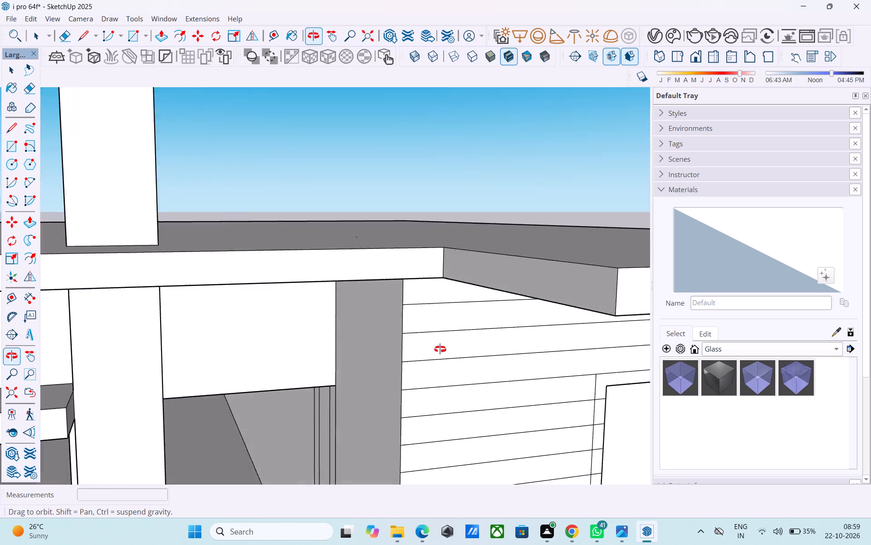
{"action": "middle_click_drag", "start_coordinate": [440, 349], "coordinate": [419, 354]}
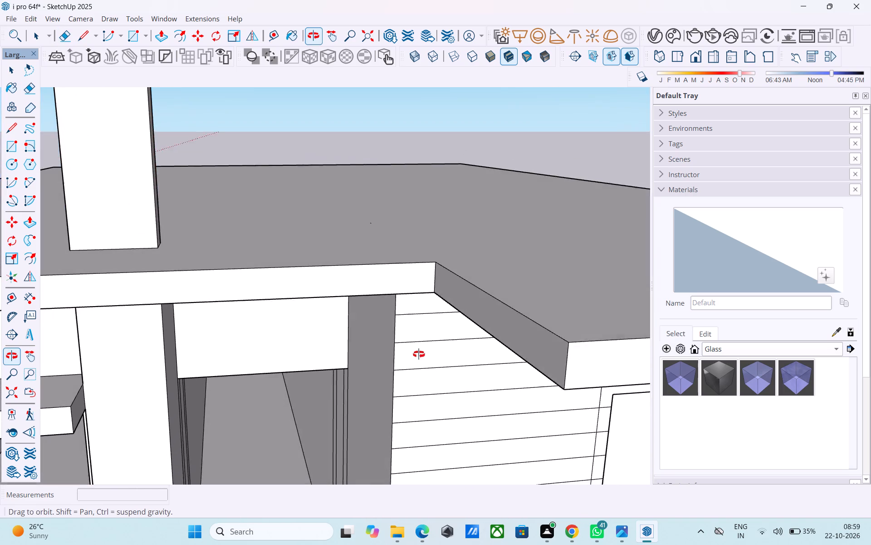
{"action": "middle_click_drag", "start_coordinate": [419, 354], "coordinate": [419, 355]}
{"action": "scroll", "coordinate": [430, 297], "scroll_direction": "down", "scroll_amount": 5}
{"action": "middle_click_drag", "start_coordinate": [424, 276], "coordinate": [416, 322]}
{"action": "scroll", "coordinate": [412, 317], "scroll_direction": "down", "scroll_amount": 7}
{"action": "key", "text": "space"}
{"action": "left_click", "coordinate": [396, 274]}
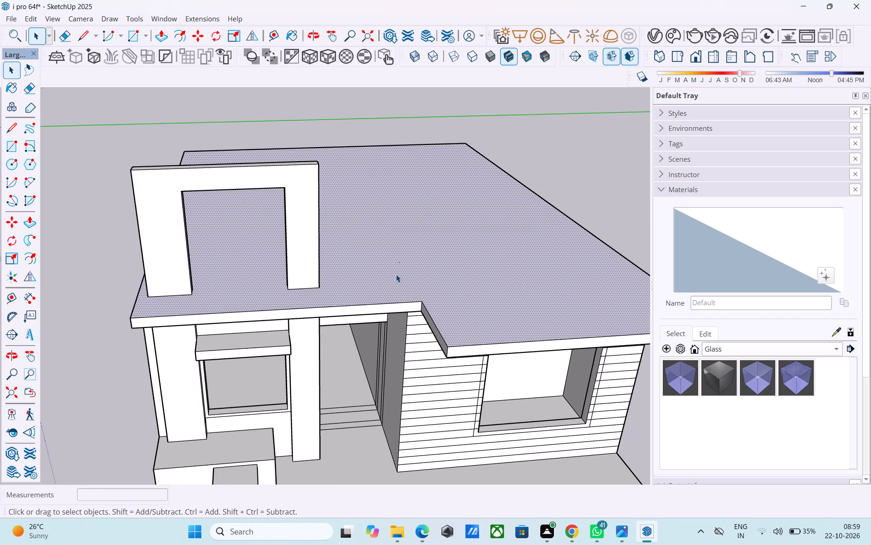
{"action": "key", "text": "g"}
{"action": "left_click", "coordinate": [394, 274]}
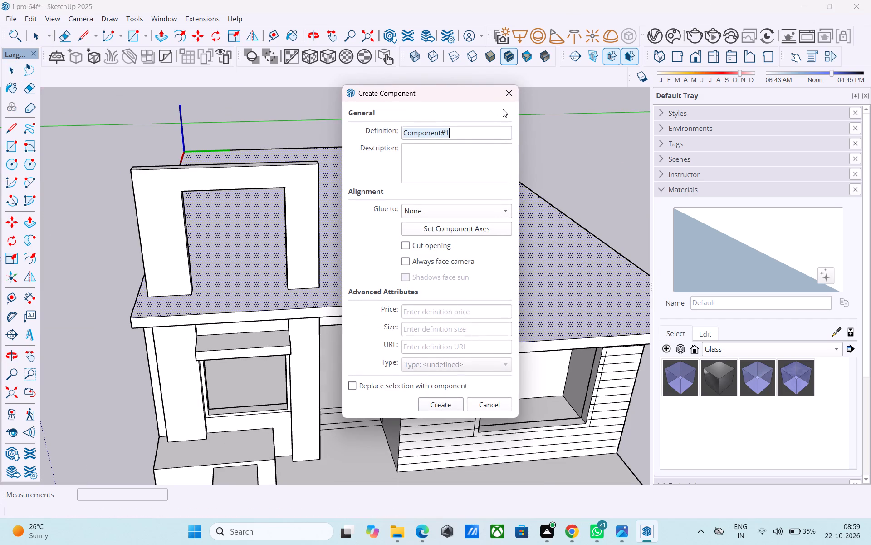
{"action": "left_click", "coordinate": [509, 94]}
Offset the roof slab's top face outline 6" inward to form a border strip.
{"action": "key", "text": "f"}
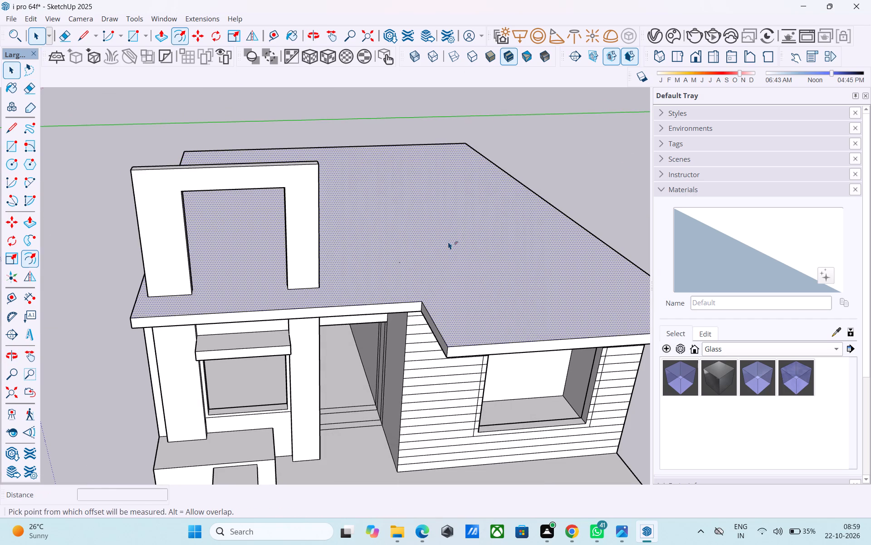
{"action": "left_click", "coordinate": [448, 242]}
{"action": "key", "text": "6"}
{"action": "key", "text": "shift+quotedbl"}
{"action": "key", "text": "Return"}
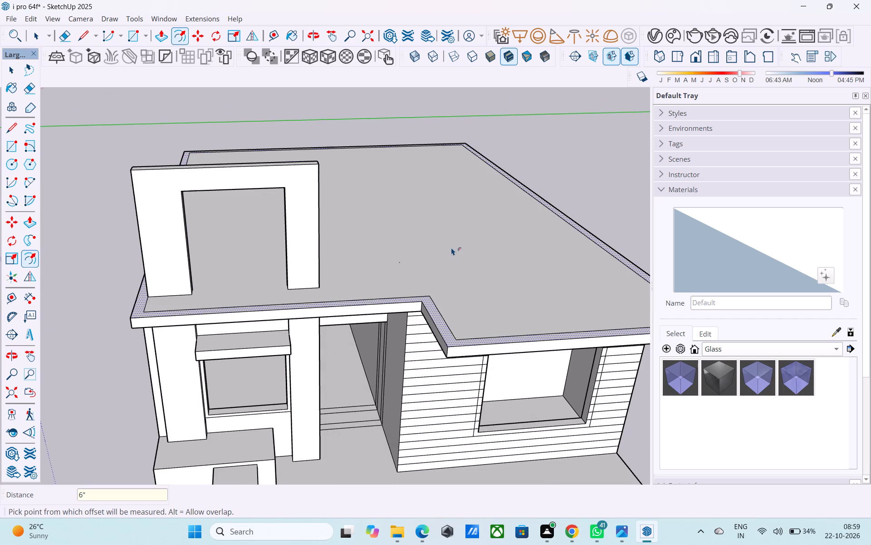
{"action": "key", "text": "space"}
Draw a 6" line across the front border strip, near the inner corner where the roof edge steps out.
{"action": "scroll", "coordinate": [255, 267], "scroll_direction": "down", "scroll_amount": 4}
{"action": "middle_click_drag", "start_coordinate": [242, 274], "coordinate": [360, 265]}
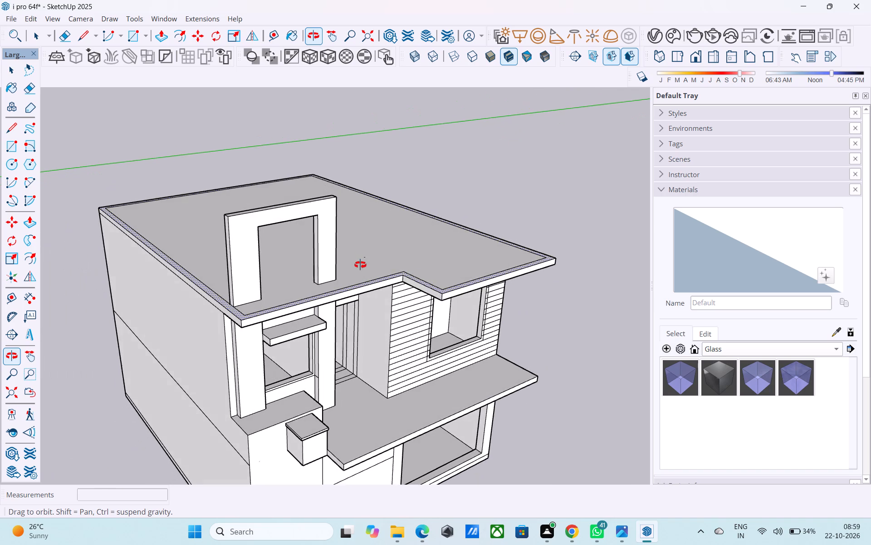
{"action": "middle_click_drag", "start_coordinate": [360, 265], "coordinate": [253, 292]}
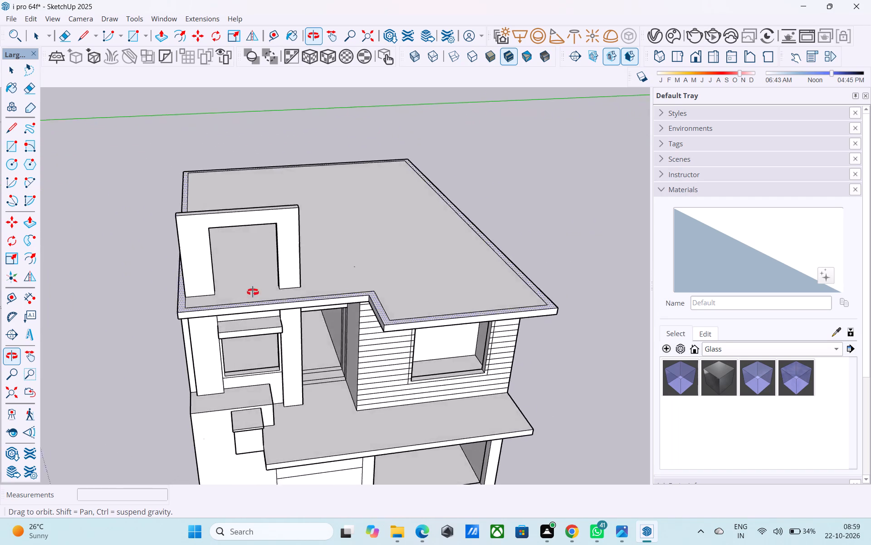
{"action": "middle_click_drag", "start_coordinate": [253, 292], "coordinate": [226, 323]}
{"action": "scroll", "coordinate": [349, 318], "scroll_direction": "up", "scroll_amount": 4}
{"action": "middle_click_drag", "start_coordinate": [349, 317], "coordinate": [449, 193]}
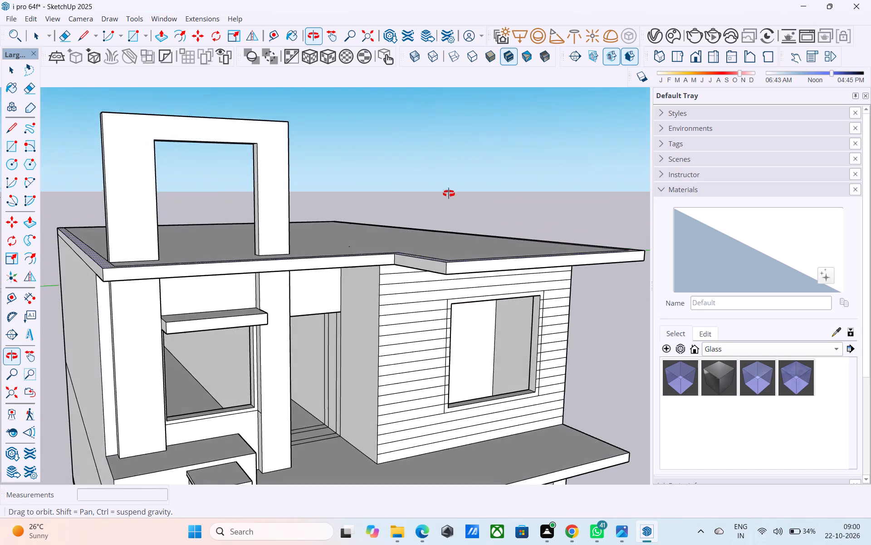
{"action": "middle_click_drag", "start_coordinate": [449, 193], "coordinate": [470, 139]}
{"action": "scroll", "coordinate": [408, 275], "scroll_direction": "up", "scroll_amount": 2}
{"action": "middle_click_drag", "start_coordinate": [406, 272], "coordinate": [387, 237]}
{"action": "scroll", "coordinate": [387, 237], "scroll_direction": "up", "scroll_amount": 7}
{"action": "key", "text": "l"}
{"action": "left_click", "coordinate": [368, 231]}
{"action": "middle_click_drag", "start_coordinate": [365, 199], "coordinate": [362, 381]}
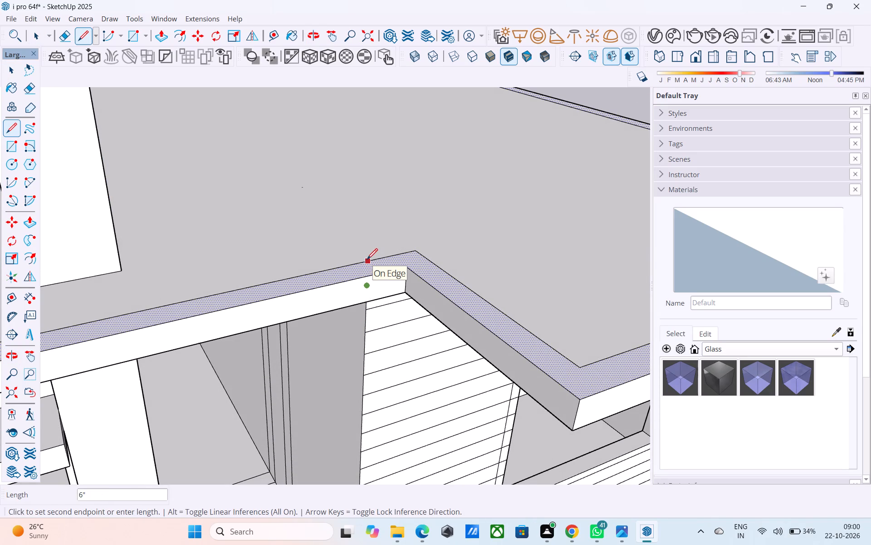
{"action": "left_click", "coordinate": [368, 258]}
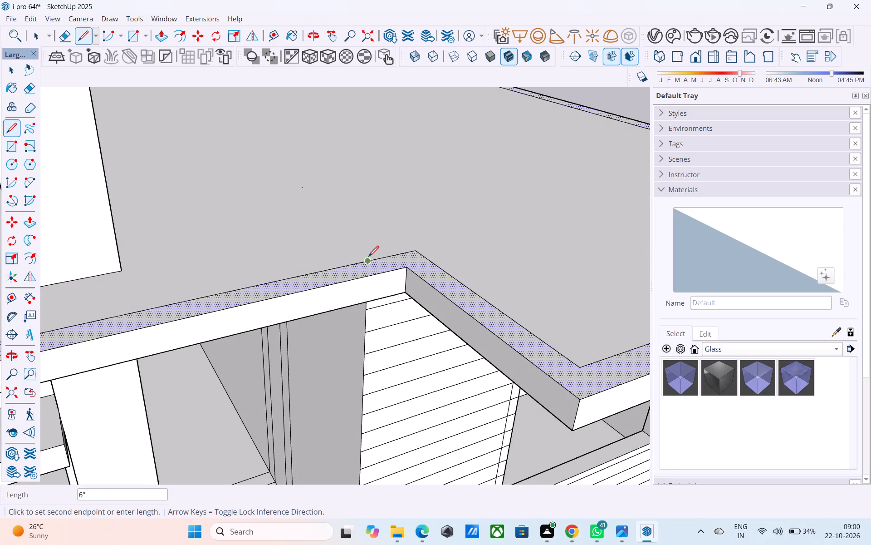
Complete a line along the red axis from the front border strip near the inner corner to the rear border's inner edge.
{"action": "scroll", "coordinate": [368, 258], "scroll_direction": "down", "scroll_amount": 4}
{"action": "scroll", "coordinate": [360, 382], "scroll_direction": "down", "scroll_amount": 6}
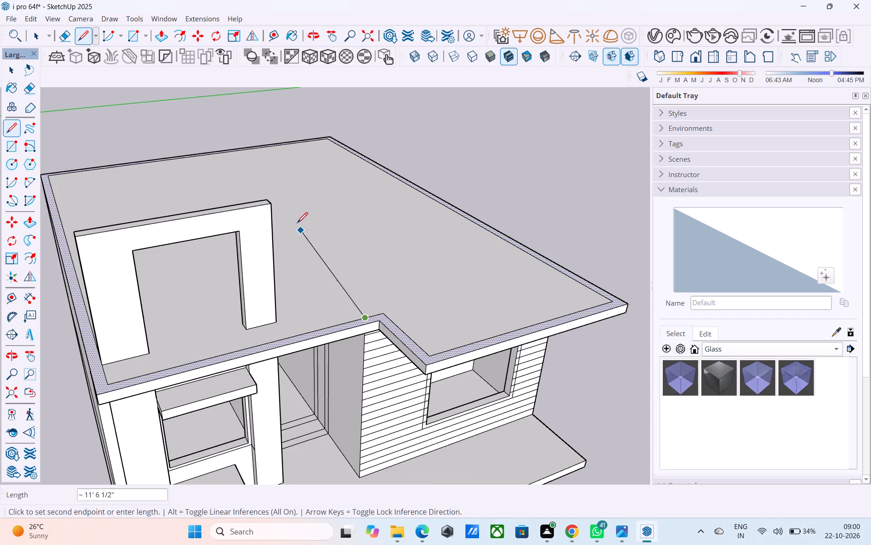
{"action": "middle_click_drag", "start_coordinate": [297, 223], "coordinate": [210, 255]}
{"action": "scroll", "coordinate": [304, 121], "scroll_direction": "up", "scroll_amount": 3}
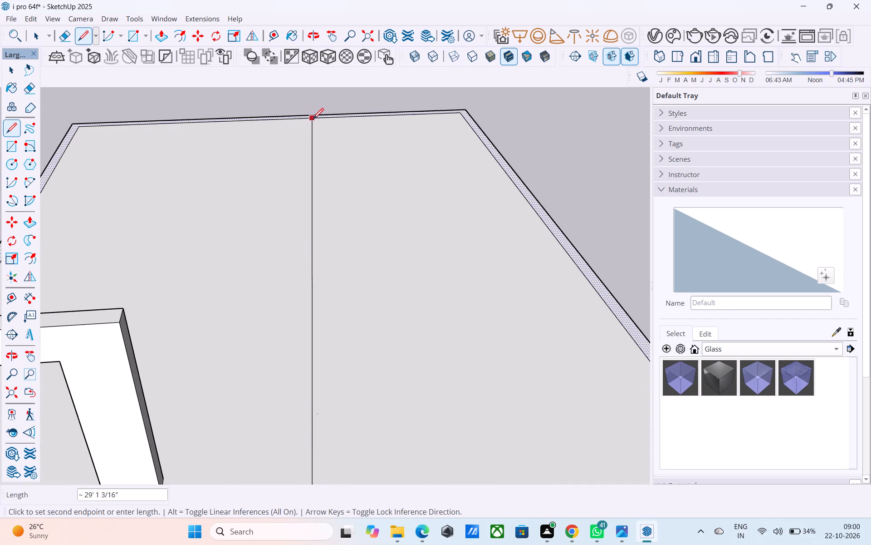
{"action": "scroll", "coordinate": [306, 134], "scroll_direction": "up", "scroll_amount": 5}
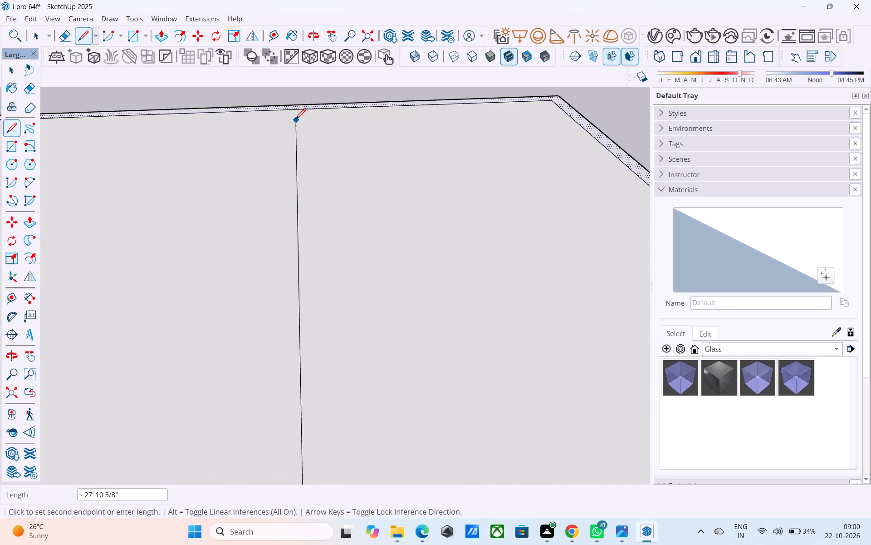
{"action": "scroll", "coordinate": [291, 115], "scroll_direction": "down", "scroll_amount": 9}
{"action": "middle_click_drag", "start_coordinate": [299, 154], "coordinate": [0, 245]}
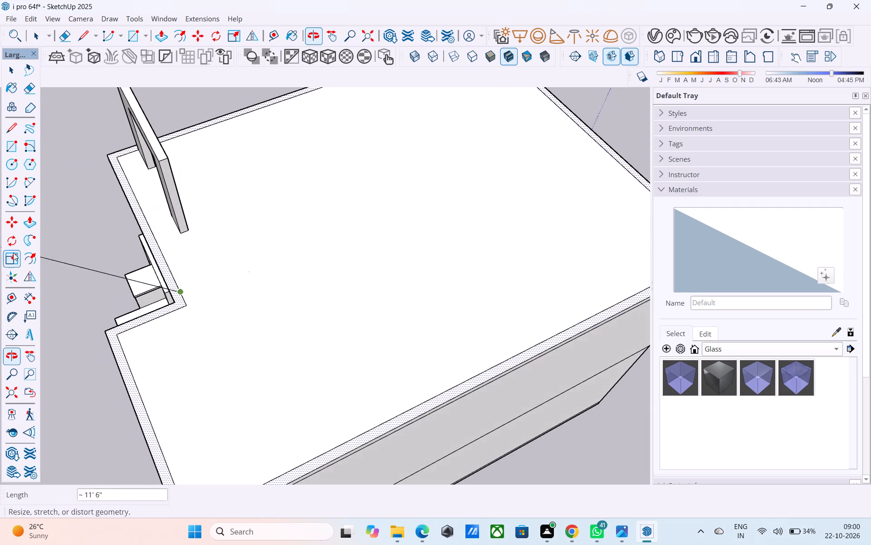
{"action": "middle_click_drag", "start_coordinate": [572, 154], "coordinate": [172, 182]}
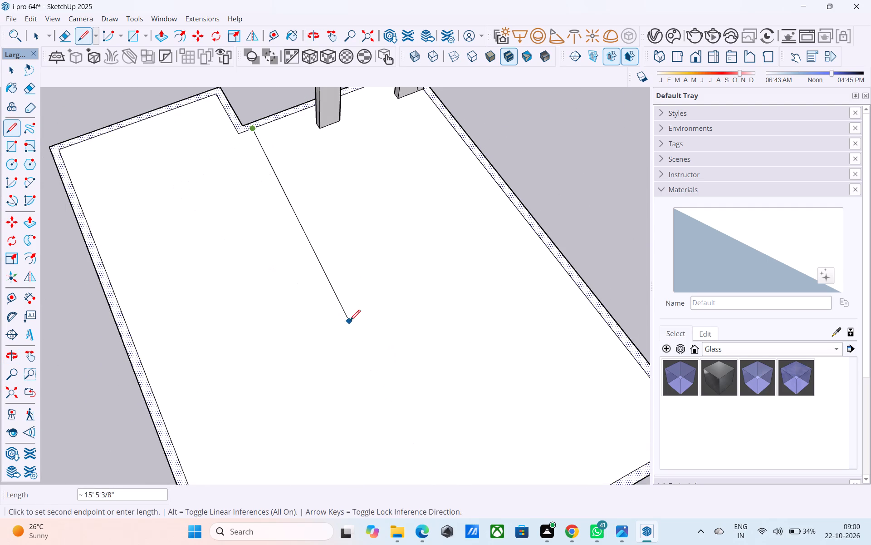
{"action": "middle_click_drag", "start_coordinate": [371, 361], "coordinate": [290, 198]}
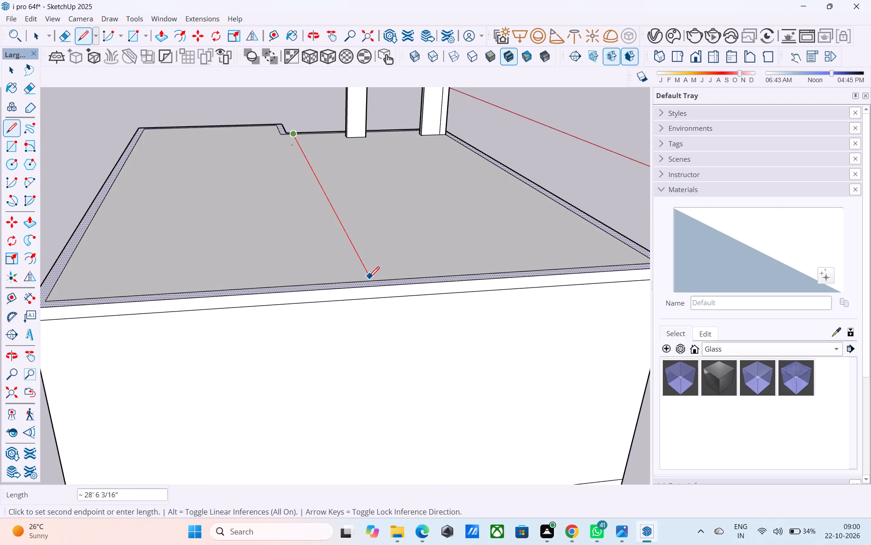
{"action": "left_click", "coordinate": [371, 281]}
Copy the roof's dividing line 6" toward the stepped-out side of the slab.
{"action": "key", "text": "space"}
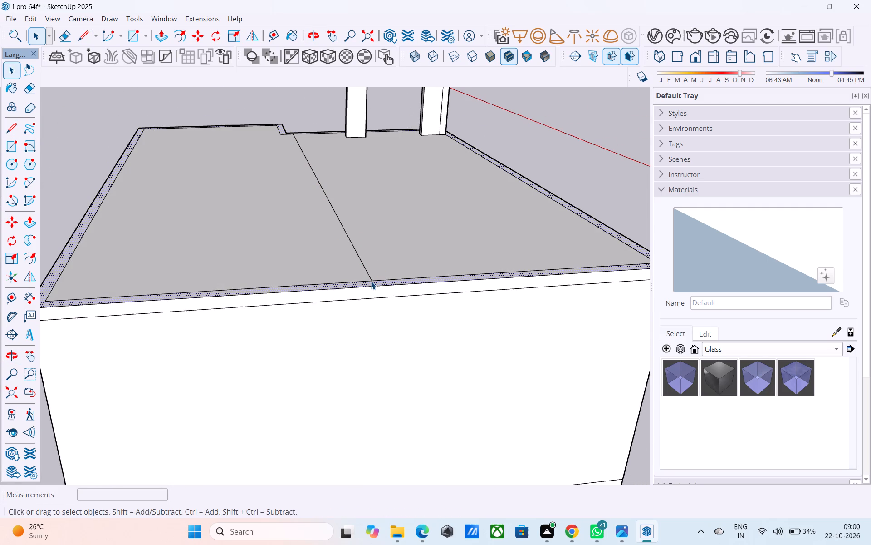
{"action": "left_click", "coordinate": [370, 275]}
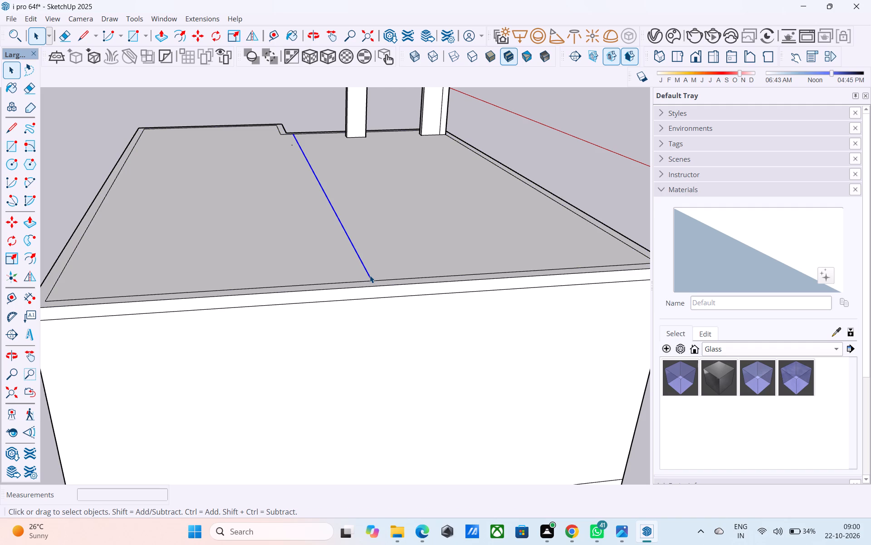
{"action": "key", "text": "m"}
{"action": "left_click", "coordinate": [371, 277]}
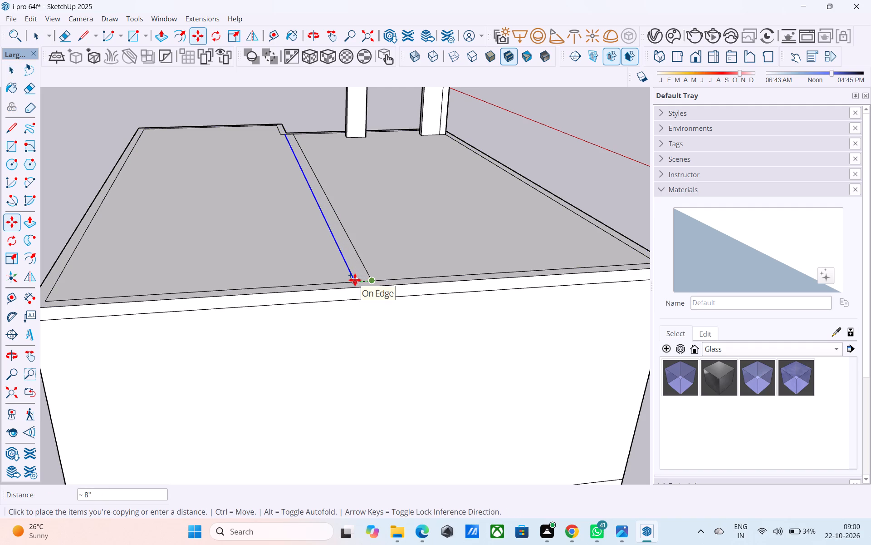
{"action": "type", "text": "6\""}
{"action": "key", "text": "Return"}
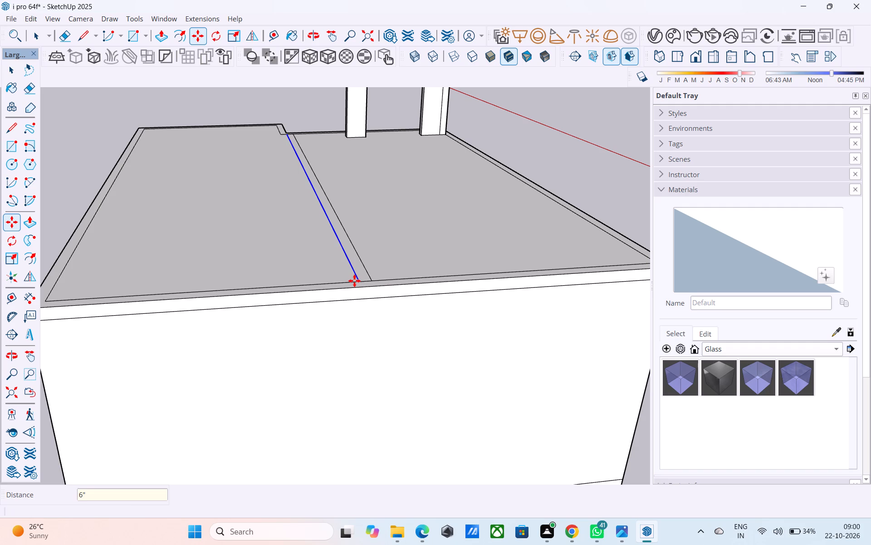
Draw an 11' 6" line from the copied dividing line's front end to the inner edge of the side border.
{"action": "scroll", "coordinate": [278, 196], "scroll_direction": "down", "scroll_amount": 5}
{"action": "middle_click_drag", "start_coordinate": [267, 207], "coordinate": [662, 313]}
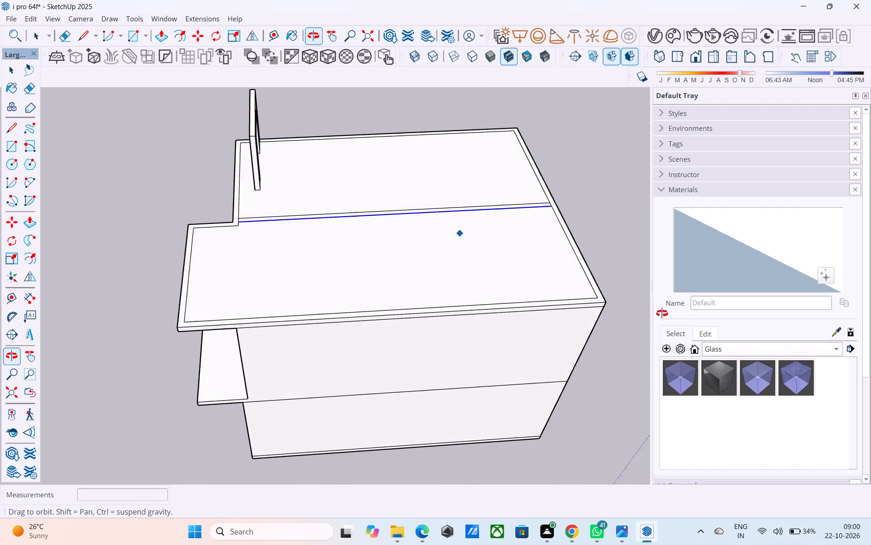
{"action": "middle_click_drag", "start_coordinate": [662, 313], "coordinate": [675, 314]}
{"action": "middle_click_drag", "start_coordinate": [347, 263], "coordinate": [335, 260]}
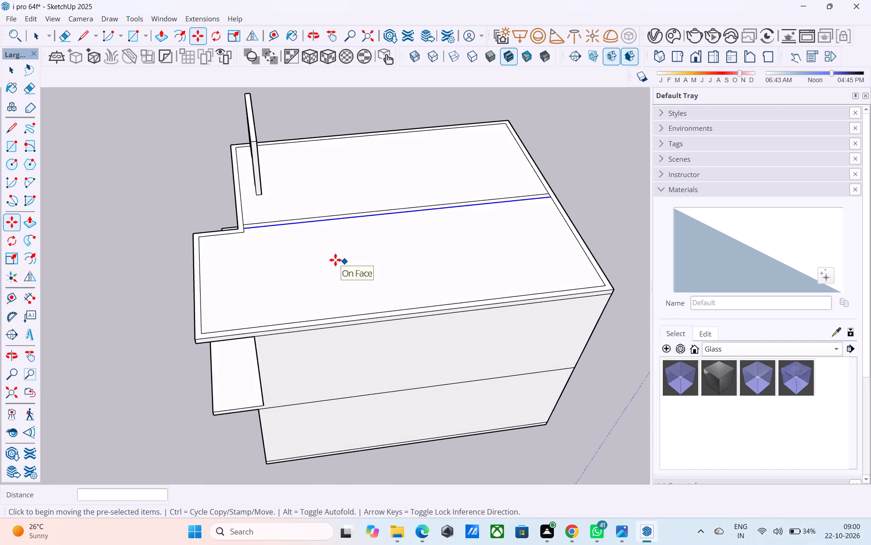
{"action": "middle_click_drag", "start_coordinate": [335, 259], "coordinate": [328, 258]}
{"action": "key", "text": "l"}
{"action": "scroll", "coordinate": [328, 257], "scroll_direction": "up", "scroll_amount": 3}
{"action": "scroll", "coordinate": [225, 226], "scroll_direction": "up", "scroll_amount": 7}
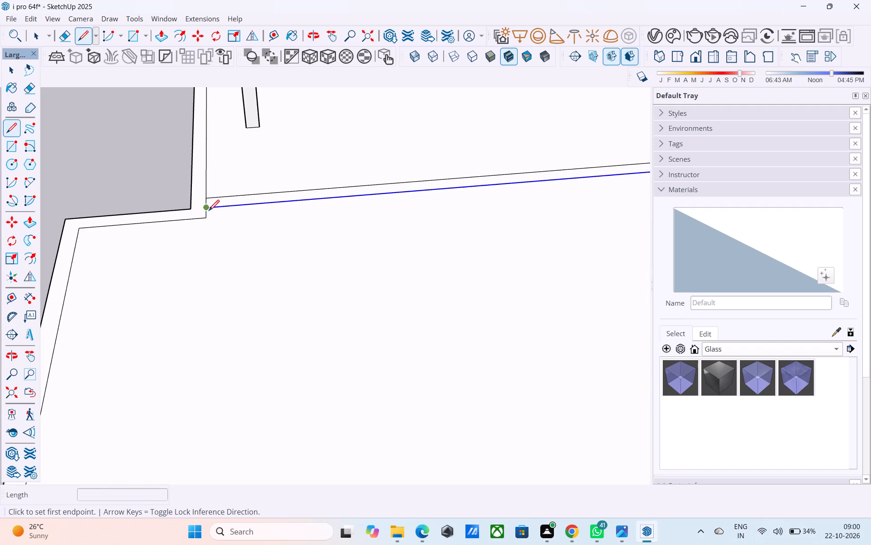
{"action": "left_click", "coordinate": [206, 208]}
{"action": "scroll", "coordinate": [206, 207], "scroll_direction": "down", "scroll_amount": 5}
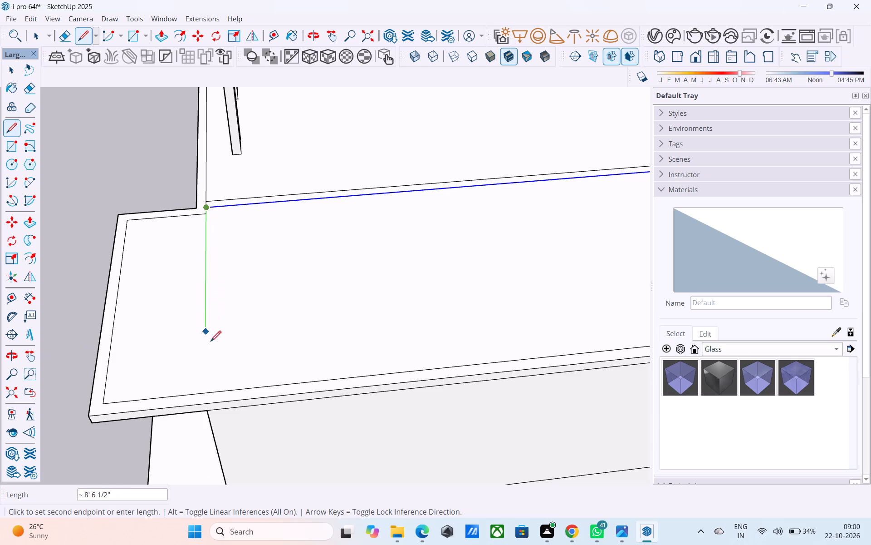
{"action": "left_click", "coordinate": [207, 391]}
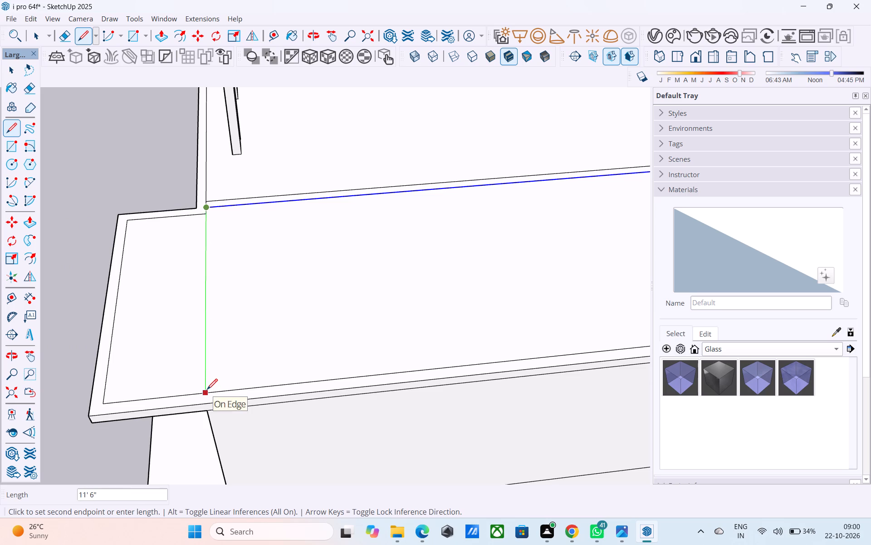
Copy the cross line 6" toward the rear of the roof slab.
{"action": "key", "text": "space"}
{"action": "left_click", "coordinate": [205, 388]}
{"action": "key", "text": "m"}
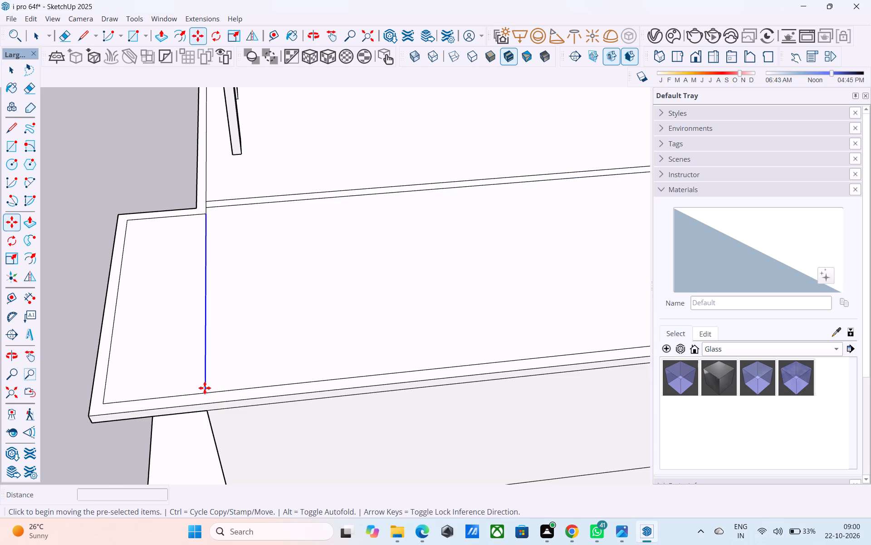
{"action": "left_click", "coordinate": [207, 396]}
{"action": "left_click", "coordinate": [219, 391]}
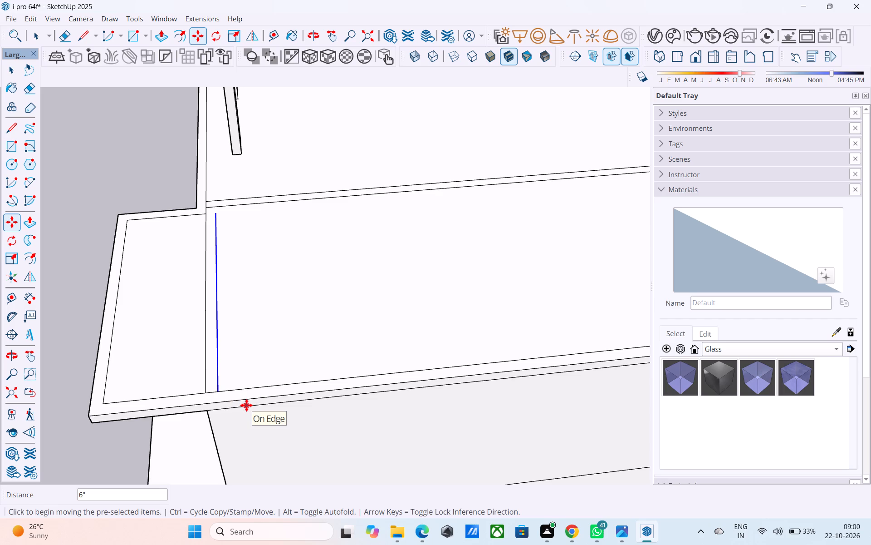
Draw a 6" line extending the copied cross line to the nearer dividing line.
{"action": "key", "text": "l"}
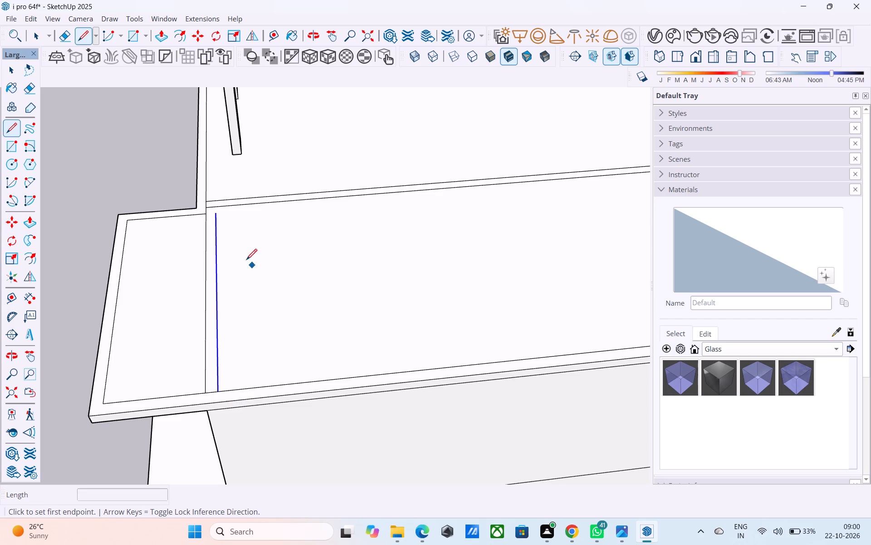
{"action": "scroll", "coordinate": [216, 203], "scroll_direction": "up", "scroll_amount": 3}
{"action": "left_click", "coordinate": [218, 214]}
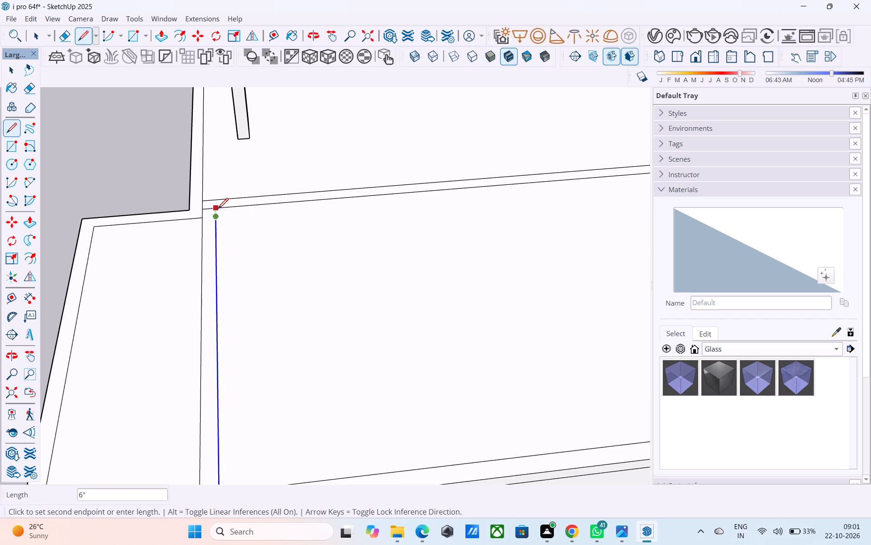
{"action": "left_click", "coordinate": [218, 209]}
Erase the short dividing-line segment between the two cross lines where the strips meet.
{"action": "key", "text": "e"}
{"action": "scroll", "coordinate": [197, 208], "scroll_direction": "up", "scroll_amount": 4}
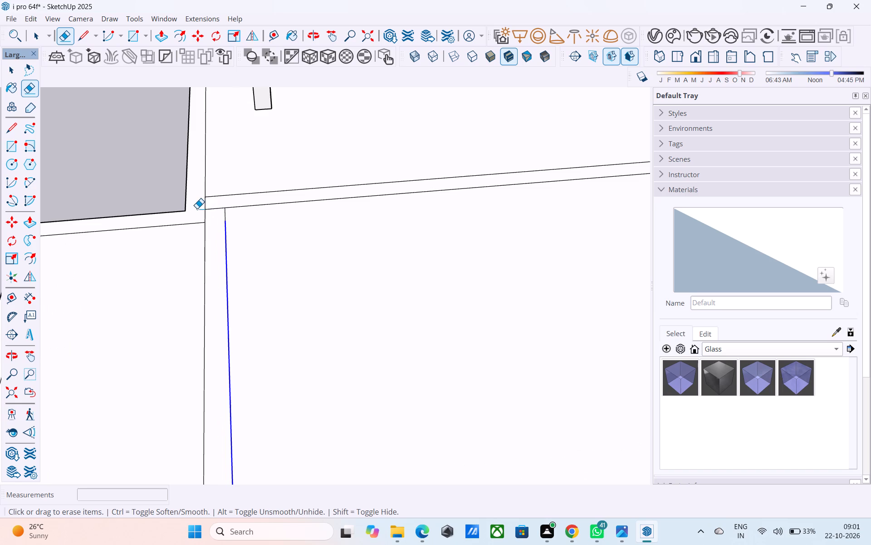
{"action": "left_click_drag", "start_coordinate": [213, 204], "coordinate": [215, 208]}
Inspect the roof slab's border and dividing strips from above and from the front of the house.
{"action": "scroll", "coordinate": [217, 198], "scroll_direction": "down", "scroll_amount": 10}
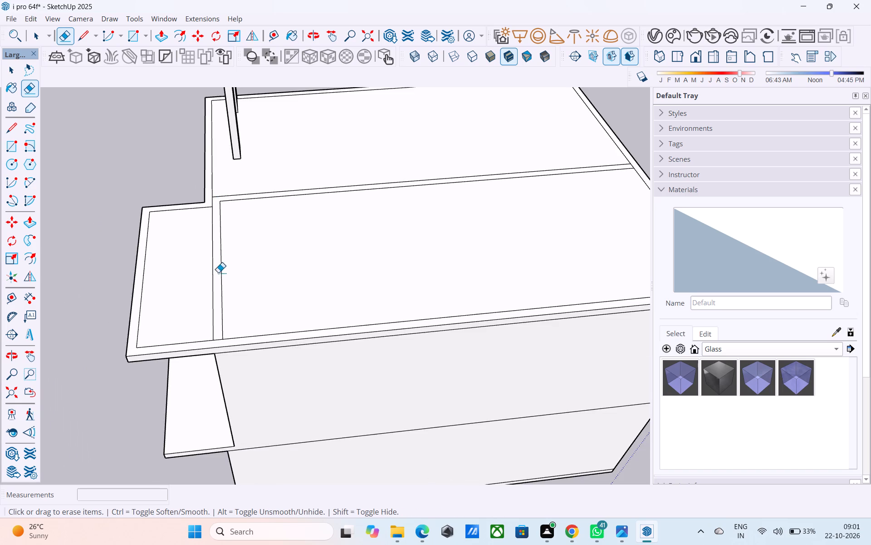
{"action": "middle_click_drag", "start_coordinate": [208, 288], "coordinate": [183, 263]}
{"action": "scroll", "coordinate": [198, 225], "scroll_direction": "down", "scroll_amount": 5}
{"action": "middle_click_drag", "start_coordinate": [206, 240], "coordinate": [229, 283]}
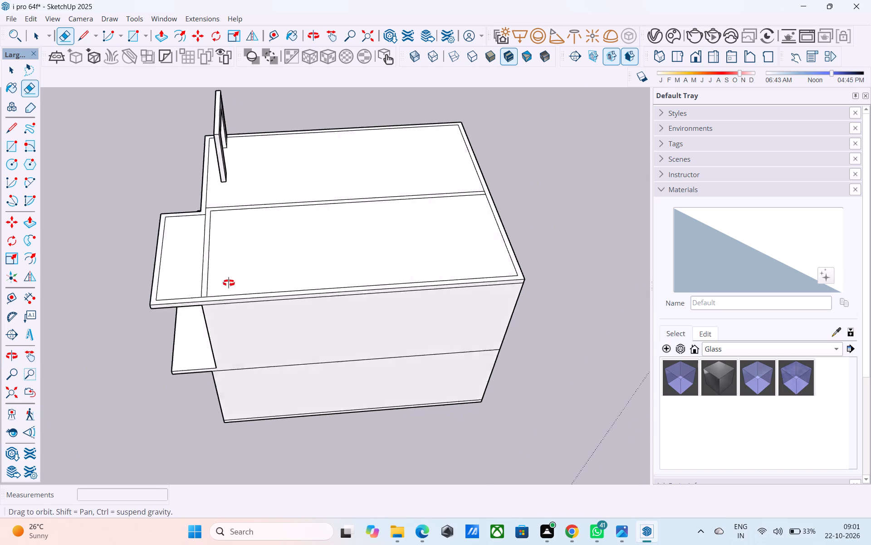
{"action": "middle_click_drag", "start_coordinate": [229, 283], "coordinate": [242, 304]}
{"action": "middle_click_drag", "start_coordinate": [213, 312], "coordinate": [226, 320]}
{"action": "scroll", "coordinate": [211, 314], "scroll_direction": "down", "scroll_amount": 4}
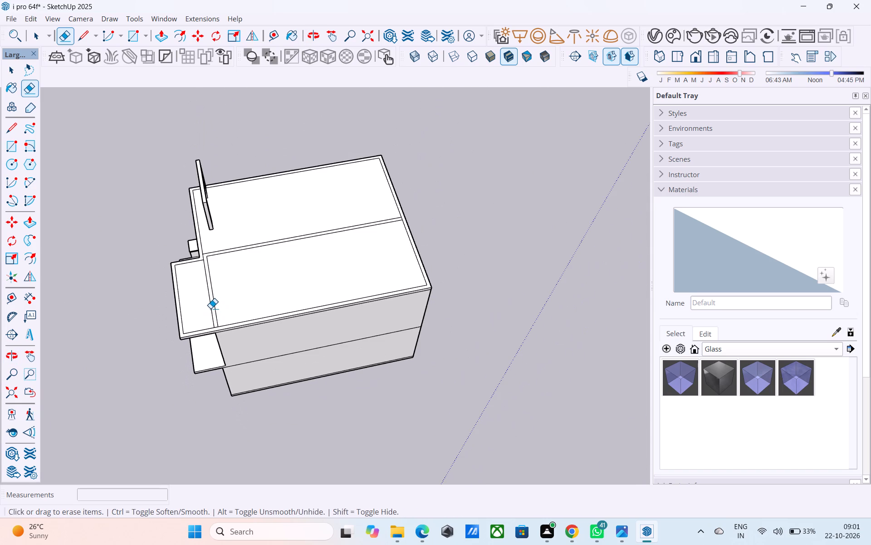
{"action": "middle_click_drag", "start_coordinate": [209, 305], "coordinate": [358, 249]}
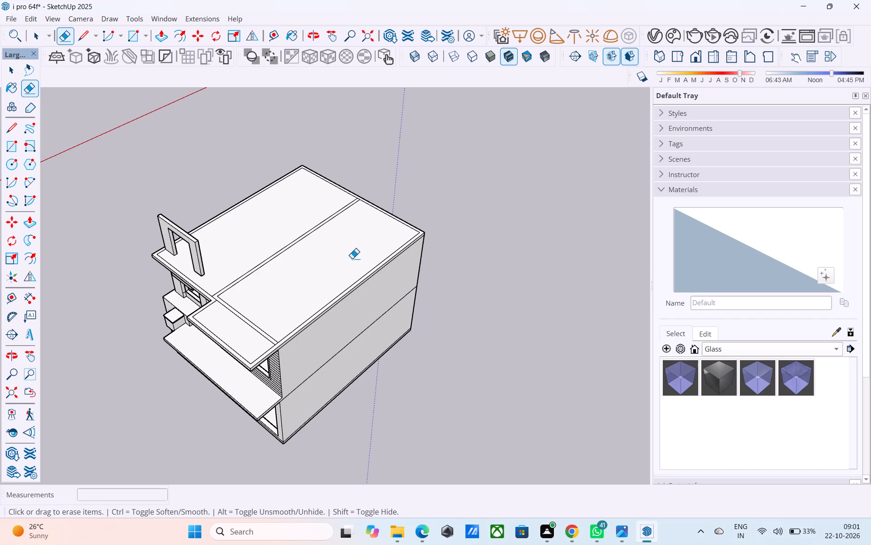
{"action": "middle_click_drag", "start_coordinate": [314, 302], "coordinate": [460, 198]}
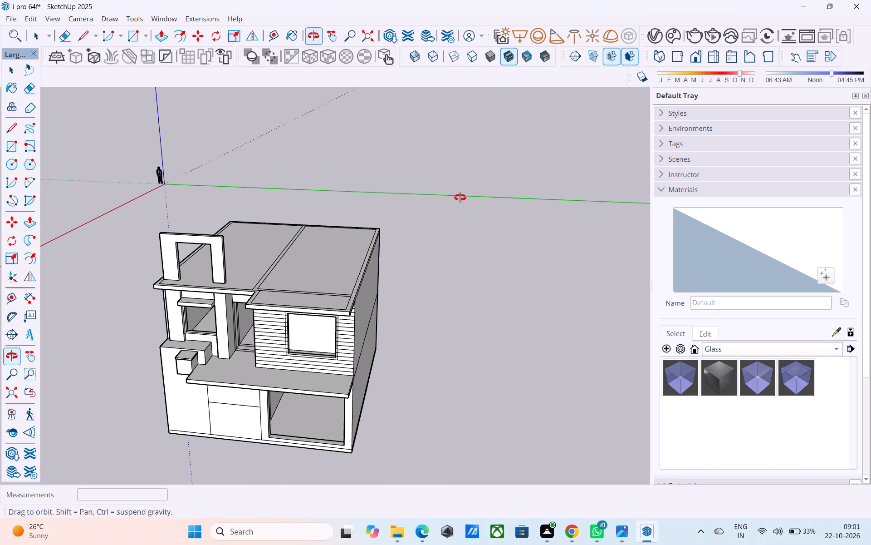
{"action": "middle_click_drag", "start_coordinate": [460, 198], "coordinate": [460, 264]}
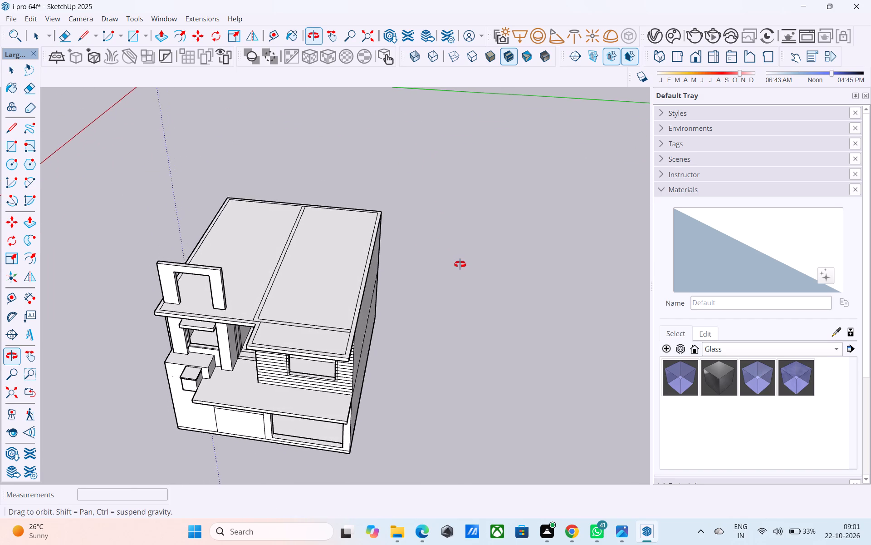
{"action": "middle_click_drag", "start_coordinate": [460, 264], "coordinate": [384, 213]}
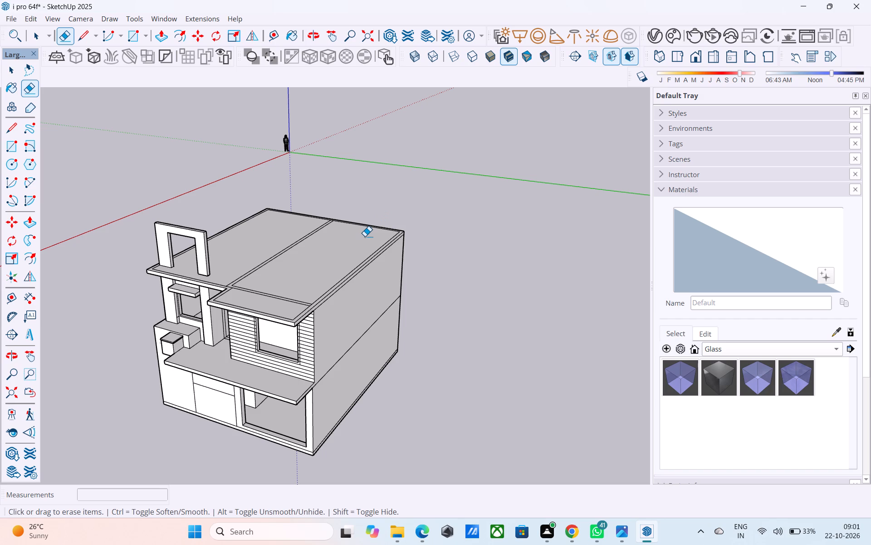
Draw lines from the front cross line's end across the side border strip and down the slab's edge to the wall corner.
{"action": "key", "text": "l"}
{"action": "middle_click_drag", "start_coordinate": [347, 252], "coordinate": [346, 269]}
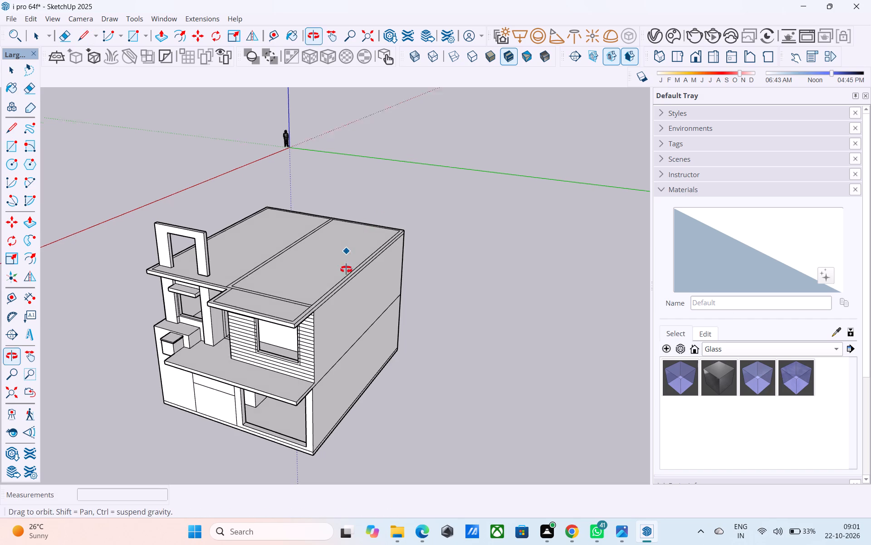
{"action": "middle_click_drag", "start_coordinate": [346, 269], "coordinate": [345, 275]}
{"action": "scroll", "coordinate": [304, 312], "scroll_direction": "up", "scroll_amount": 11}
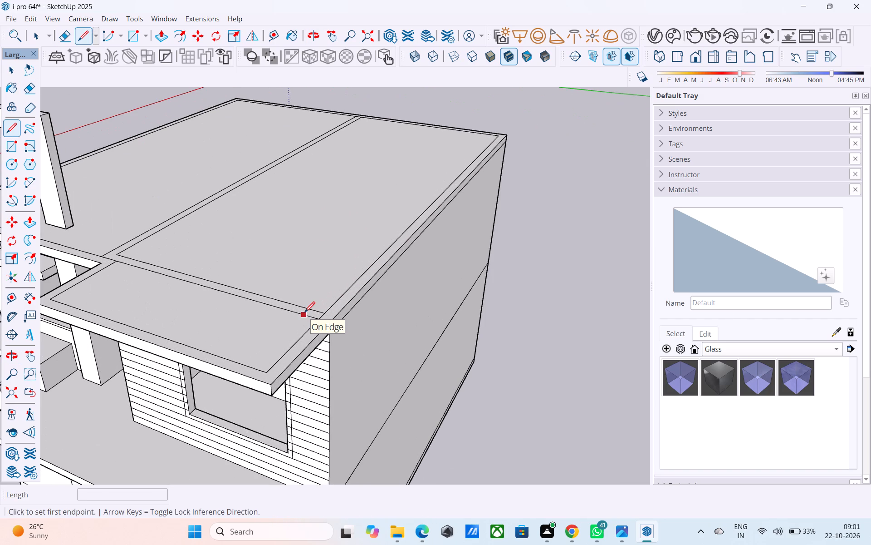
{"action": "scroll", "coordinate": [304, 313], "scroll_direction": "down", "scroll_amount": 5}
{"action": "middle_click_drag", "start_coordinate": [306, 318], "coordinate": [312, 303]}
{"action": "scroll", "coordinate": [314, 309], "scroll_direction": "up", "scroll_amount": 7}
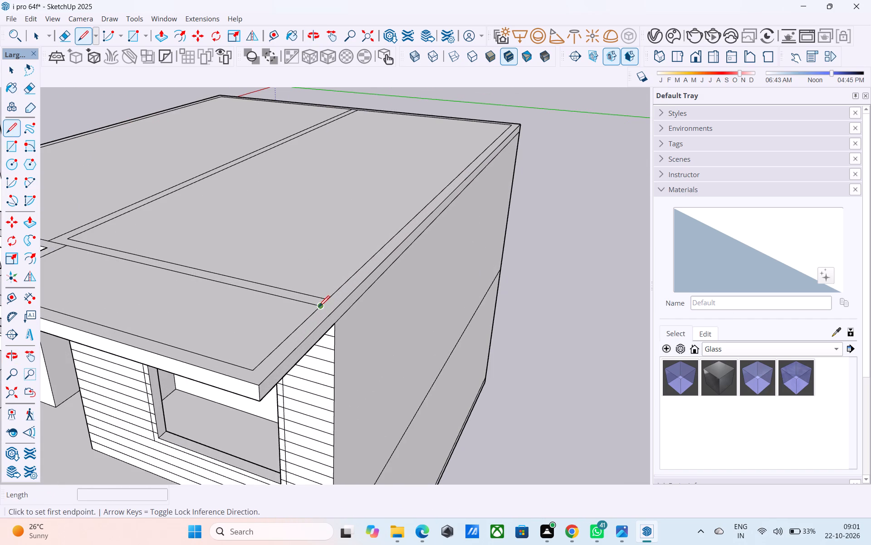
{"action": "left_click", "coordinate": [319, 307]}
{"action": "left_click", "coordinate": [332, 312]}
{"action": "left_click", "coordinate": [337, 311]}
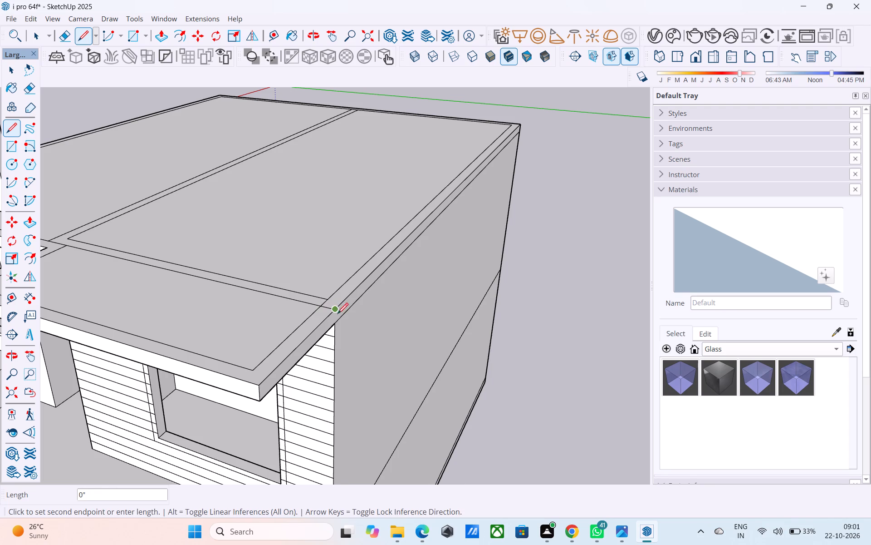
{"action": "left_click", "coordinate": [340, 324]}
Copy the side border's short inner line on the front overhang 4' inward, parallel to the overhang's side edge.
{"action": "middle_click_drag", "start_coordinate": [338, 324], "coordinate": [283, 238]}
{"action": "scroll", "coordinate": [283, 238], "scroll_direction": "up", "scroll_amount": 3}
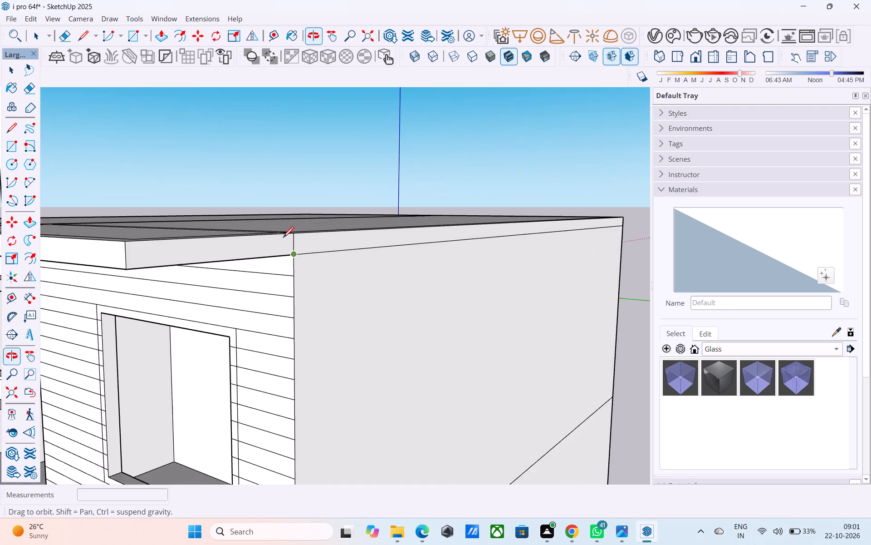
{"action": "scroll", "coordinate": [283, 238], "scroll_direction": "up", "scroll_amount": 1}
{"action": "scroll", "coordinate": [530, 274], "scroll_direction": "down", "scroll_amount": 5}
{"action": "middle_click_drag", "start_coordinate": [528, 284], "coordinate": [531, 319]}
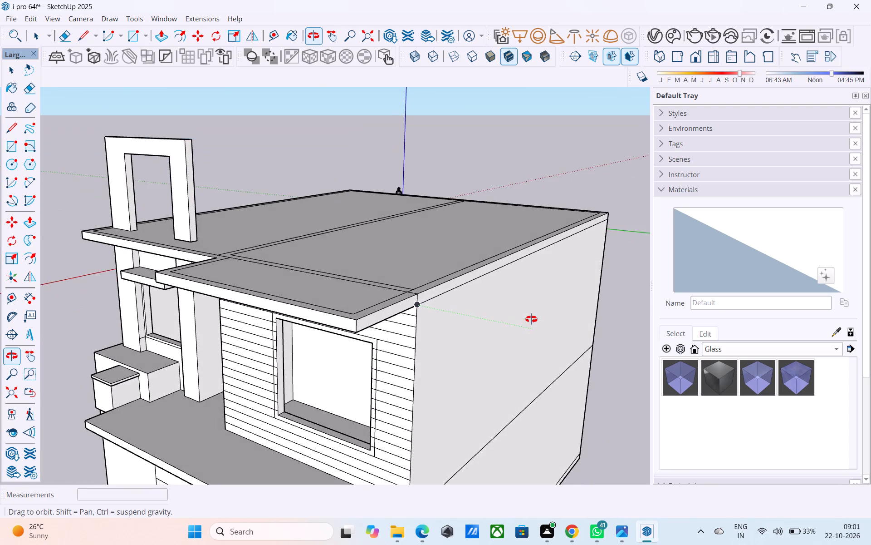
{"action": "middle_click_drag", "start_coordinate": [531, 319], "coordinate": [556, 320]}
{"action": "middle_click_drag", "start_coordinate": [342, 307], "coordinate": [343, 376]}
{"action": "key", "text": "space"}
{"action": "left_click", "coordinate": [396, 383]}
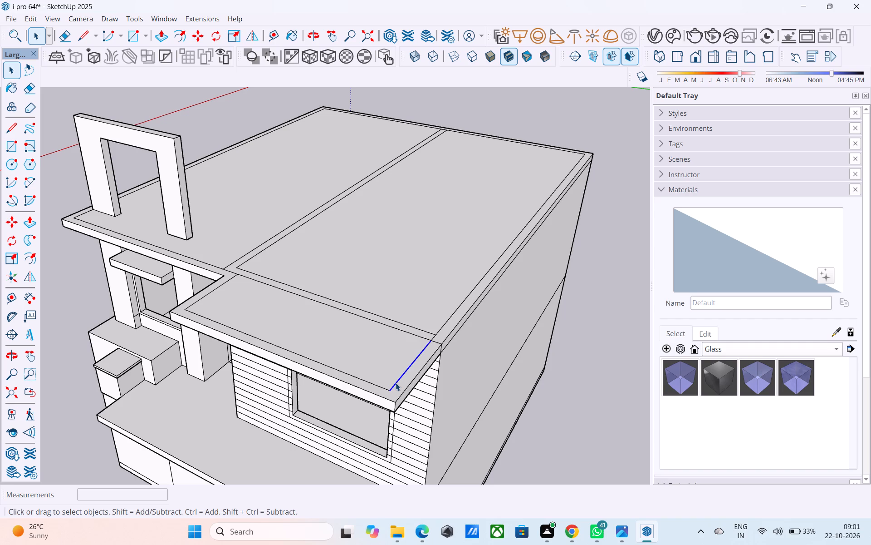
{"action": "key", "text": "m"}
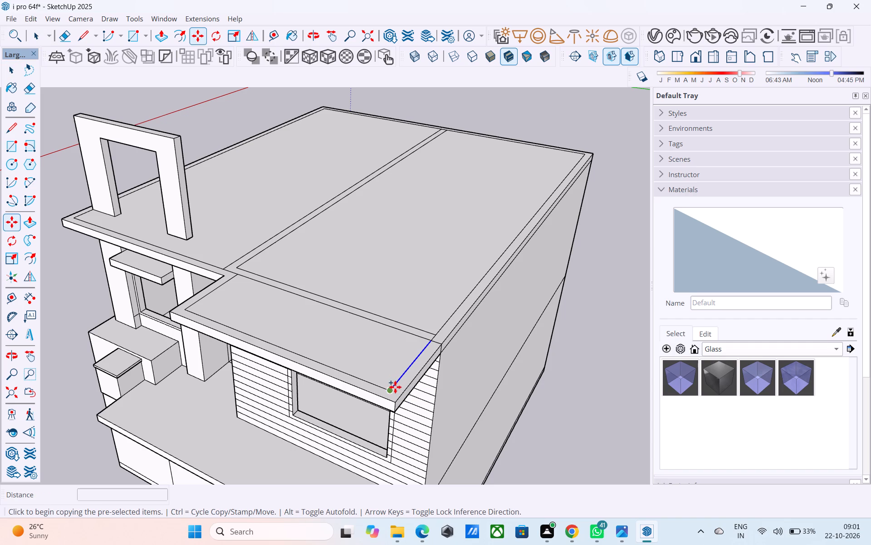
{"action": "left_click", "coordinate": [393, 389]}
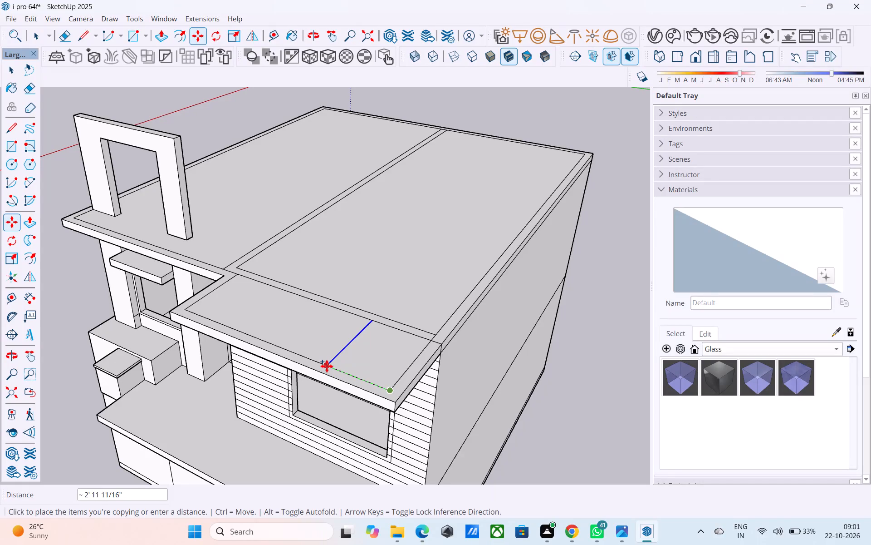
{"action": "key", "text": "3"}
{"action": "key", "text": "apostrophe"}
{"action": "key", "text": "Return"}
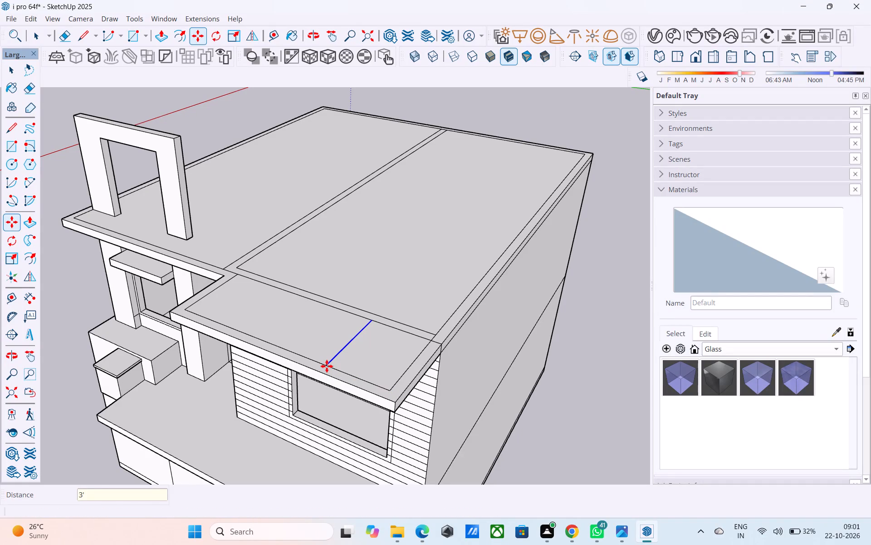
{"action": "type", "text": "4'"}
{"action": "key", "text": "Return"}
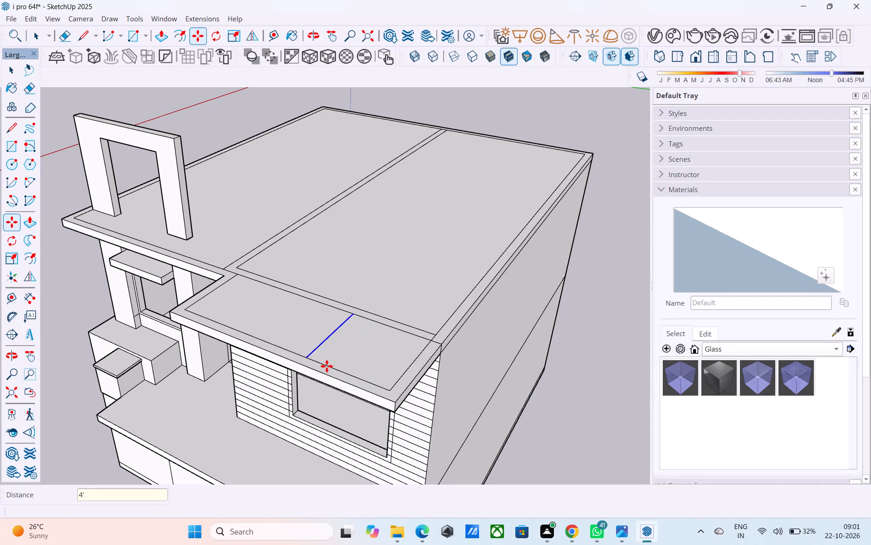
Draw 6" lines from the copied line's front end across the border strip and down the slab's front edge.
{"action": "scroll", "coordinate": [318, 360], "scroll_direction": "up", "scroll_amount": 2}
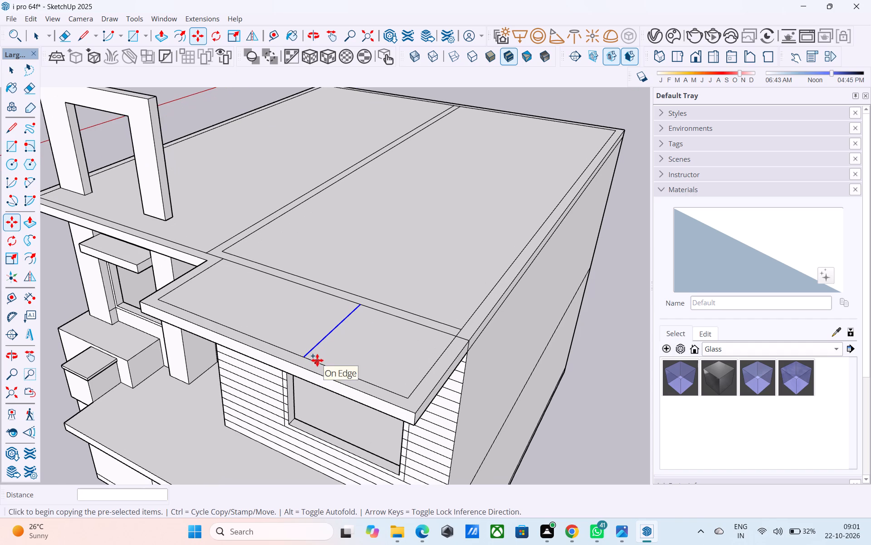
{"action": "scroll", "coordinate": [304, 362], "scroll_direction": "up", "scroll_amount": 4}
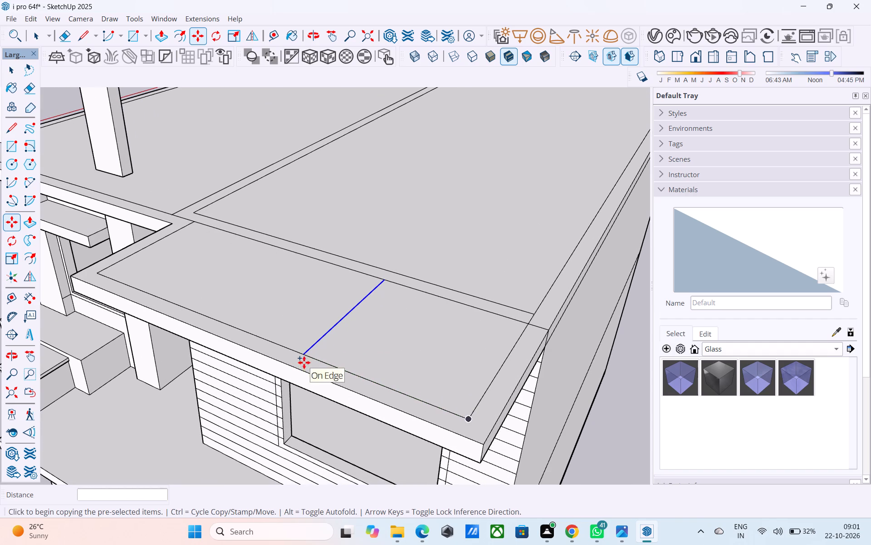
{"action": "key", "text": "l"}
{"action": "left_click", "coordinate": [303, 356]}
{"action": "left_click", "coordinate": [294, 367]}
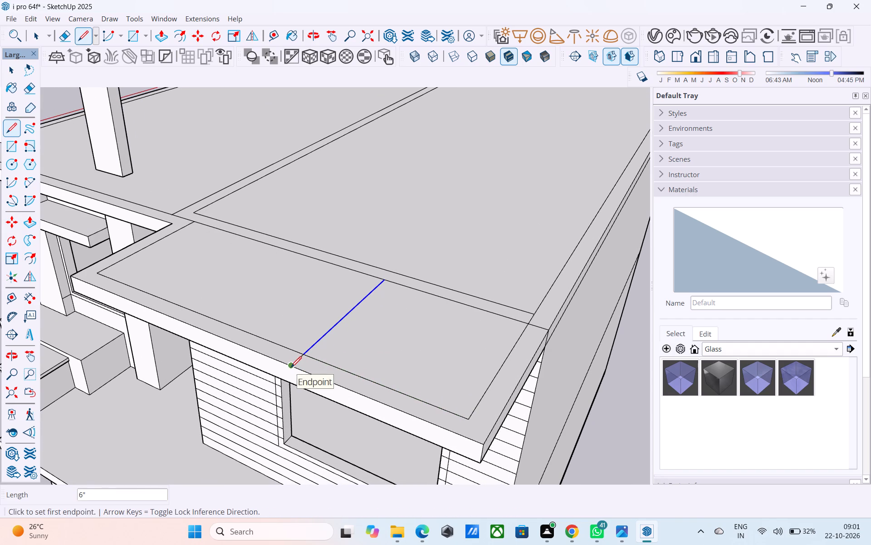
{"action": "left_click", "coordinate": [291, 368]}
{"action": "left_click", "coordinate": [291, 382]}
{"action": "key", "text": "space"}
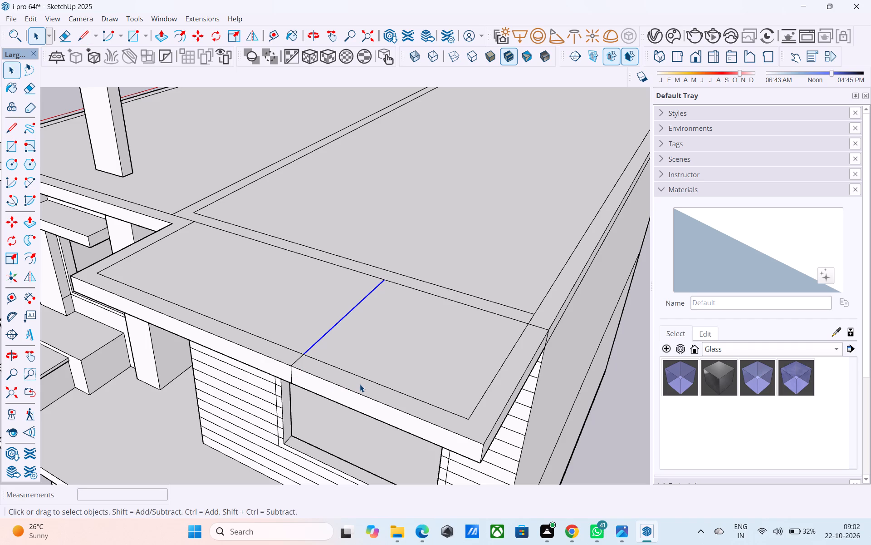
Erase the inner front and side border lines within the overhang's outer corner section.
{"action": "key", "text": "e"}
{"action": "left_click", "coordinate": [372, 386]}
{"action": "left_click_drag", "start_coordinate": [477, 401], "coordinate": [481, 406]}
{"action": "left_click_drag", "start_coordinate": [470, 413], "coordinate": [462, 416]}
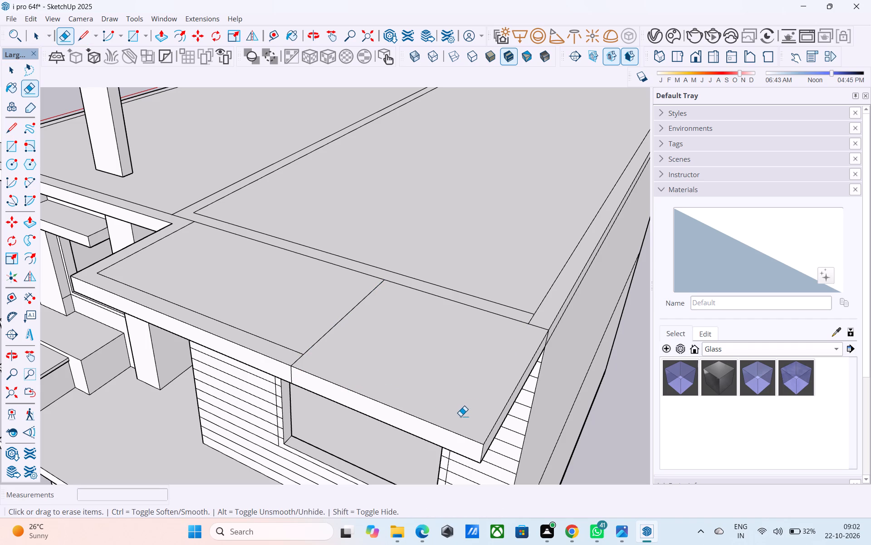
{"action": "key", "text": "space"}
Push the overhang's side face in 4' 6" to the new dividing line, cutting away the corner section.
{"action": "middle_click_drag", "start_coordinate": [460, 416], "coordinate": [441, 372]}
{"action": "left_click", "coordinate": [472, 375]}
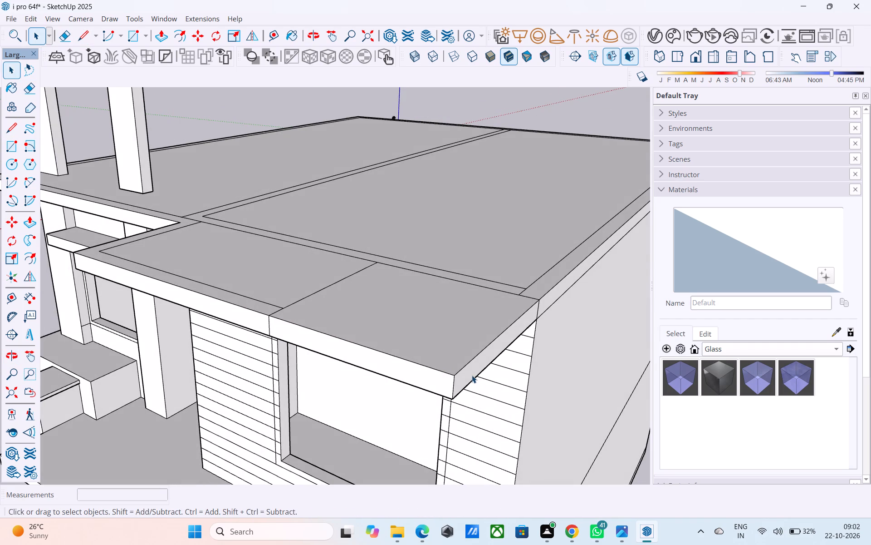
{"action": "key", "text": "p"}
{"action": "left_click", "coordinate": [472, 375]}
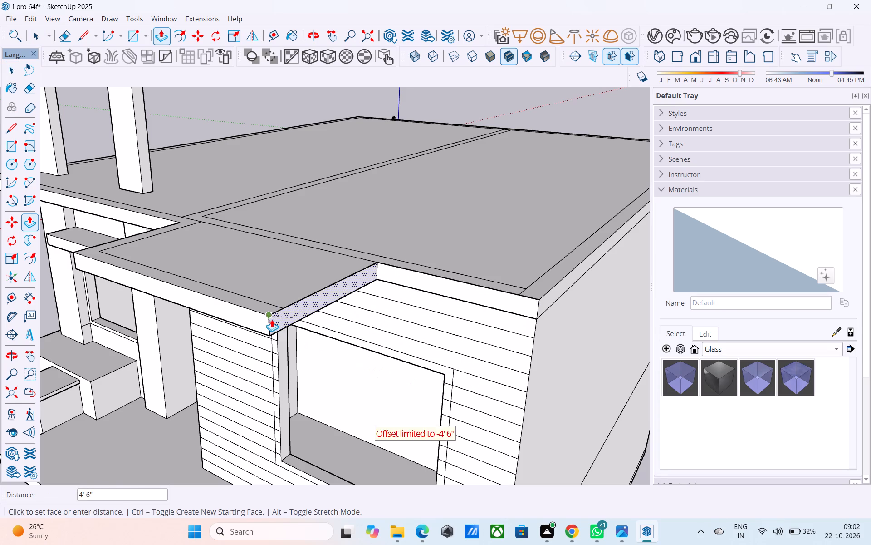
{"action": "left_click", "coordinate": [272, 319]}
{"action": "key", "text": "space"}
Inspect the shortened roof overhang and the whole front facade from several angles, including from below.
{"action": "scroll", "coordinate": [274, 325], "scroll_direction": "down", "scroll_amount": 4}
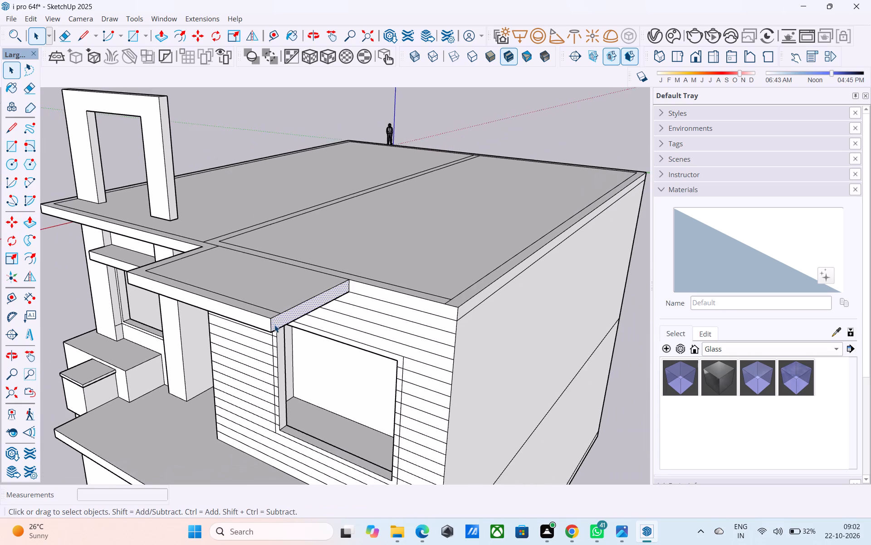
{"action": "middle_click_drag", "start_coordinate": [310, 411], "coordinate": [365, 334]}
{"action": "scroll", "coordinate": [300, 358], "scroll_direction": "down", "scroll_amount": 3}
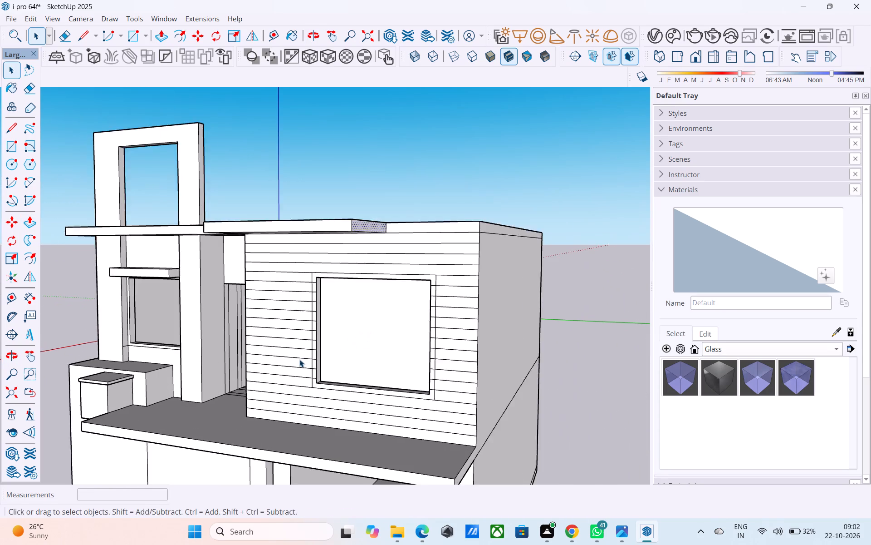
{"action": "middle_click_drag", "start_coordinate": [298, 360], "coordinate": [389, 337]}
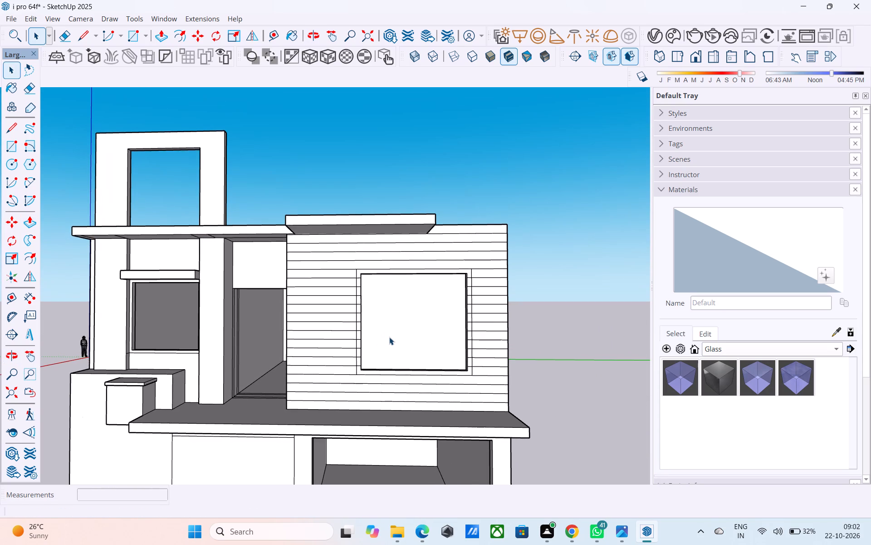
{"action": "scroll", "coordinate": [393, 334], "scroll_direction": "down", "scroll_amount": 1}
{"action": "middle_click_drag", "start_coordinate": [393, 333], "coordinate": [393, 360]}
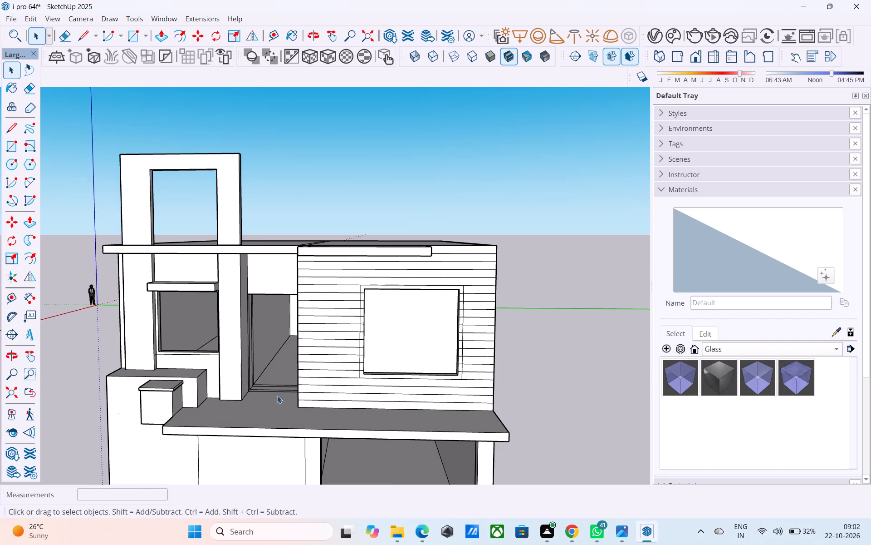
{"action": "middle_click_drag", "start_coordinate": [203, 425], "coordinate": [346, 259]}
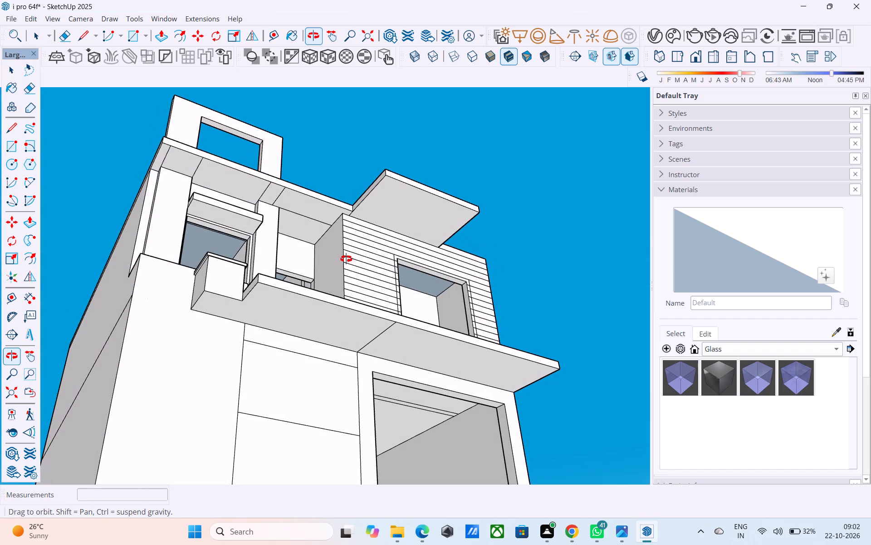
{"action": "middle_click_drag", "start_coordinate": [346, 259], "coordinate": [367, 358]}
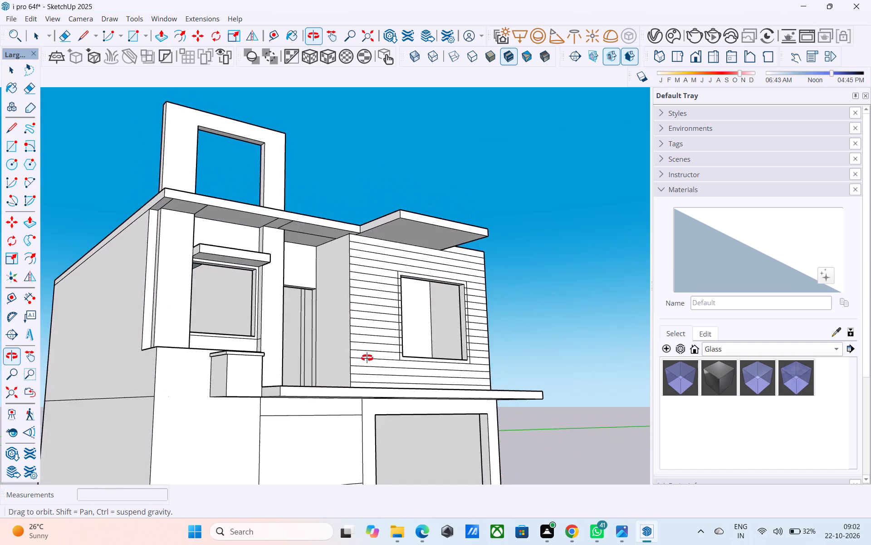
{"action": "middle_click_drag", "start_coordinate": [367, 358], "coordinate": [373, 384]}
{"action": "scroll", "coordinate": [335, 311], "scroll_direction": "down", "scroll_amount": 5}
{"action": "middle_click_drag", "start_coordinate": [326, 311], "coordinate": [297, 302]}
{"action": "scroll", "coordinate": [301, 301], "scroll_direction": "down", "scroll_amount": 1}
{"action": "middle_click_drag", "start_coordinate": [299, 301], "coordinate": [269, 309]}
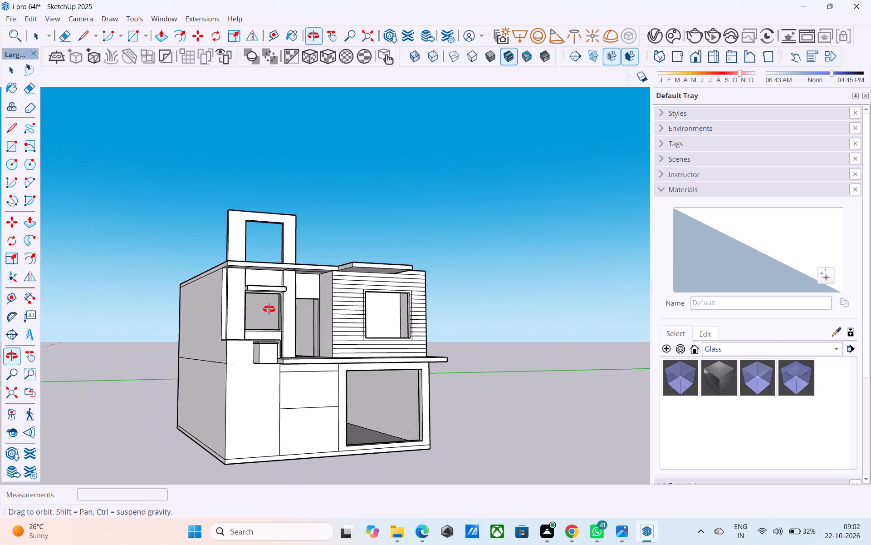
{"action": "middle_click_drag", "start_coordinate": [269, 309], "coordinate": [217, 332]}
{"action": "middle_click_drag", "start_coordinate": [247, 380], "coordinate": [245, 341]}
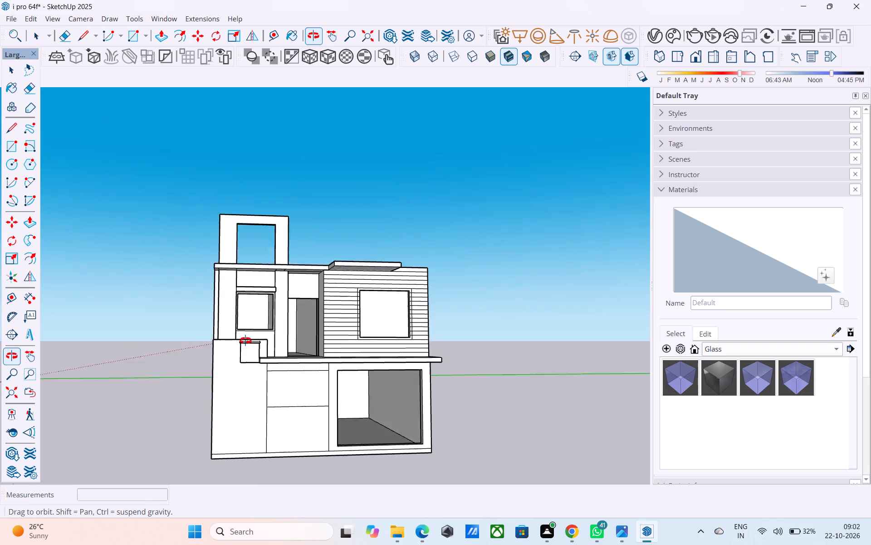
{"action": "middle_click_drag", "start_coordinate": [245, 341], "coordinate": [247, 313]}
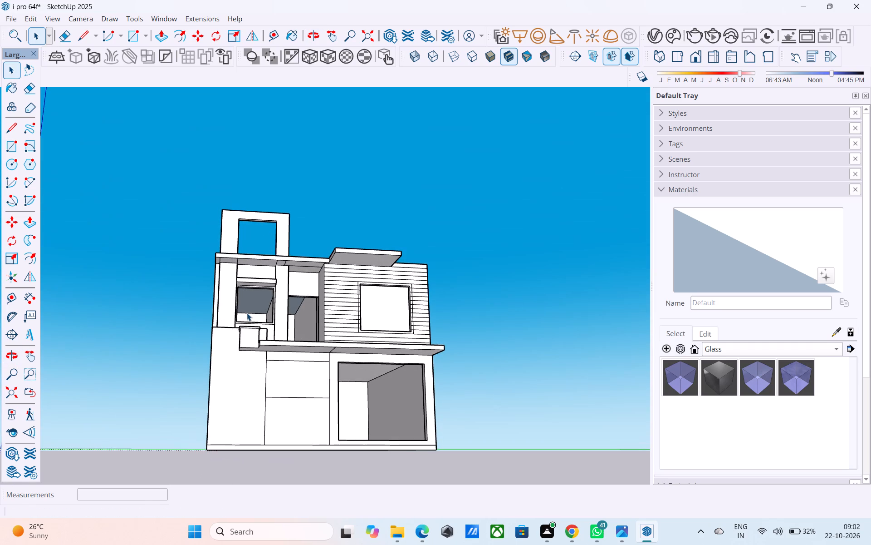
{"action": "middle_click_drag", "start_coordinate": [247, 313], "coordinate": [272, 306]}
{"action": "scroll", "coordinate": [445, 308], "scroll_direction": "down", "scroll_amount": 1}
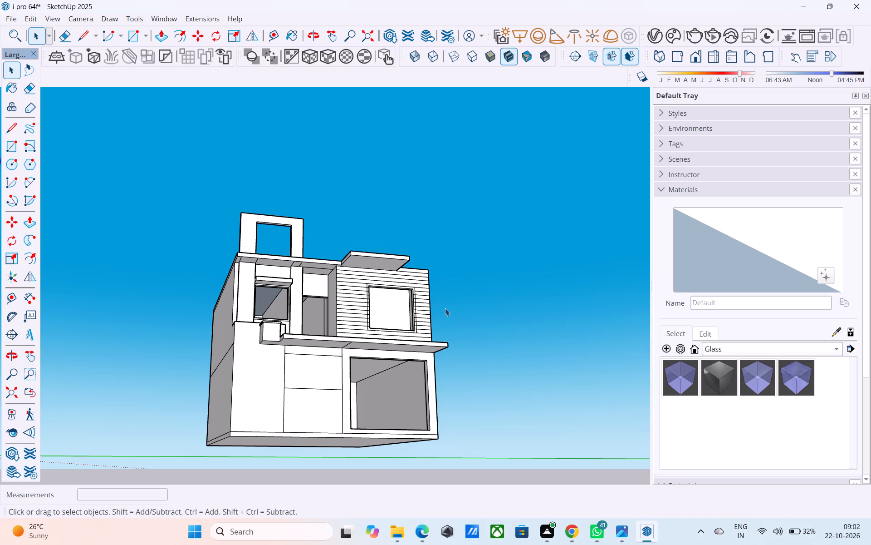
{"action": "scroll", "coordinate": [445, 310], "scroll_direction": "down", "scroll_amount": 1}
{"action": "middle_click_drag", "start_coordinate": [281, 422], "coordinate": [305, 404]}
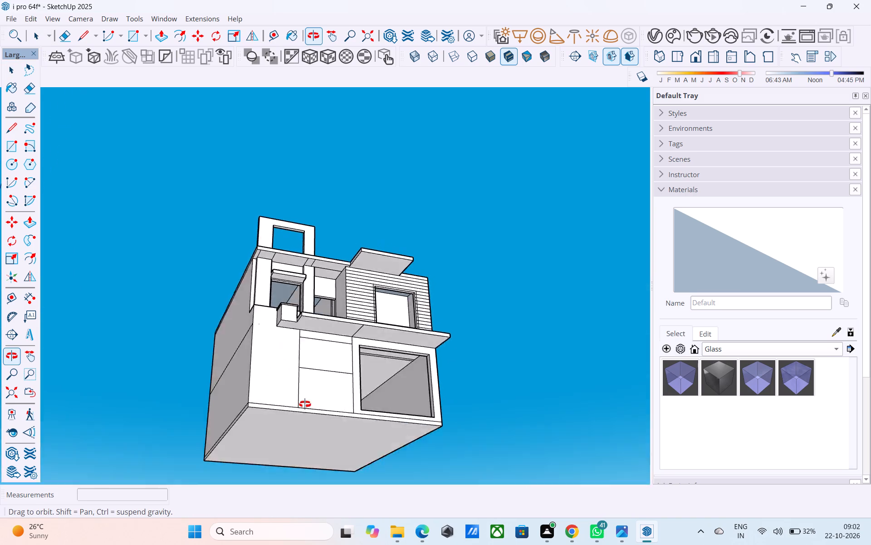
{"action": "middle_click_drag", "start_coordinate": [305, 404], "coordinate": [296, 503]}
Copy the base line of the ground-floor wall section beside the side wall 12' 6" up to its top, dividing the distance into 20 equal spaces.
{"action": "scroll", "coordinate": [267, 450], "scroll_direction": "up", "scroll_amount": 4}
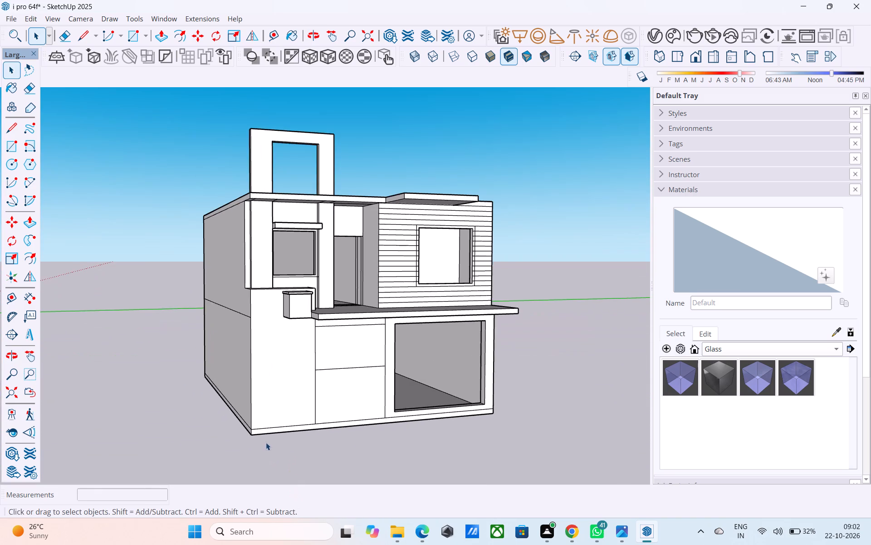
{"action": "middle_click_drag", "start_coordinate": [266, 429], "coordinate": [277, 396]}
{"action": "scroll", "coordinate": [269, 386], "scroll_direction": "up", "scroll_amount": 3}
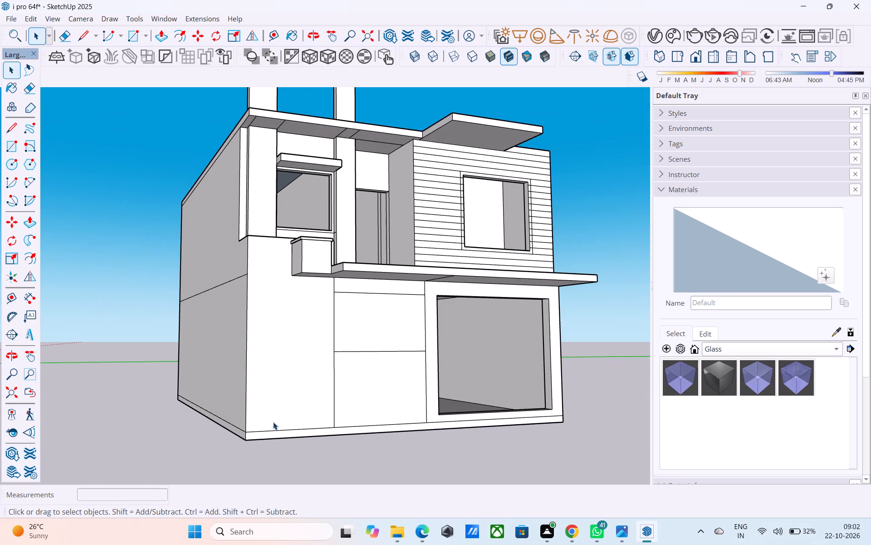
{"action": "left_click", "coordinate": [266, 430]}
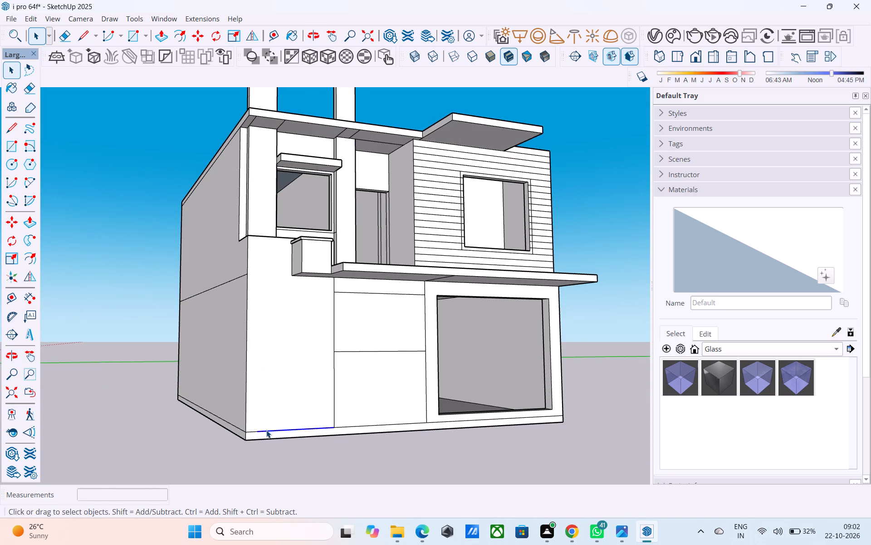
{"action": "left_click", "coordinate": [255, 430], "text": "shift"}
{"action": "key", "text": "m"}
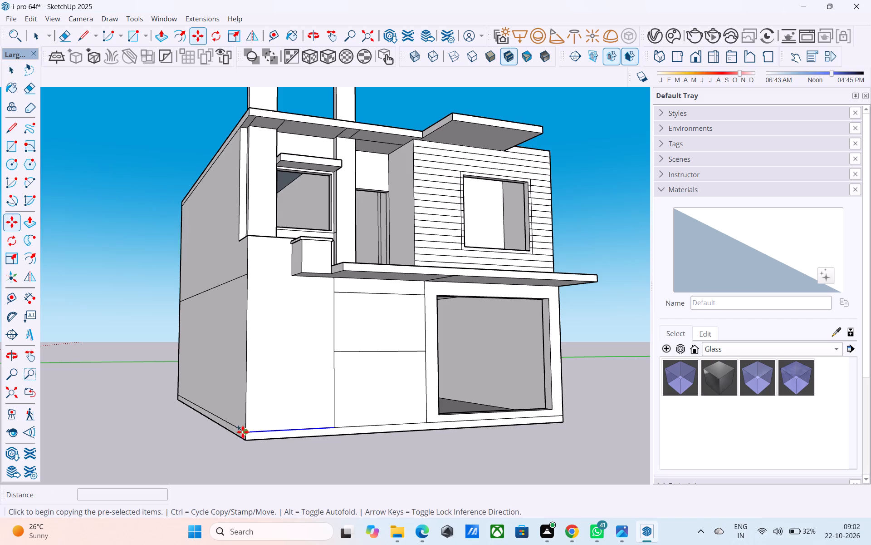
{"action": "left_click", "coordinate": [243, 432]}
{"action": "left_click", "coordinate": [253, 238]}
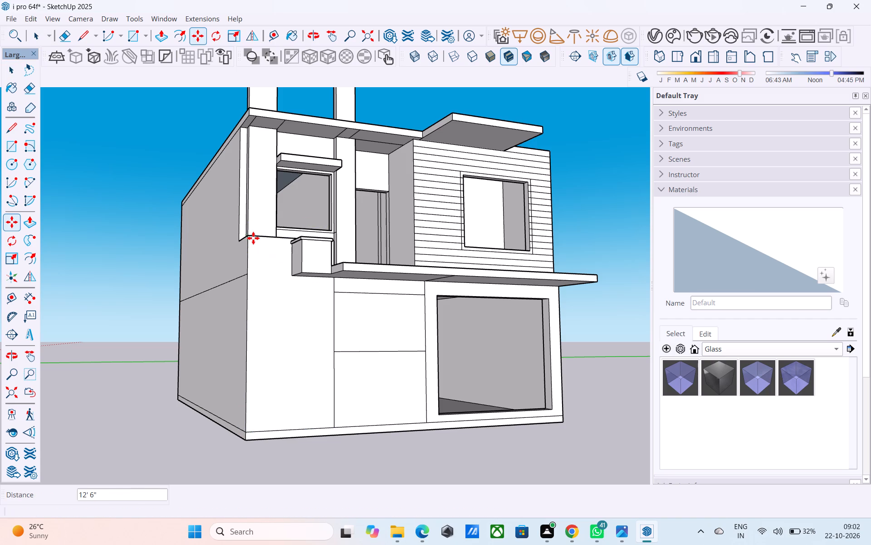
{"action": "key", "text": "slash"}
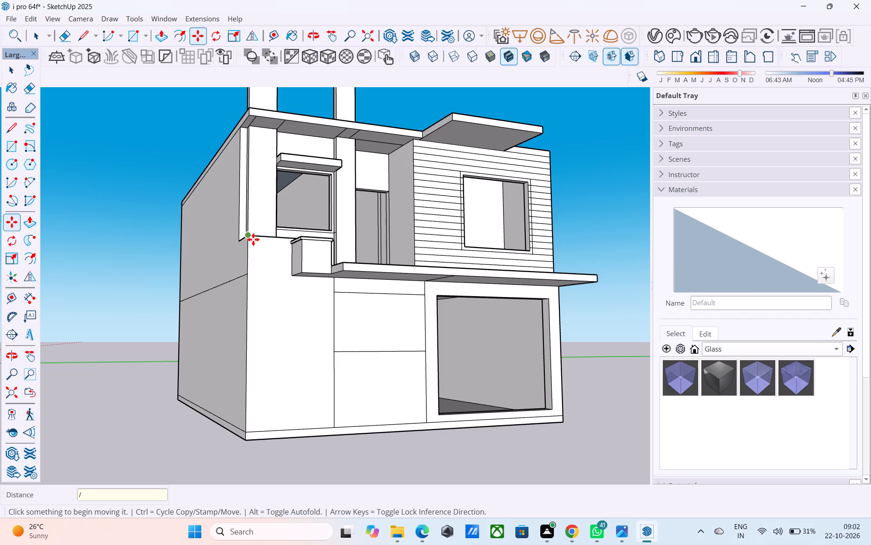
{"action": "type", "text": "20"}
{"action": "key", "text": "Return"}
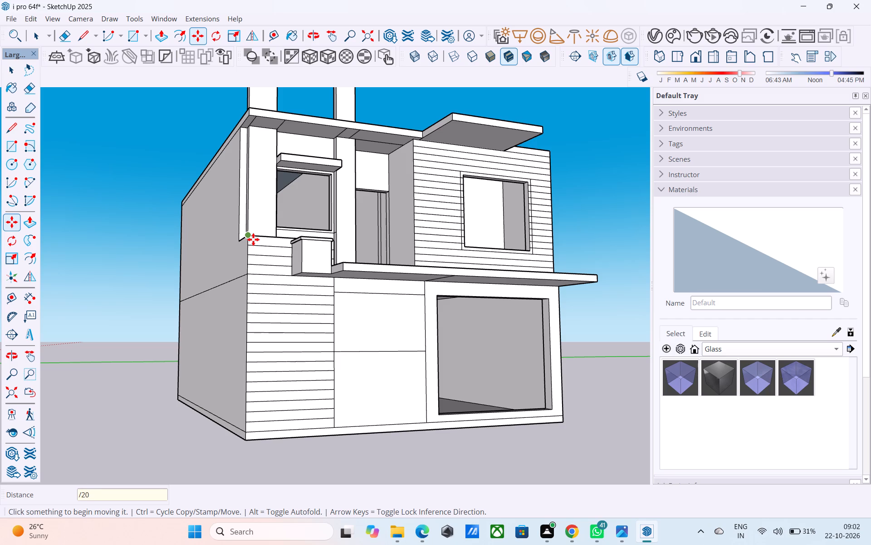
Copy the front top edge of the ledge above the grooved ground-floor wall section 1" downward.
{"action": "key", "text": "space"}
{"action": "middle_click_drag", "start_coordinate": [253, 238], "coordinate": [179, 306]}
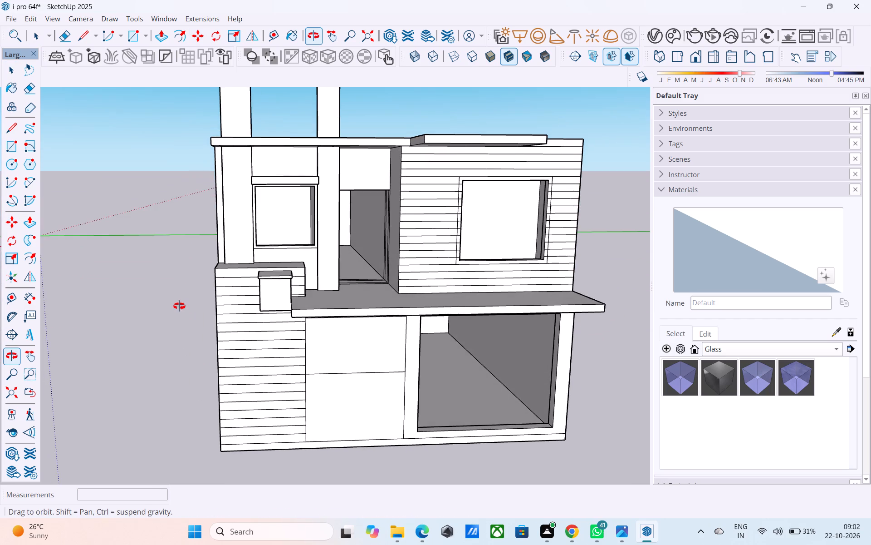
{"action": "middle_click_drag", "start_coordinate": [179, 306], "coordinate": [173, 305]}
{"action": "scroll", "coordinate": [233, 274], "scroll_direction": "up", "scroll_amount": 2}
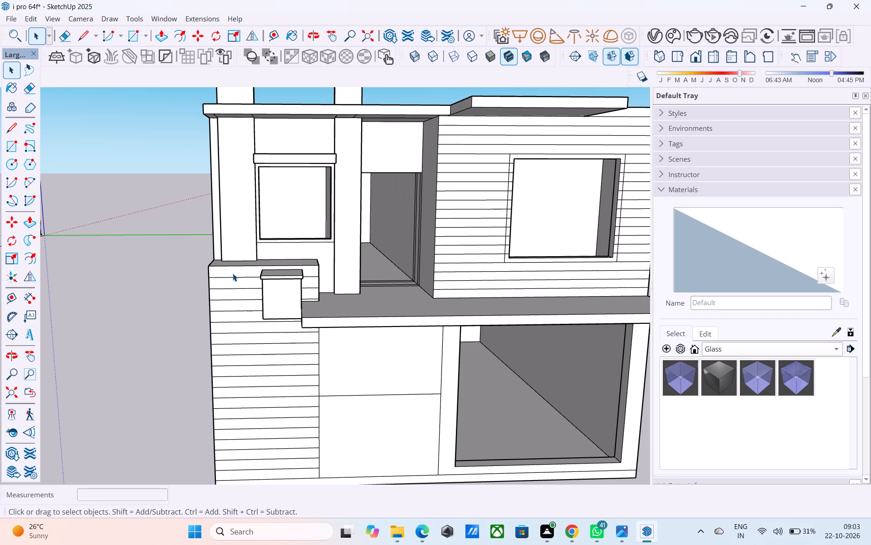
{"action": "scroll", "coordinate": [278, 279], "scroll_direction": "up", "scroll_amount": 5}
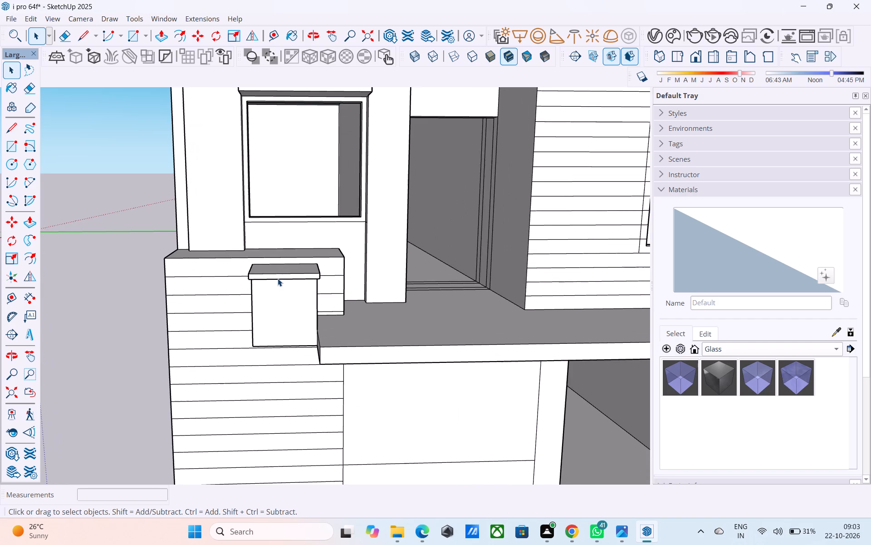
{"action": "middle_click_drag", "start_coordinate": [278, 278], "coordinate": [441, 274]}
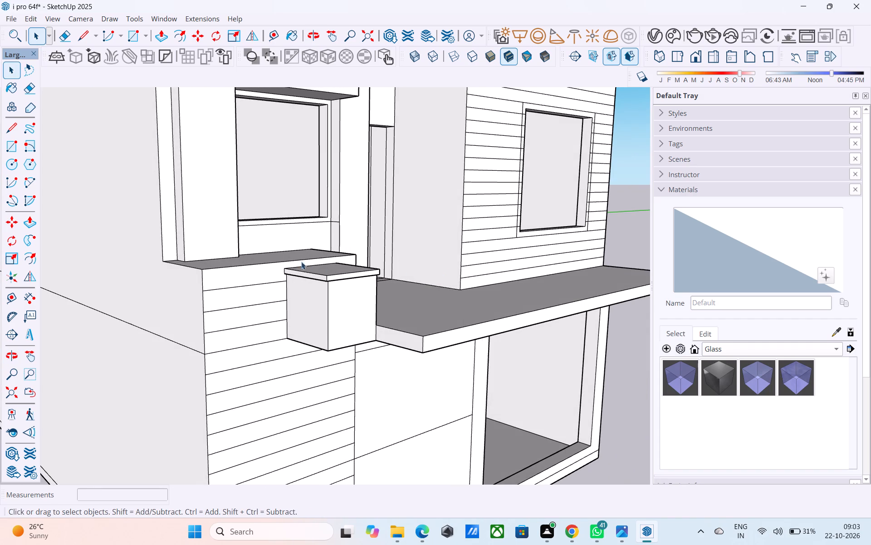
{"action": "scroll", "coordinate": [221, 270], "scroll_direction": "up", "scroll_amount": 4}
{"action": "left_click", "coordinate": [218, 267]}
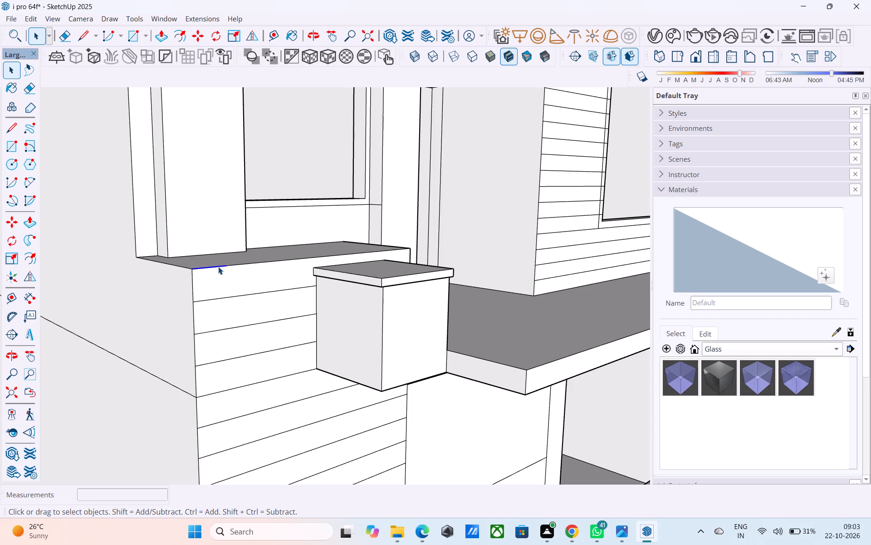
{"action": "left_click", "coordinate": [240, 265], "text": "shift"}
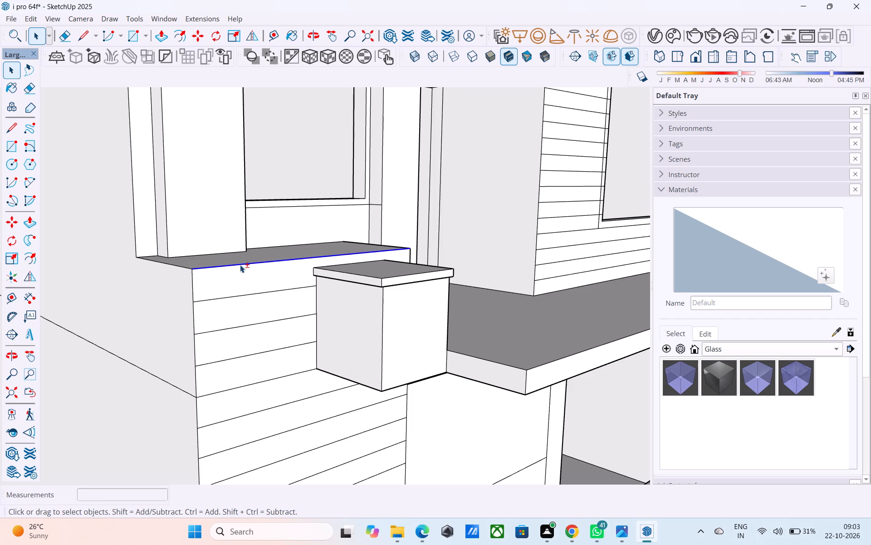
{"action": "key", "text": "m"}
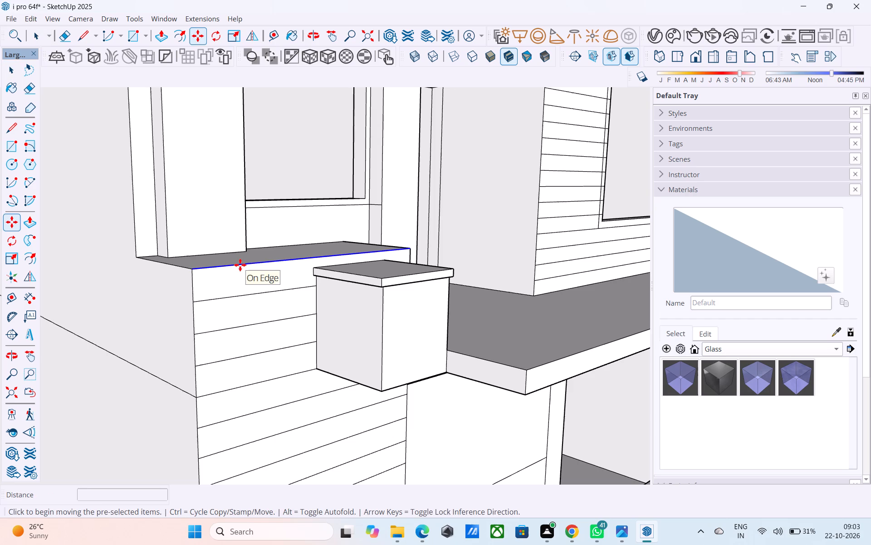
{"action": "left_click", "coordinate": [198, 271]}
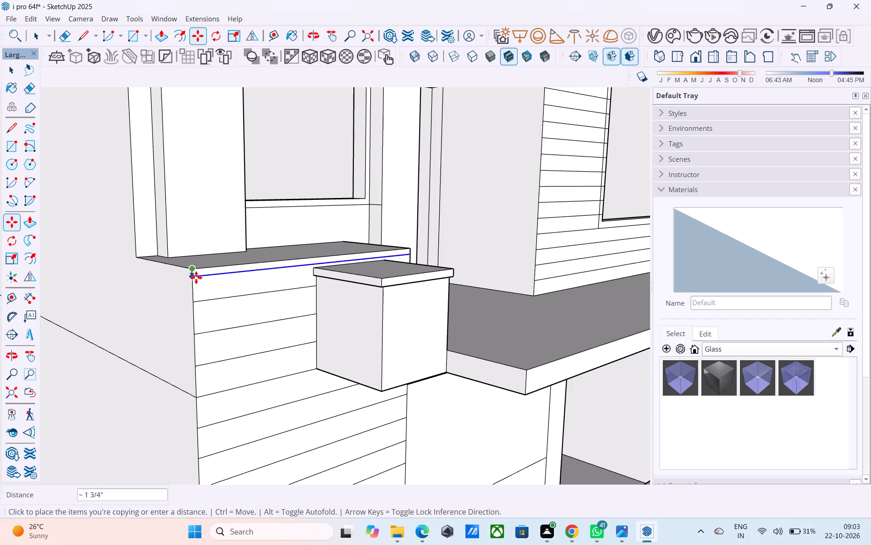
{"action": "scroll", "coordinate": [196, 277], "scroll_direction": "up", "scroll_amount": 2}
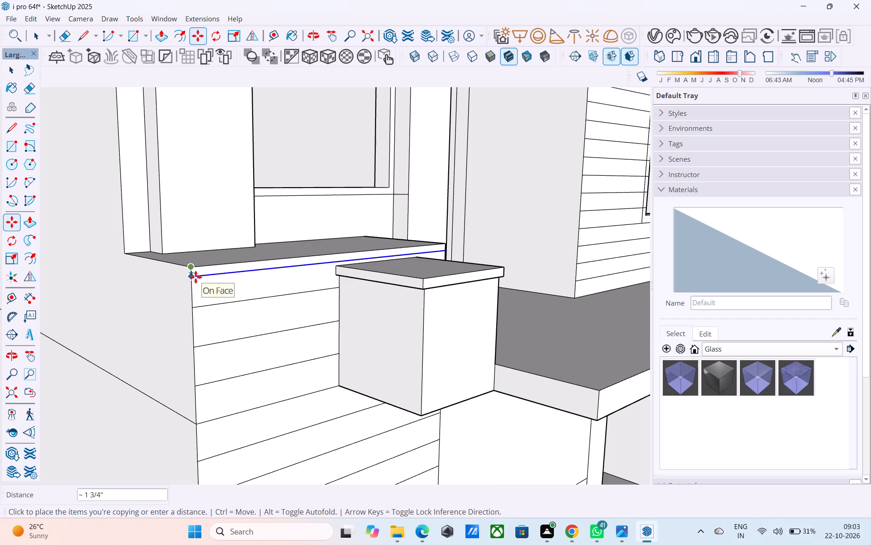
{"action": "type", "text": "1\""}
{"action": "key", "text": "Return"}
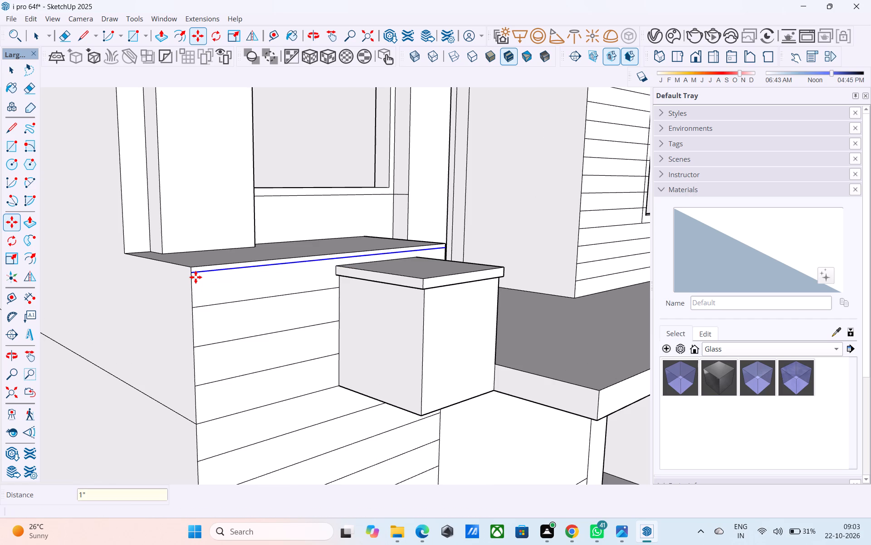
Pull the narrow strip along the ledge's front top edge outward 1".
{"action": "middle_click_drag", "start_coordinate": [269, 274], "coordinate": [242, 274]}
{"action": "scroll", "coordinate": [229, 274], "scroll_direction": "up", "scroll_amount": 7}
{"action": "key", "text": "space"}
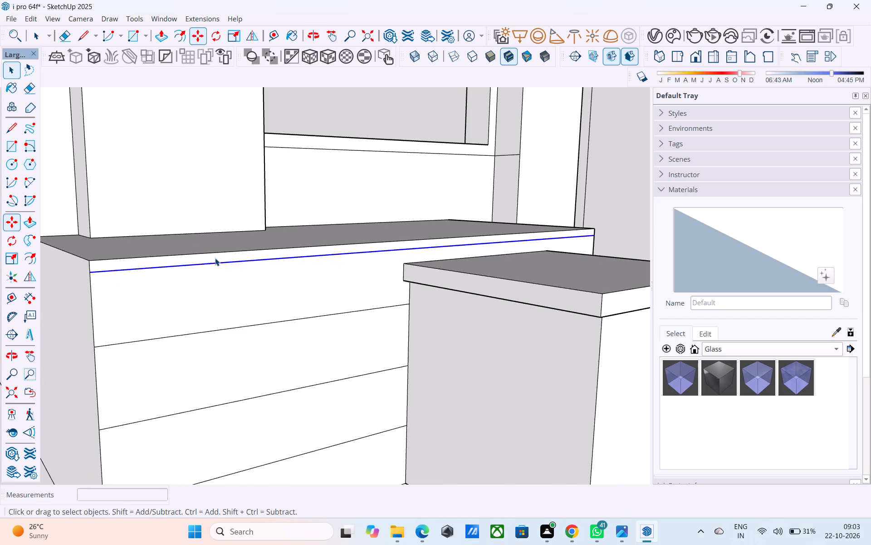
{"action": "left_click", "coordinate": [215, 257]}
{"action": "key", "text": "p"}
{"action": "left_click", "coordinate": [215, 255]}
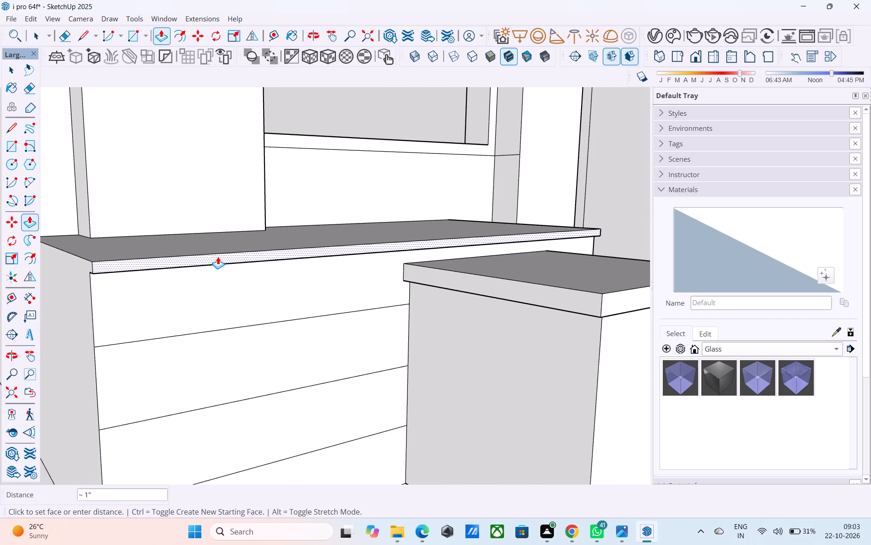
{"action": "type", "text": "1\""}
{"action": "key", "text": "Return"}
{"action": "key", "text": "space"}
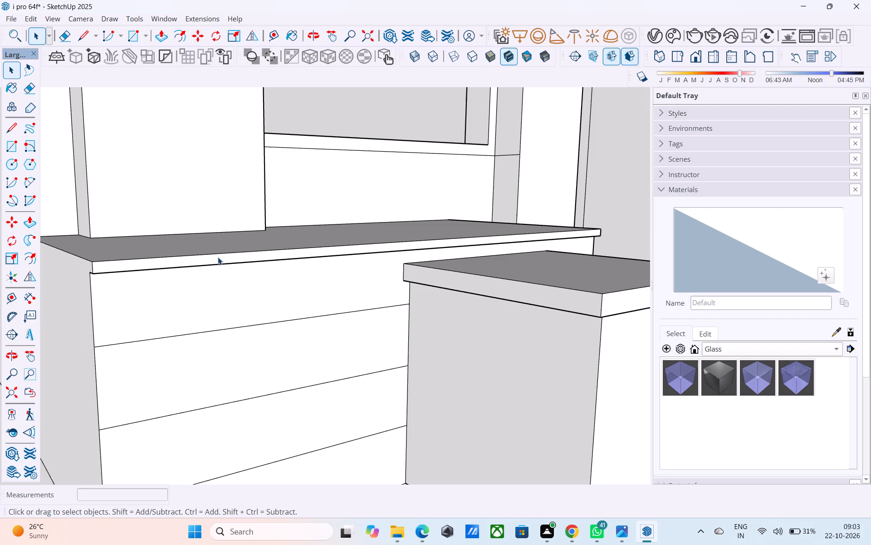
Draw lines closing the projecting strip's end and separating its top from the rest of the ledge's top face.
{"action": "middle_click_drag", "start_coordinate": [218, 257], "coordinate": [256, 256]}
{"action": "scroll", "coordinate": [263, 260], "scroll_direction": "down", "scroll_amount": 5}
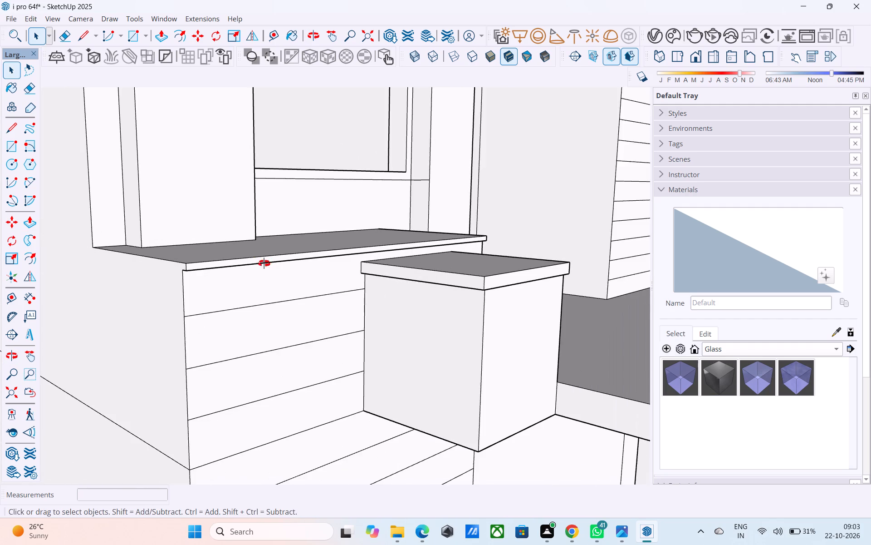
{"action": "middle_click_drag", "start_coordinate": [264, 263], "coordinate": [145, 329]}
{"action": "scroll", "coordinate": [149, 322], "scroll_direction": "down", "scroll_amount": 4}
{"action": "middle_click_drag", "start_coordinate": [257, 354], "coordinate": [270, 286]}
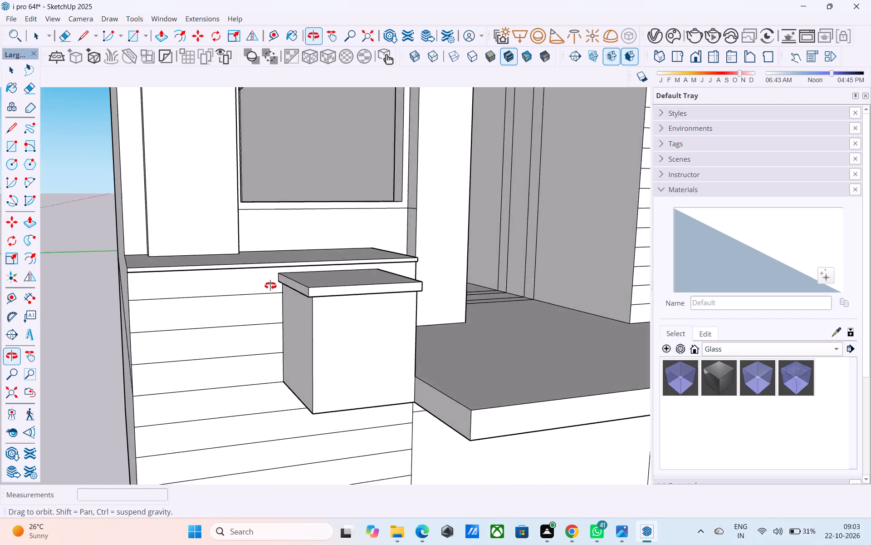
{"action": "middle_click_drag", "start_coordinate": [270, 286], "coordinate": [401, 360]}
{"action": "scroll", "coordinate": [176, 333], "scroll_direction": "up", "scroll_amount": 5}
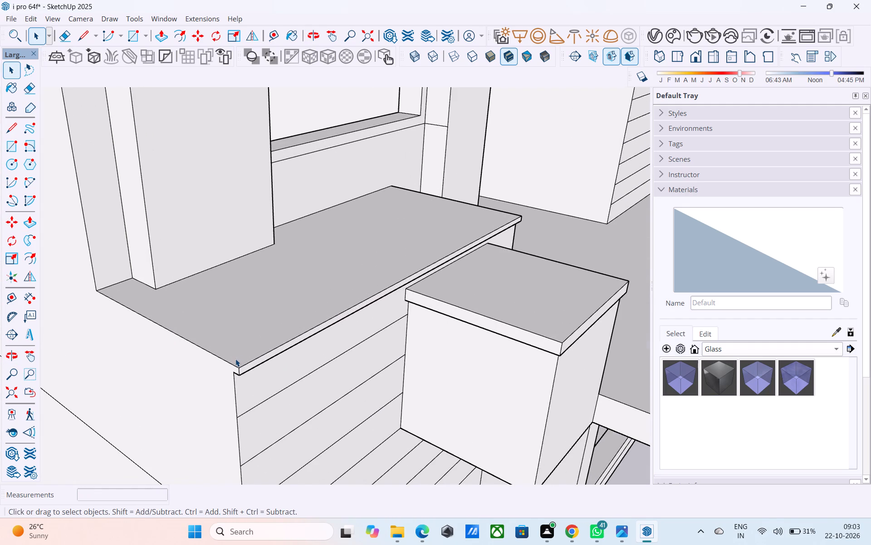
{"action": "scroll", "coordinate": [235, 359], "scroll_direction": "up", "scroll_amount": 1}
{"action": "key", "text": "l"}
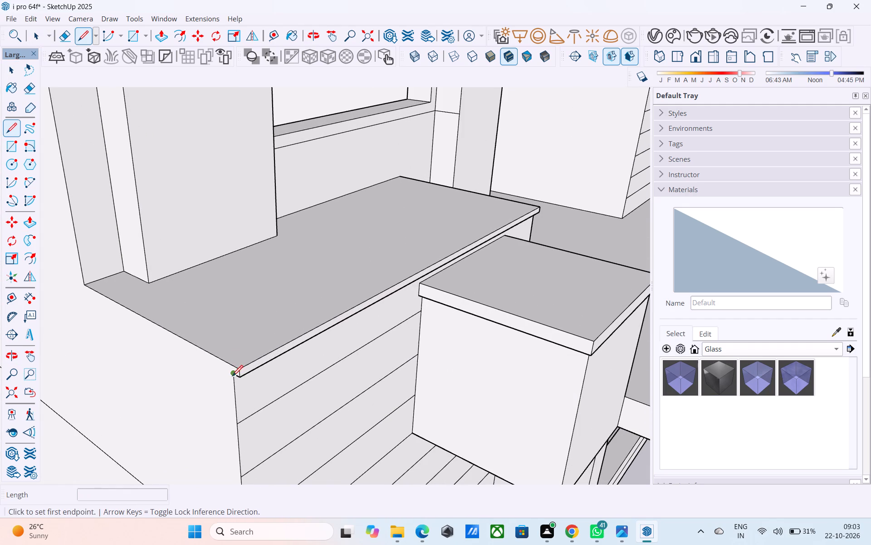
{"action": "left_click", "coordinate": [232, 377]}
{"action": "scroll", "coordinate": [234, 369], "scroll_direction": "up", "scroll_amount": 7}
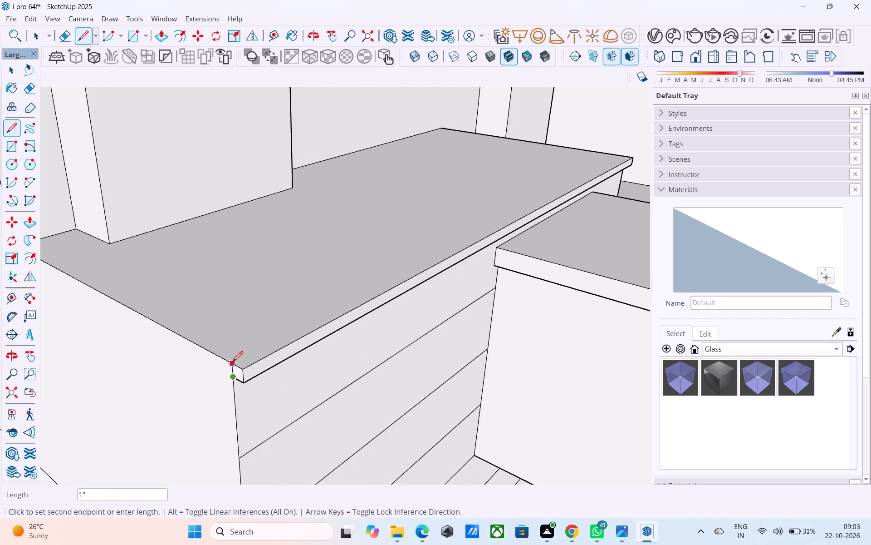
{"action": "left_click", "coordinate": [232, 362]}
{"action": "left_click", "coordinate": [231, 364]}
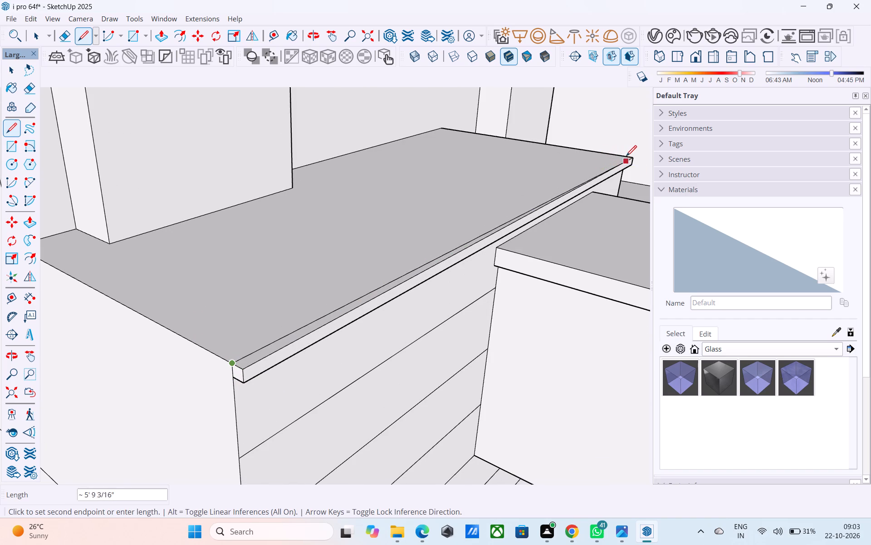
{"action": "left_click", "coordinate": [626, 155]}
{"action": "key", "text": "space"}
Raise the narrow top face of the ledge's front strip by the same 1" to form a raised lip.
{"action": "scroll", "coordinate": [298, 334], "scroll_direction": "up", "scroll_amount": 4}
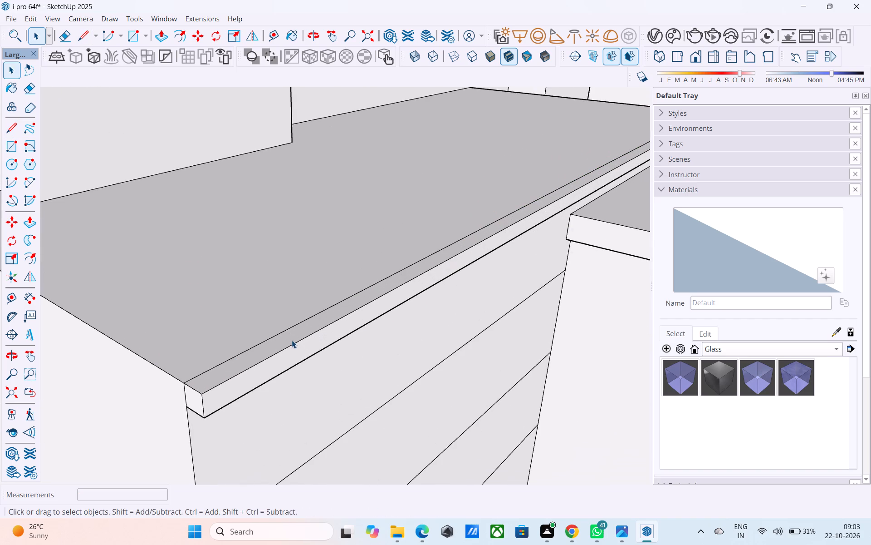
{"action": "scroll", "coordinate": [292, 340], "scroll_direction": "up", "scroll_amount": 1}
{"action": "left_click", "coordinate": [289, 338]}
{"action": "key", "text": "p"}
{"action": "double_click", "coordinate": [289, 338]}
{"action": "scroll", "coordinate": [262, 302], "scroll_direction": "down", "scroll_amount": 6}
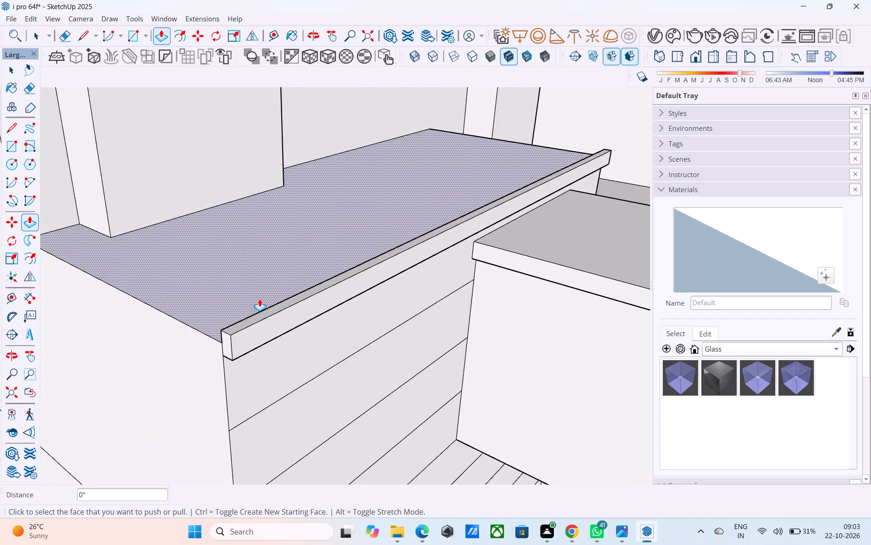
Inspect the ledge's raised lip and the whole front facade from several angles and distances.
{"action": "scroll", "coordinate": [259, 299], "scroll_direction": "down", "scroll_amount": 5}
{"action": "middle_click_drag", "start_coordinate": [308, 330], "coordinate": [198, 243]}
{"action": "scroll", "coordinate": [198, 243], "scroll_direction": "down", "scroll_amount": 10}
{"action": "key", "text": "space"}
{"action": "middle_click_drag", "start_coordinate": [377, 277], "coordinate": [169, 295]}
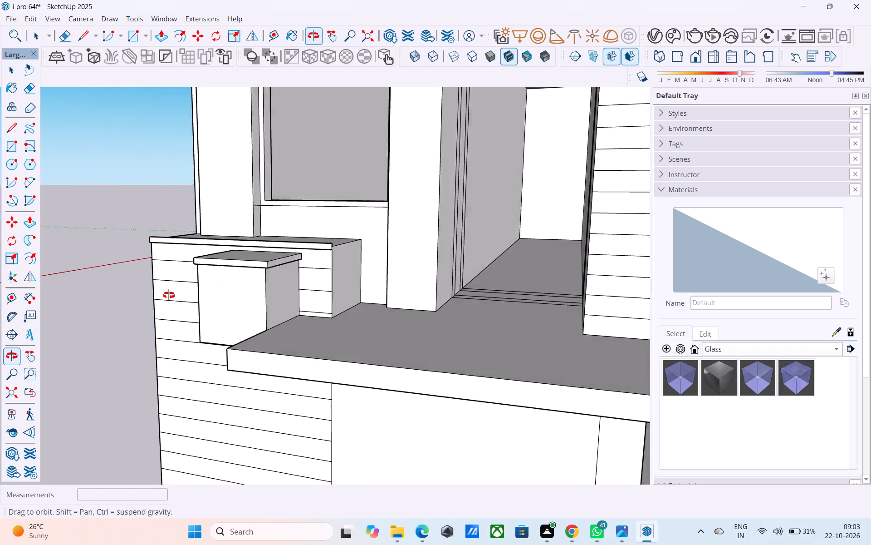
{"action": "middle_click_drag", "start_coordinate": [169, 295], "coordinate": [123, 301]}
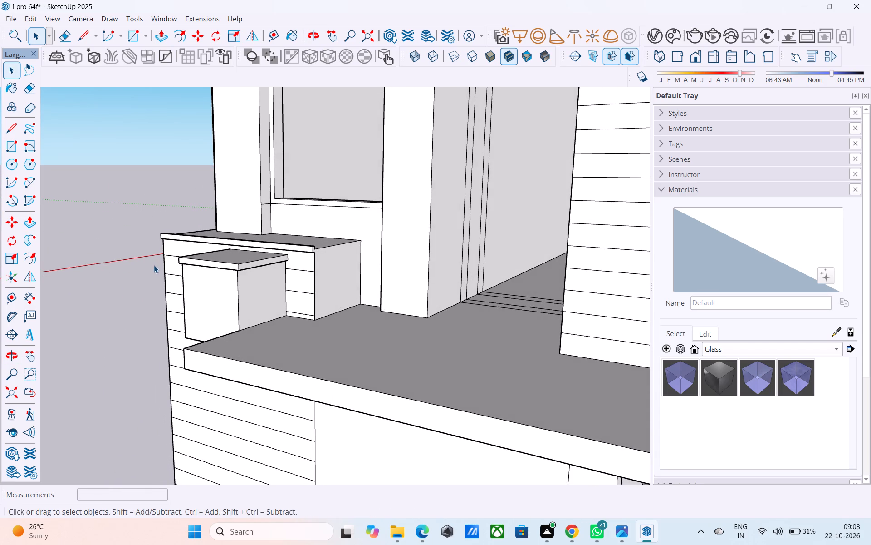
{"action": "scroll", "coordinate": [221, 284], "scroll_direction": "down", "scroll_amount": 3}
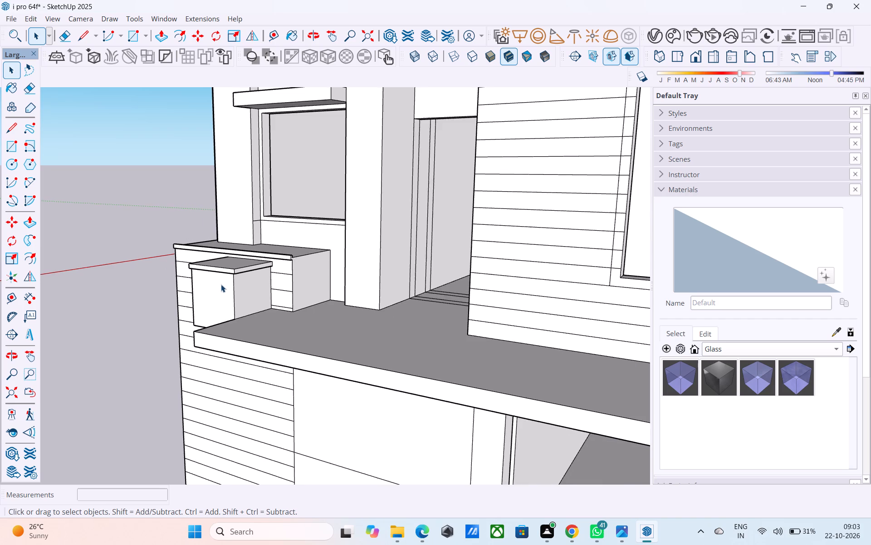
{"action": "scroll", "coordinate": [221, 284], "scroll_direction": "down", "scroll_amount": 11}
{"action": "middle_click_drag", "start_coordinate": [226, 287], "coordinate": [265, 282]}
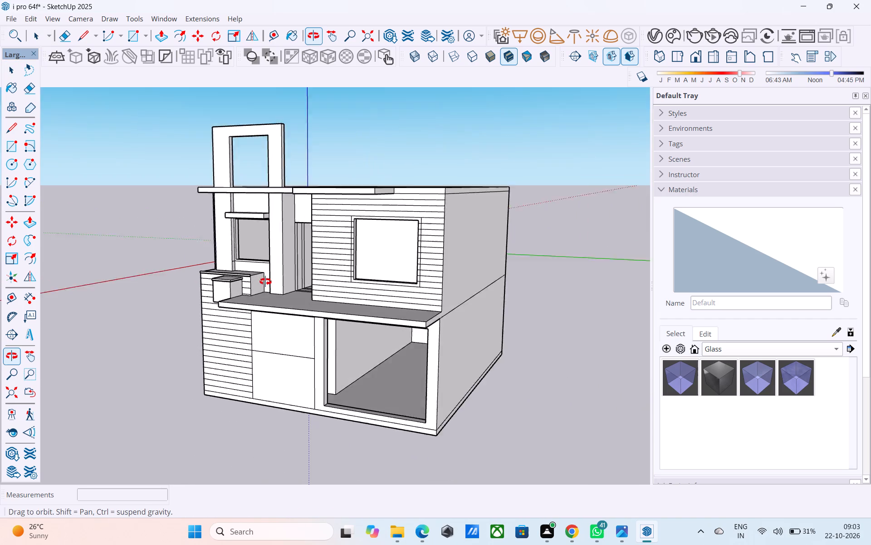
{"action": "middle_click_drag", "start_coordinate": [265, 282], "coordinate": [296, 284]}
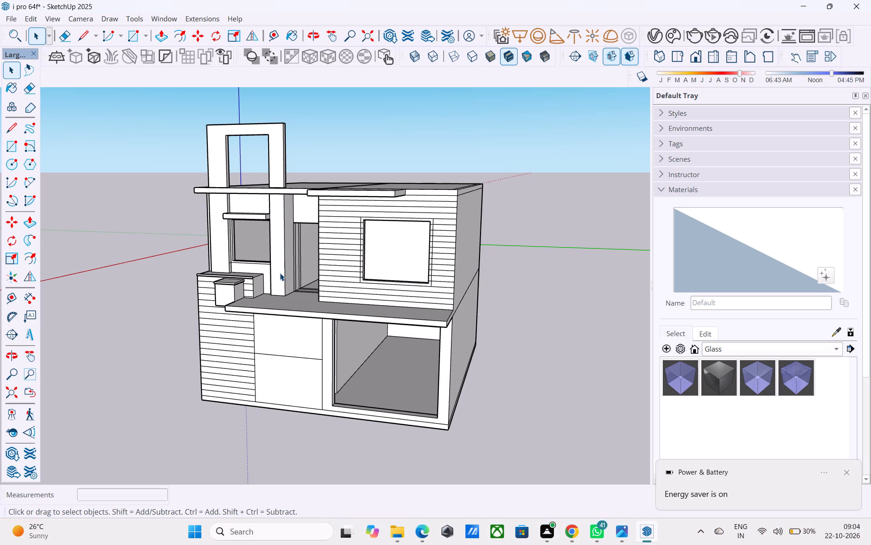
{"action": "middle_click_drag", "start_coordinate": [280, 272], "coordinate": [365, 235]}
{"action": "scroll", "coordinate": [507, 239], "scroll_direction": "down", "scroll_amount": 2}
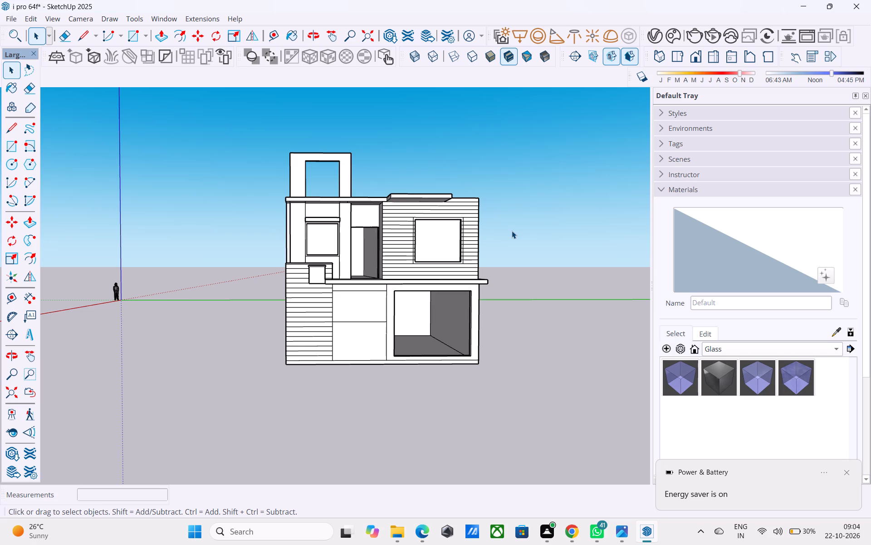
{"action": "middle_click_drag", "start_coordinate": [596, 222], "coordinate": [538, 223]}
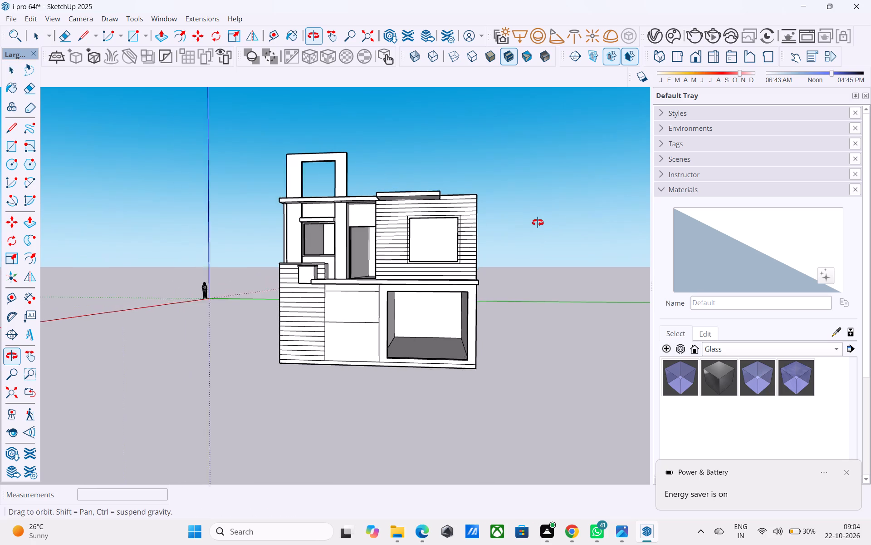
{"action": "middle_click_drag", "start_coordinate": [538, 223], "coordinate": [520, 224]}
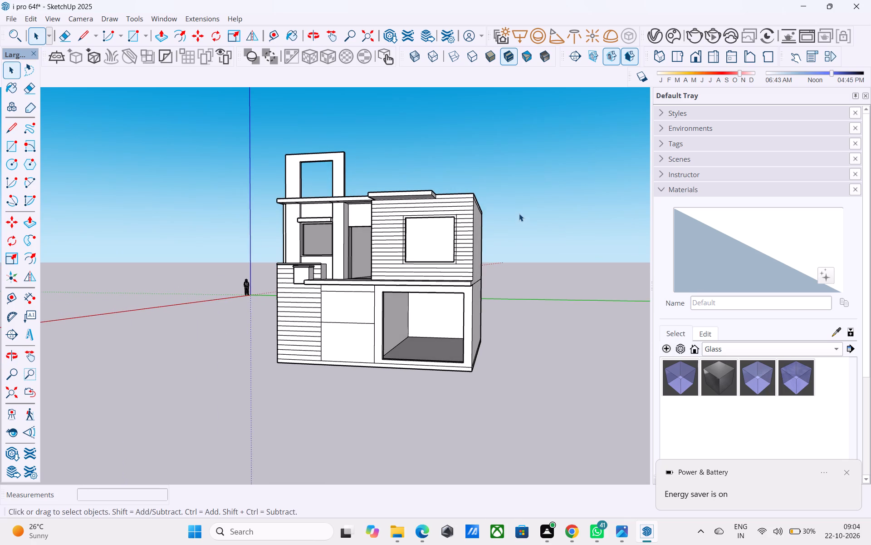
{"action": "middle_click_drag", "start_coordinate": [531, 215], "coordinate": [555, 233]}
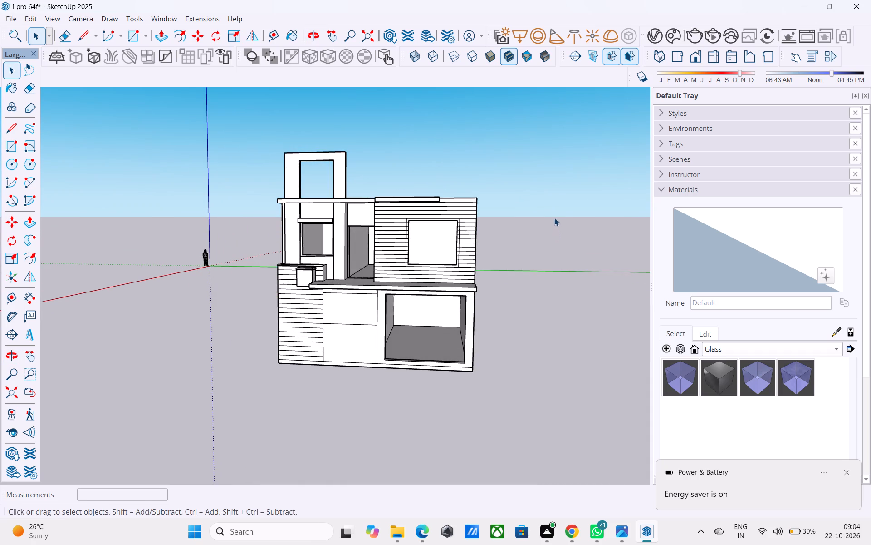
{"action": "middle_click", "coordinate": [548, 195]}
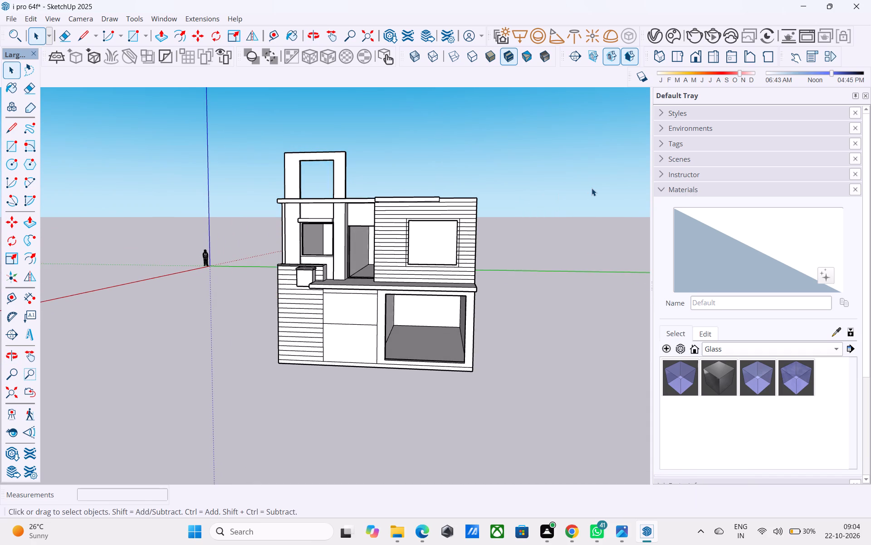
Examine the roof surface, its border and dividing strips, and the front overhang from above.
{"action": "scroll", "coordinate": [592, 188], "scroll_direction": "down", "scroll_amount": 4}
{"action": "middle_click_drag", "start_coordinate": [581, 198], "coordinate": [513, 316]}
{"action": "scroll", "coordinate": [321, 268], "scroll_direction": "down", "scroll_amount": 4}
{"action": "scroll", "coordinate": [413, 239], "scroll_direction": "up", "scroll_amount": 18}
{"action": "scroll", "coordinate": [417, 264], "scroll_direction": "up", "scroll_amount": 5}
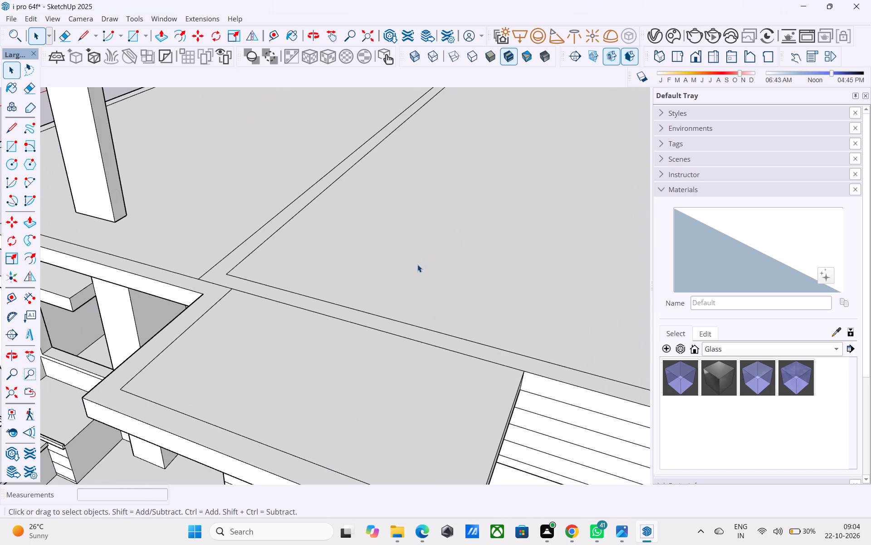
{"action": "scroll", "coordinate": [417, 264], "scroll_direction": "down", "scroll_amount": 7}
{"action": "middle_click_drag", "start_coordinate": [418, 327], "coordinate": [415, 321]}
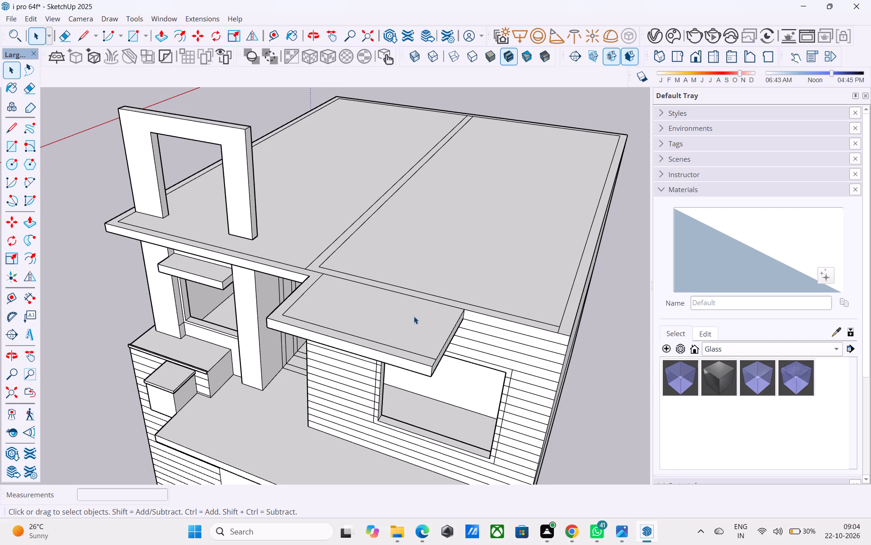
{"action": "middle_click_drag", "start_coordinate": [414, 316], "coordinate": [411, 311]}
{"action": "scroll", "coordinate": [409, 323], "scroll_direction": "up", "scroll_amount": 4}
{"action": "middle_click", "coordinate": [409, 341]}
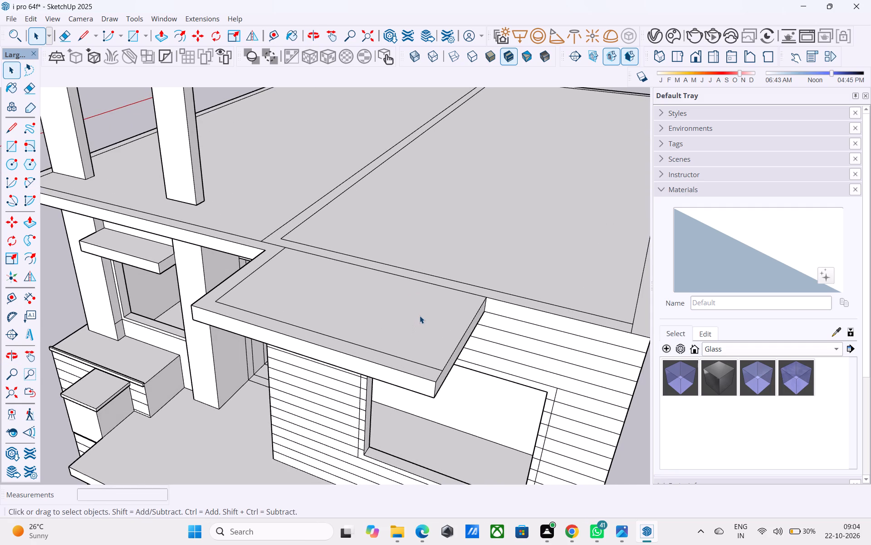
{"action": "scroll", "coordinate": [420, 316], "scroll_direction": "down", "scroll_amount": 5}
{"action": "middle_click_drag", "start_coordinate": [420, 316], "coordinate": [400, 397]}
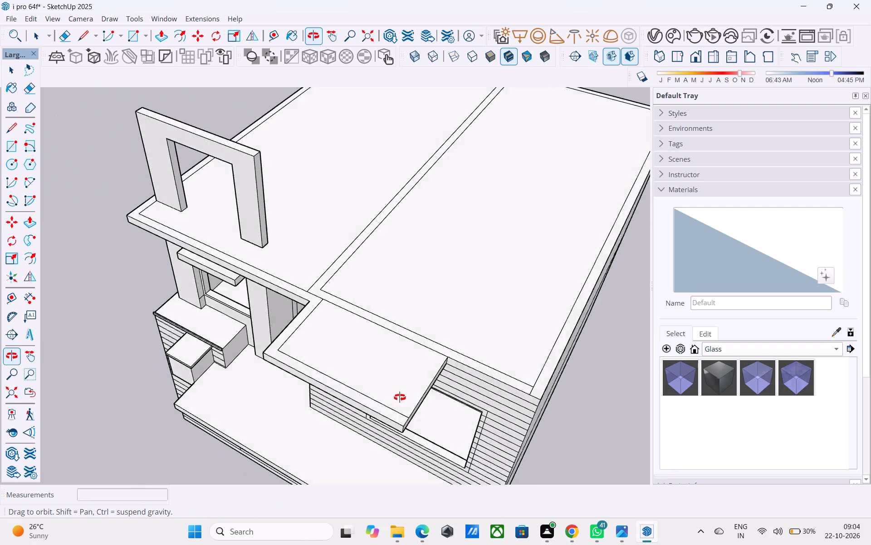
Draw a border line 6" in from the front overhang's open side end, extending it back across the strip to the main roof's inner border line.
{"action": "middle_click_drag", "start_coordinate": [400, 397], "coordinate": [359, 372]}
{"action": "scroll", "coordinate": [347, 426], "scroll_direction": "up", "scroll_amount": 2}
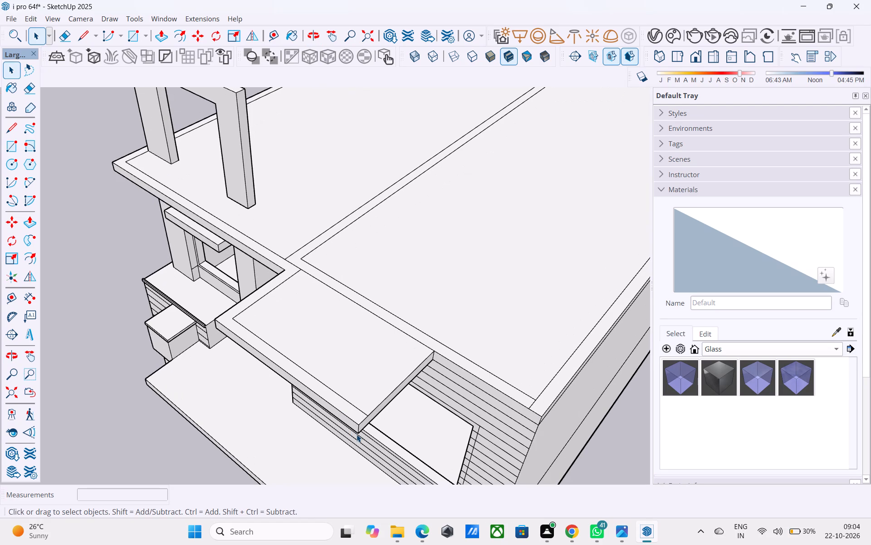
{"action": "key", "text": "l"}
{"action": "scroll", "coordinate": [376, 394], "scroll_direction": "up", "scroll_amount": 2}
{"action": "left_click", "coordinate": [367, 423]}
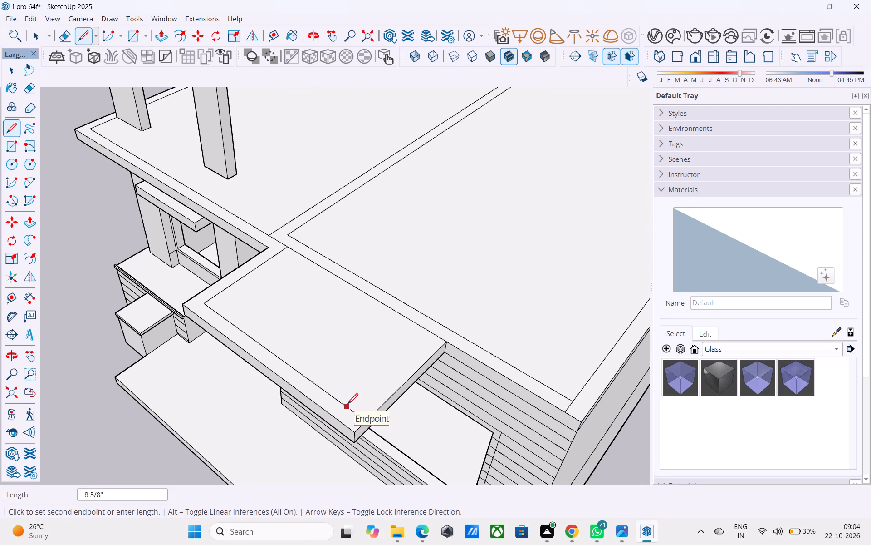
{"action": "type", "text": "6\""}
{"action": "key", "text": "Return"}
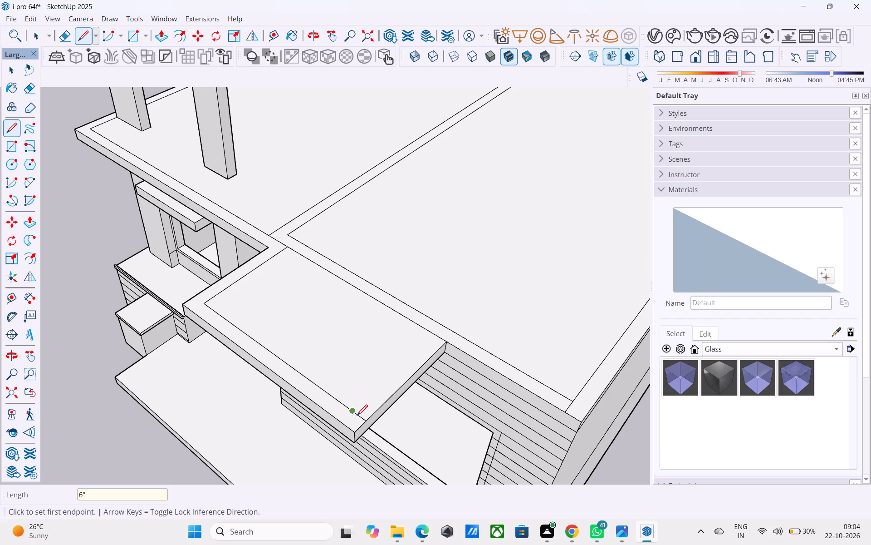
{"action": "left_click", "coordinate": [363, 420]}
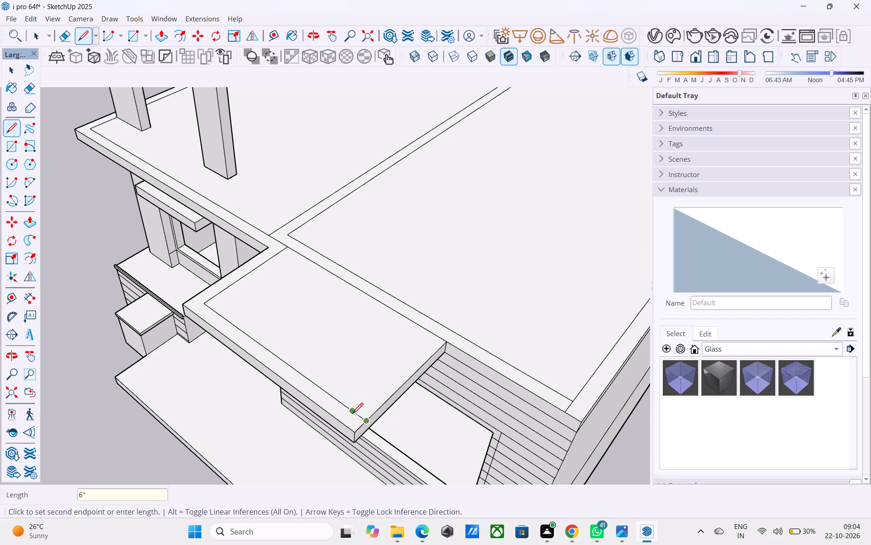
{"action": "left_click", "coordinate": [352, 411]}
{"action": "left_click", "coordinate": [351, 411]}
{"action": "left_click", "coordinate": [435, 336]}
{"action": "left_click", "coordinate": [434, 334]}
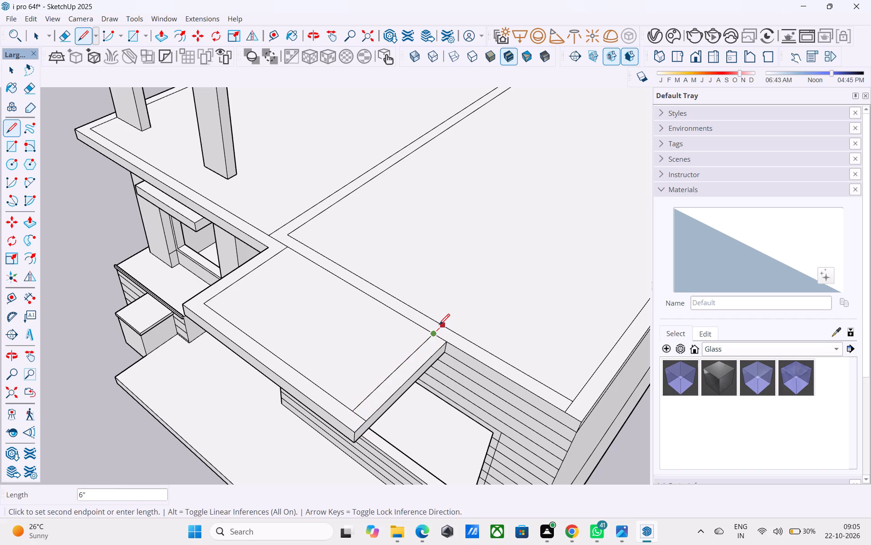
{"action": "left_click", "coordinate": [439, 326]}
Erase the short leftover line pieces crossing the overhang's new side border at its rear and front corners.
{"action": "key", "text": "e"}
{"action": "scroll", "coordinate": [434, 341], "scroll_direction": "up", "scroll_amount": 3}
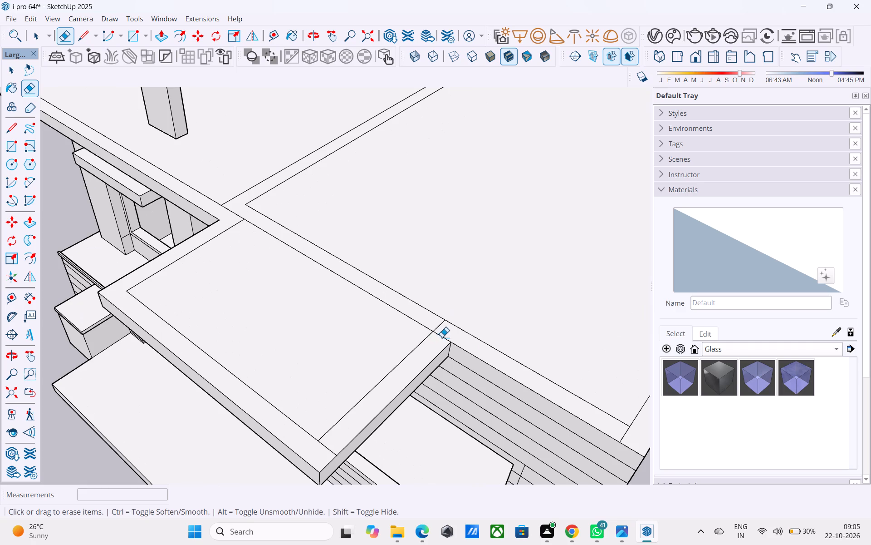
{"action": "left_click_drag", "start_coordinate": [442, 337], "coordinate": [444, 332]}
{"action": "left_click", "coordinate": [326, 444]}
Erase the short stray line crossing the main roof border at its outer front corner.
{"action": "scroll", "coordinate": [234, 189], "scroll_direction": "down", "scroll_amount": 6}
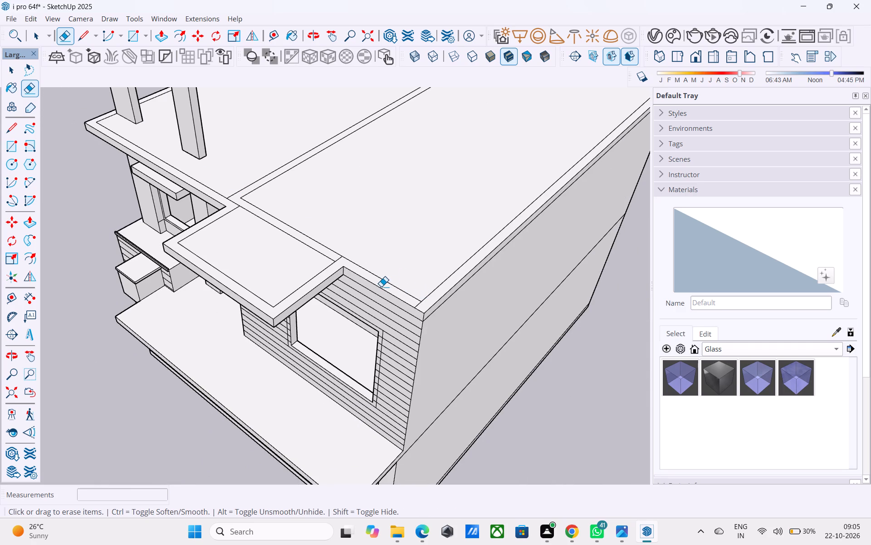
{"action": "middle_click_drag", "start_coordinate": [391, 253], "coordinate": [482, 88]}
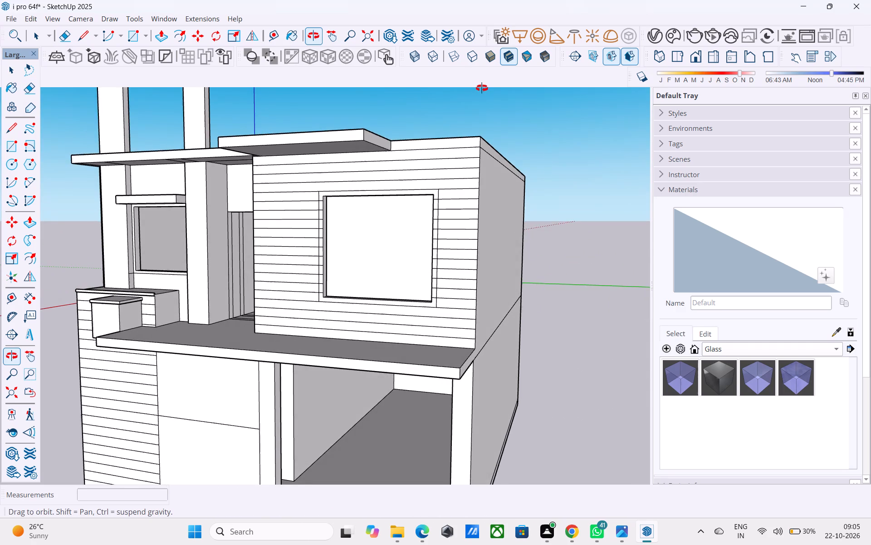
{"action": "middle_click_drag", "start_coordinate": [482, 88], "coordinate": [513, 133]}
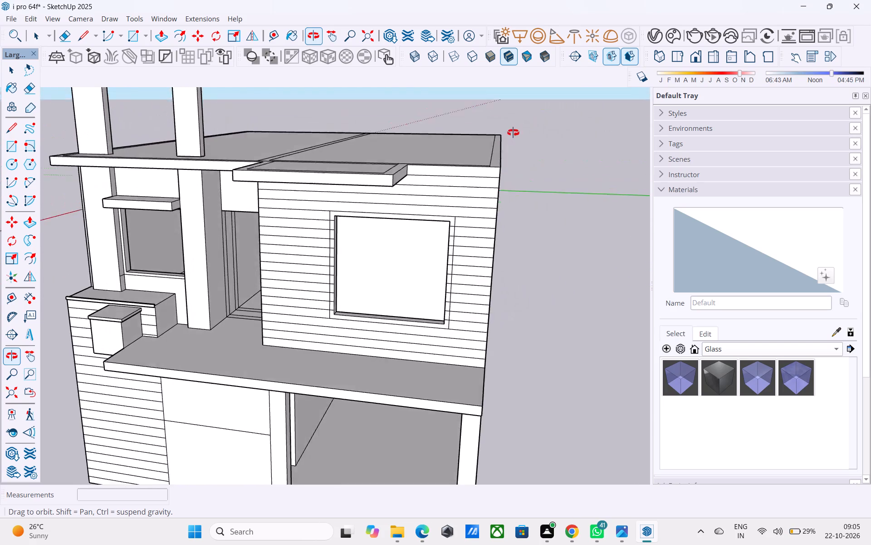
{"action": "middle_click_drag", "start_coordinate": [513, 133], "coordinate": [476, 213]}
{"action": "scroll", "coordinate": [479, 230], "scroll_direction": "up", "scroll_amount": 3}
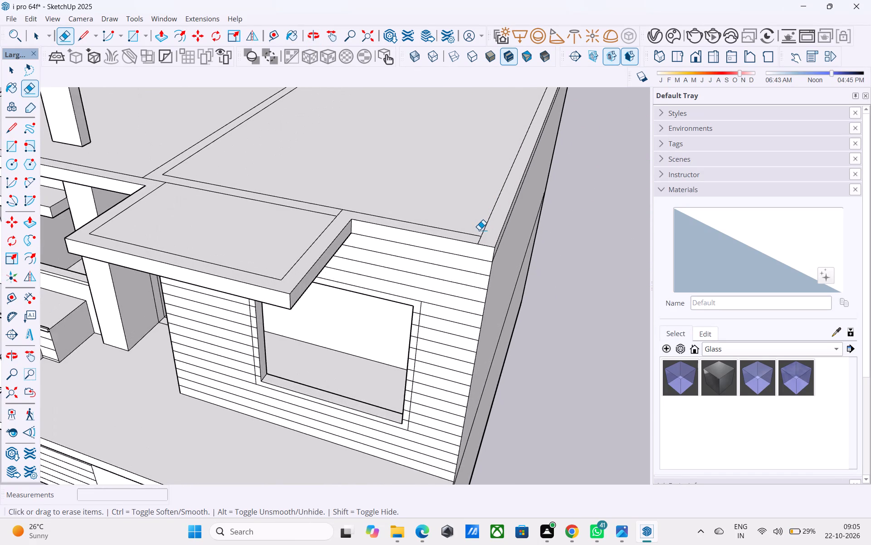
{"action": "scroll", "coordinate": [479, 230], "scroll_direction": "up", "scroll_amount": 2}
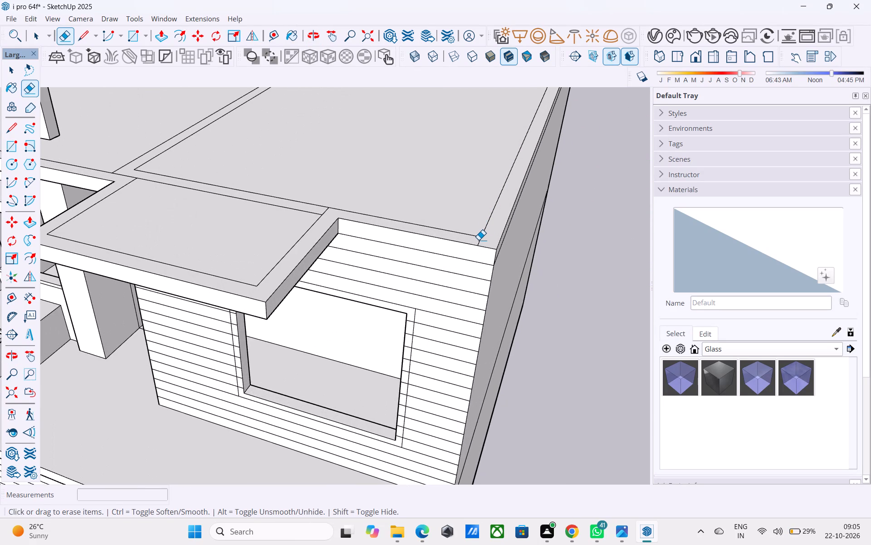
{"action": "left_click", "coordinate": [479, 240]}
{"action": "scroll", "coordinate": [359, 333], "scroll_direction": "down", "scroll_amount": 7}
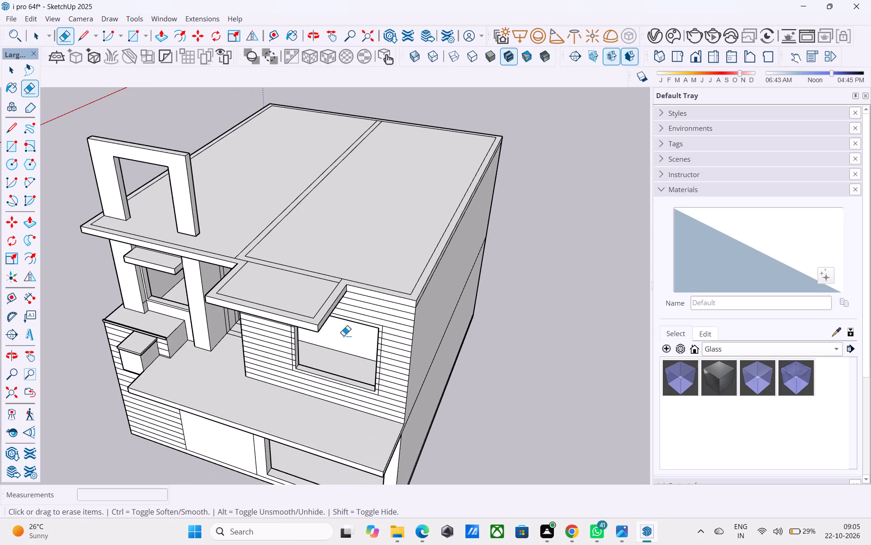
Close the overhang's side border with a 6" line to its rear outer corner and erase the short line crossing the main roof border.
{"action": "middle_click_drag", "start_coordinate": [332, 306], "coordinate": [375, 278]}
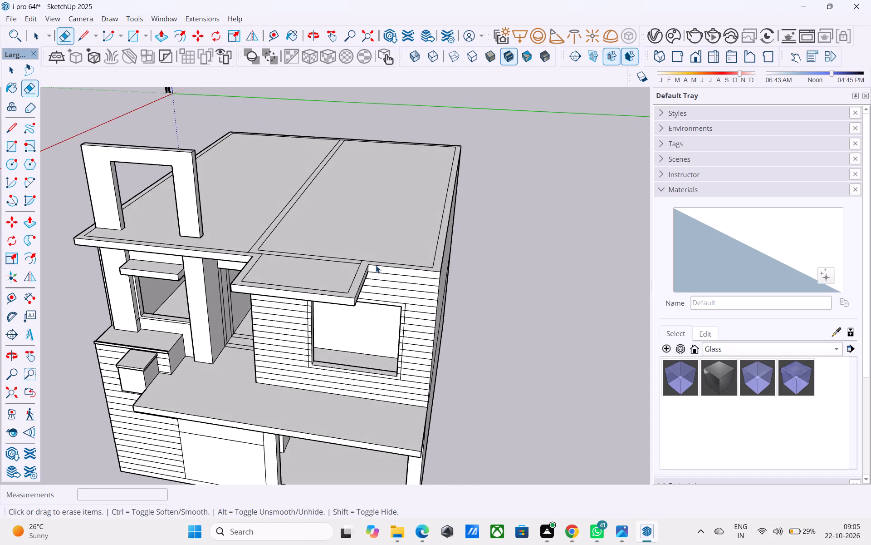
{"action": "key", "text": "space"}
{"action": "middle_click_drag", "start_coordinate": [352, 310], "coordinate": [331, 369]}
{"action": "scroll", "coordinate": [344, 304], "scroll_direction": "up", "scroll_amount": 4}
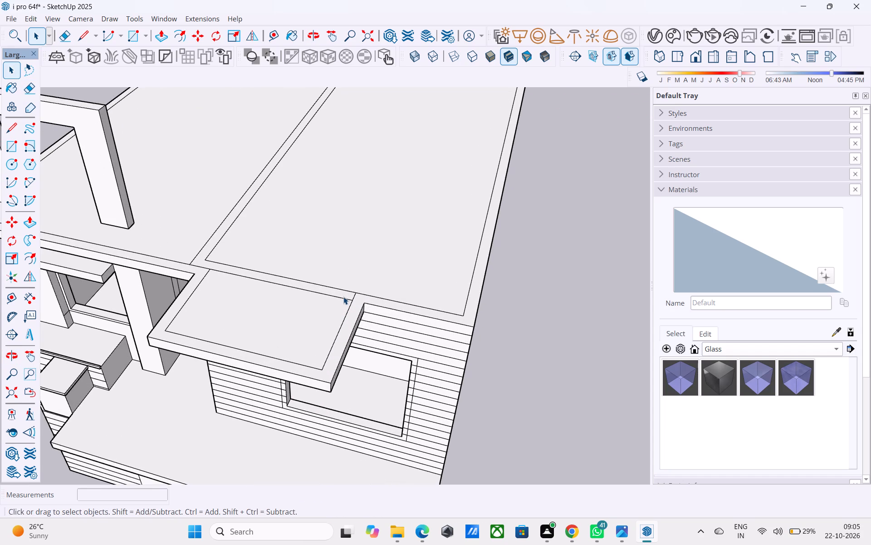
{"action": "scroll", "coordinate": [343, 296], "scroll_direction": "up", "scroll_amount": 2}
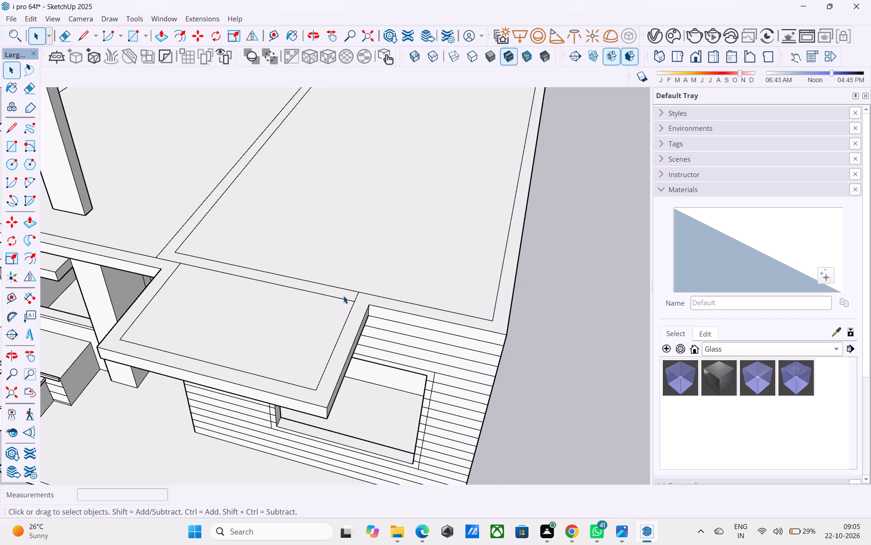
{"action": "key", "text": "l"}
{"action": "scroll", "coordinate": [346, 301], "scroll_direction": "up", "scroll_amount": 3}
{"action": "left_click", "coordinate": [352, 303]}
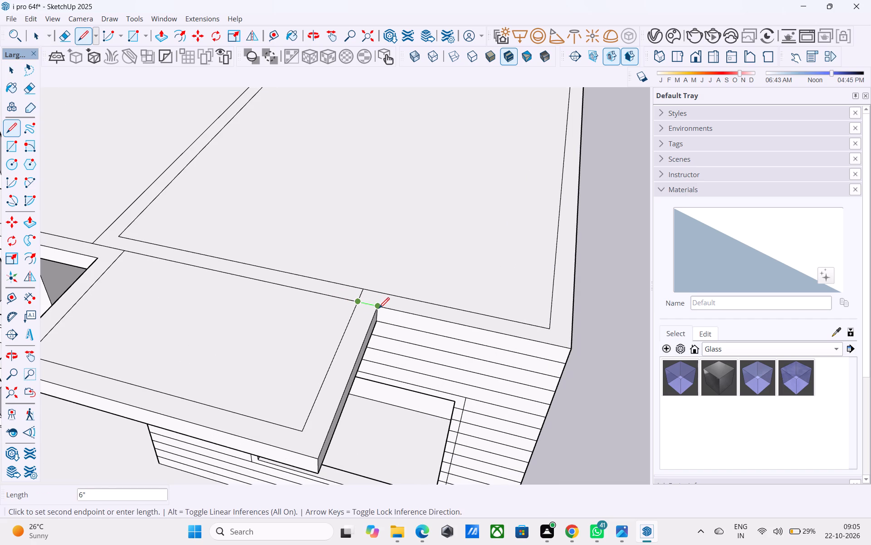
{"action": "left_click", "coordinate": [379, 309]}
{"action": "key", "text": "e"}
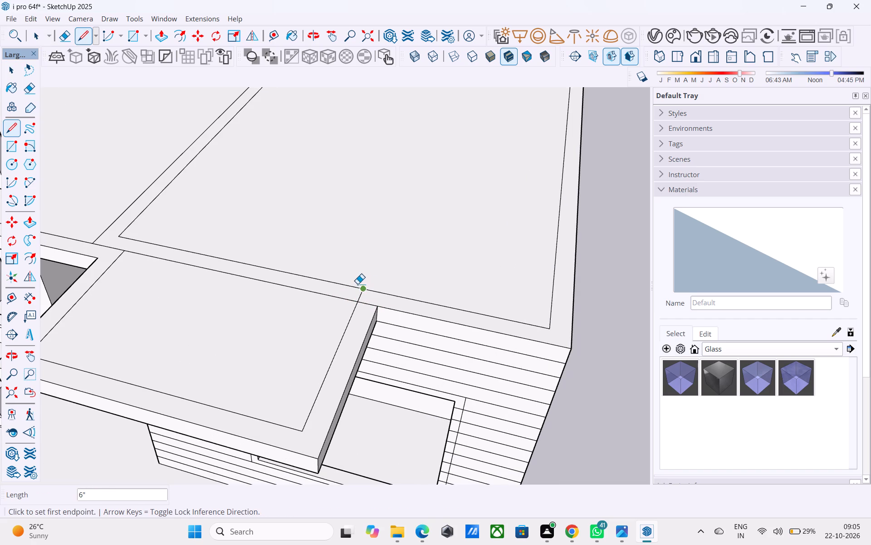
{"action": "left_click", "coordinate": [360, 297]}
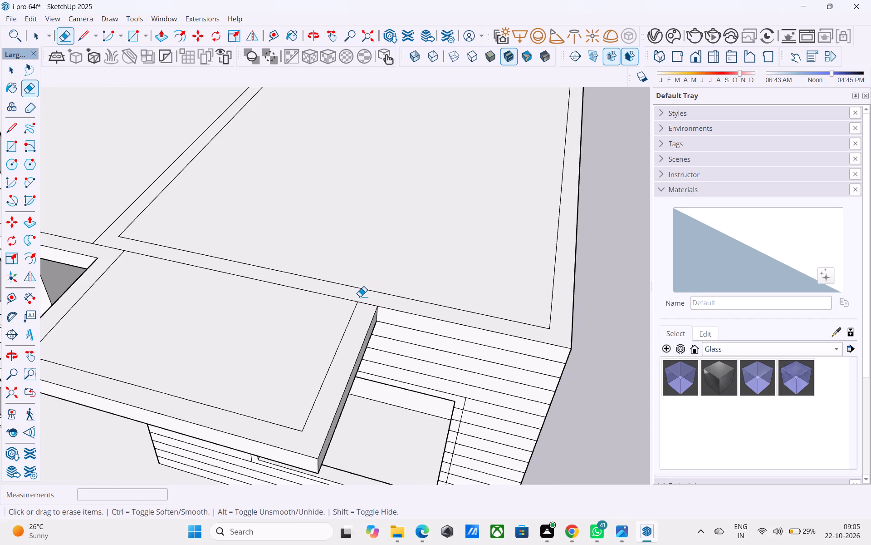
{"action": "key", "text": "space"}
Examine the finished roof and overhang borders and the whole front facade from several angles.
{"action": "middle_click_drag", "start_coordinate": [358, 295], "coordinate": [303, 276]}
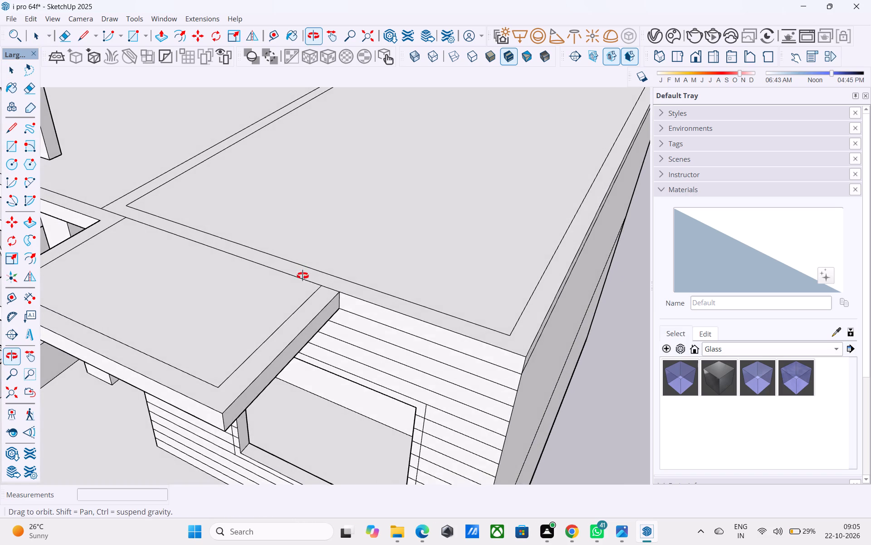
{"action": "middle_click_drag", "start_coordinate": [303, 276], "coordinate": [300, 280]}
{"action": "scroll", "coordinate": [340, 291], "scroll_direction": "down", "scroll_amount": 6}
{"action": "middle_click_drag", "start_coordinate": [340, 295], "coordinate": [362, 231]}
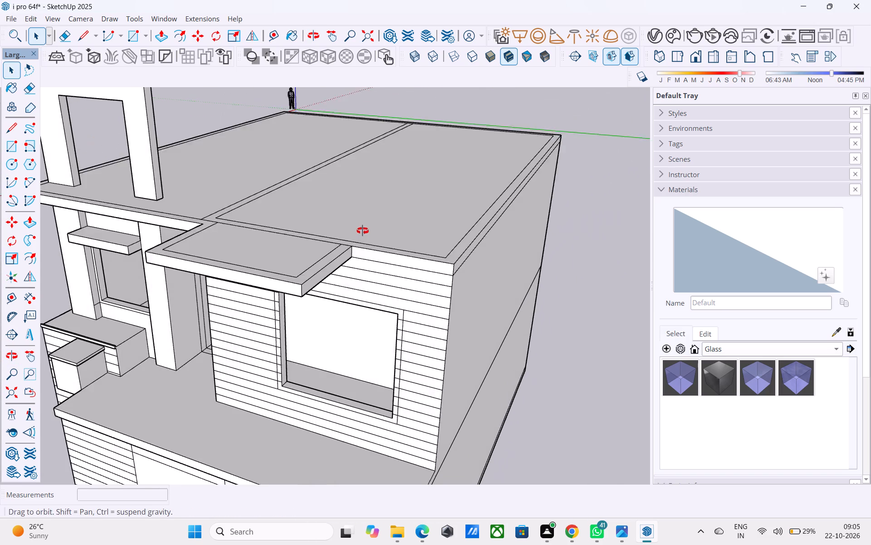
{"action": "middle_click_drag", "start_coordinate": [362, 231], "coordinate": [364, 222]}
{"action": "scroll", "coordinate": [363, 219], "scroll_direction": "down", "scroll_amount": 6}
{"action": "middle_click_drag", "start_coordinate": [363, 253], "coordinate": [380, 241]}
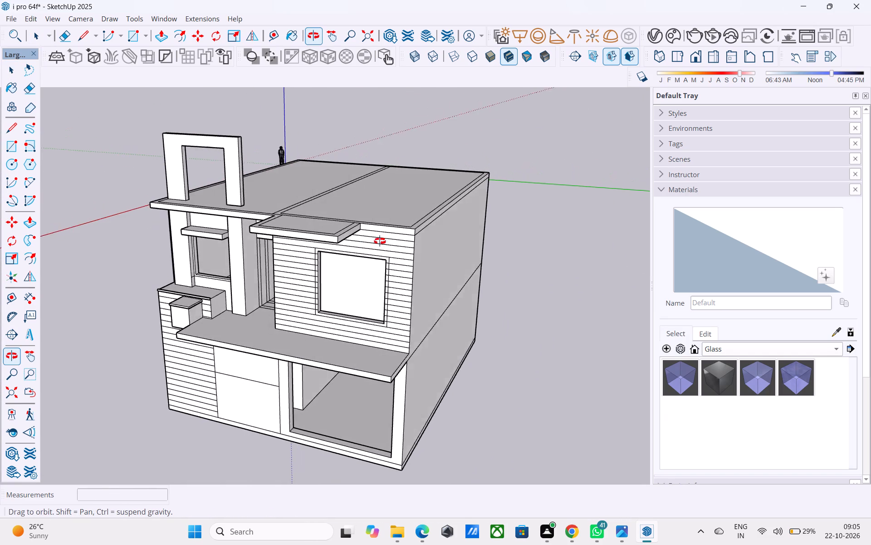
{"action": "middle_click_drag", "start_coordinate": [380, 241], "coordinate": [419, 230]}
{"action": "middle_click_drag", "start_coordinate": [420, 281], "coordinate": [418, 263]}
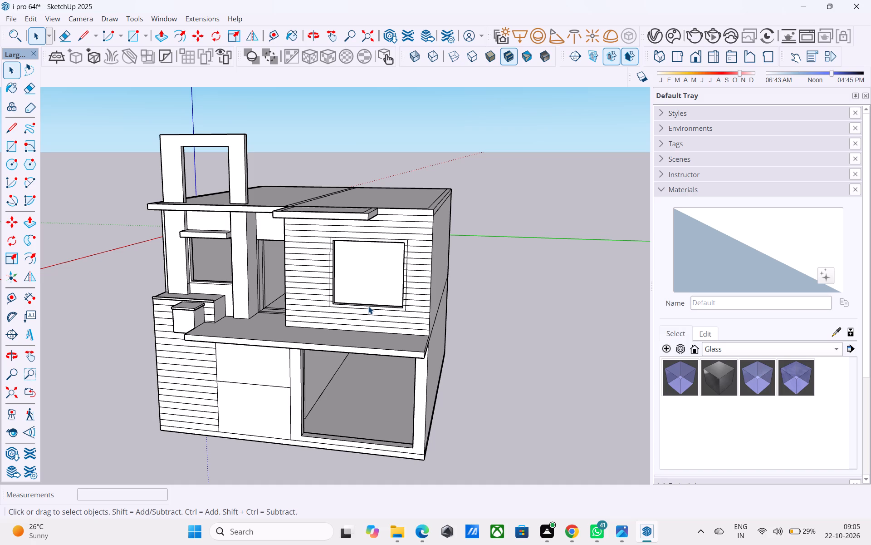
{"action": "middle_click_drag", "start_coordinate": [351, 311], "coordinate": [362, 343]}
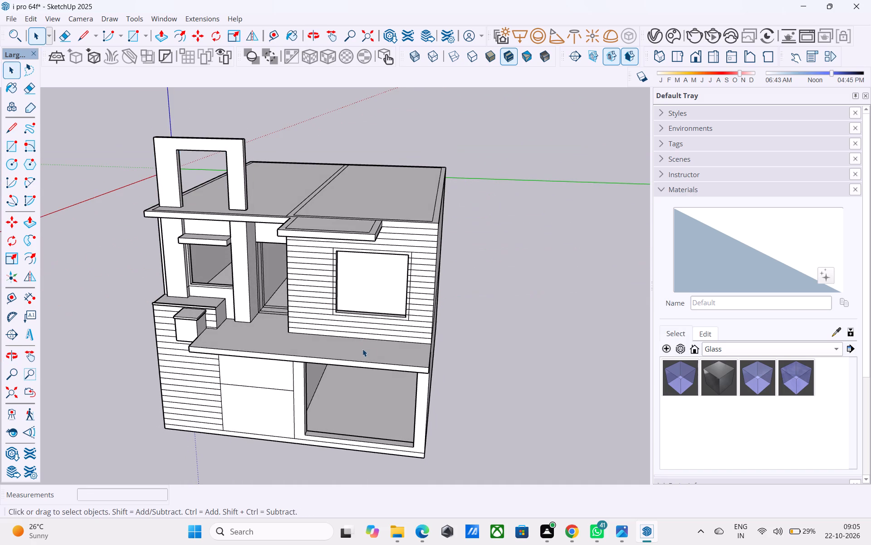
{"action": "middle_click_drag", "start_coordinate": [383, 367], "coordinate": [379, 328]}
{"action": "scroll", "coordinate": [391, 351], "scroll_direction": "up", "scroll_amount": 4}
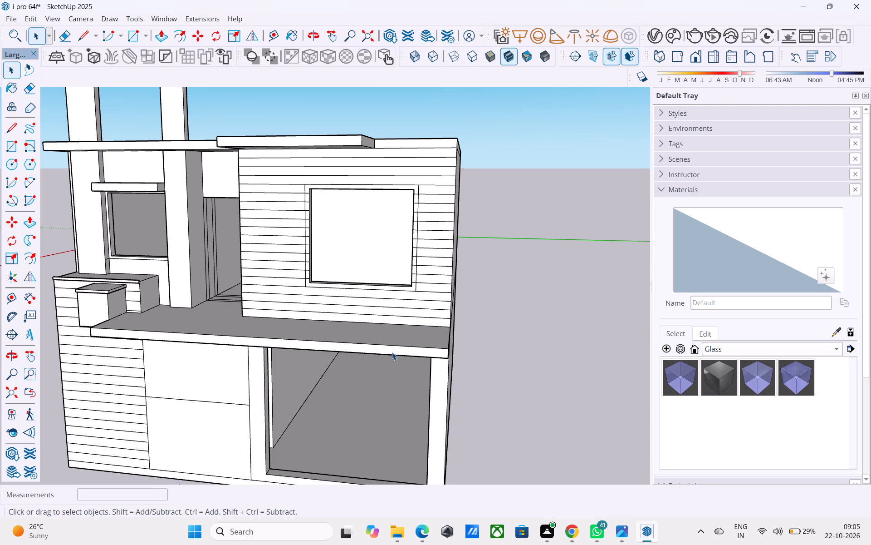
Draw a 1.5' line along the base of the grooved upper front wall, starting from its outer corner beside the window.
{"action": "middle_click_drag", "start_coordinate": [380, 343], "coordinate": [173, 413]}
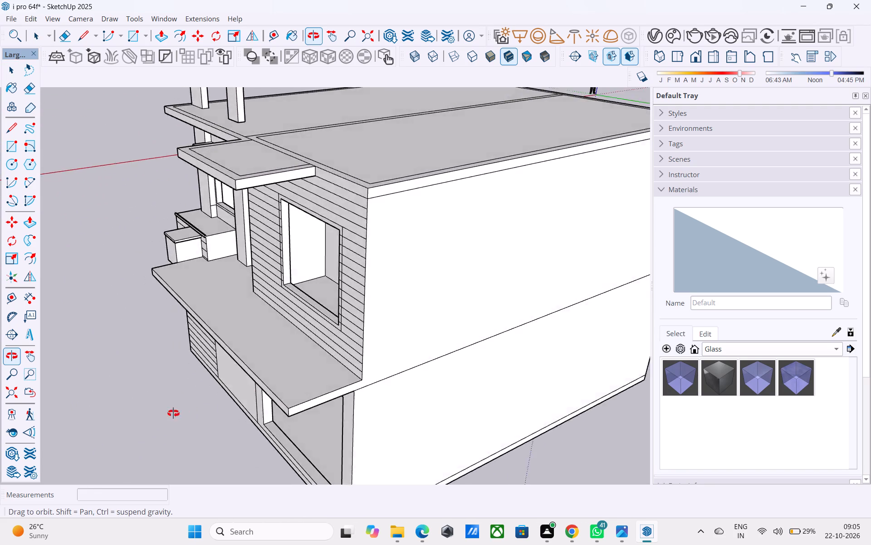
{"action": "middle_click_drag", "start_coordinate": [173, 413], "coordinate": [202, 391]}
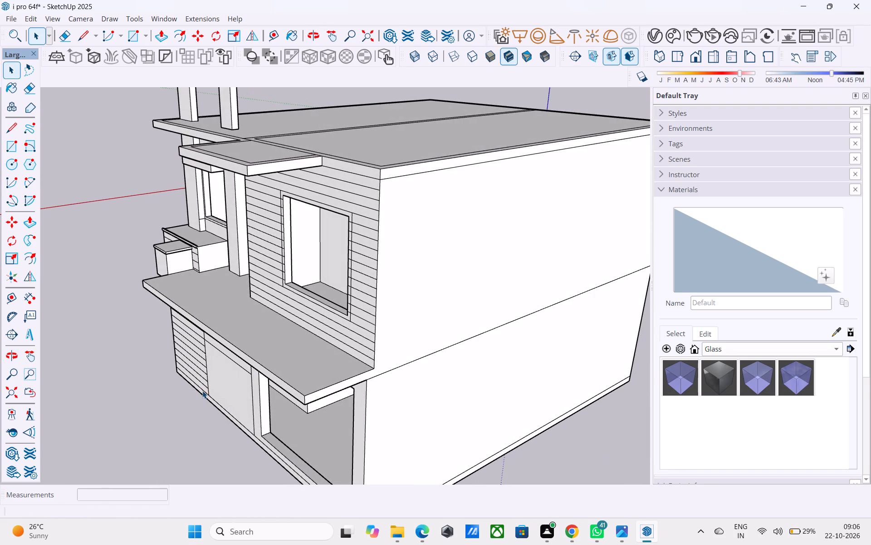
{"action": "middle_click_drag", "start_coordinate": [323, 360], "coordinate": [337, 366]}
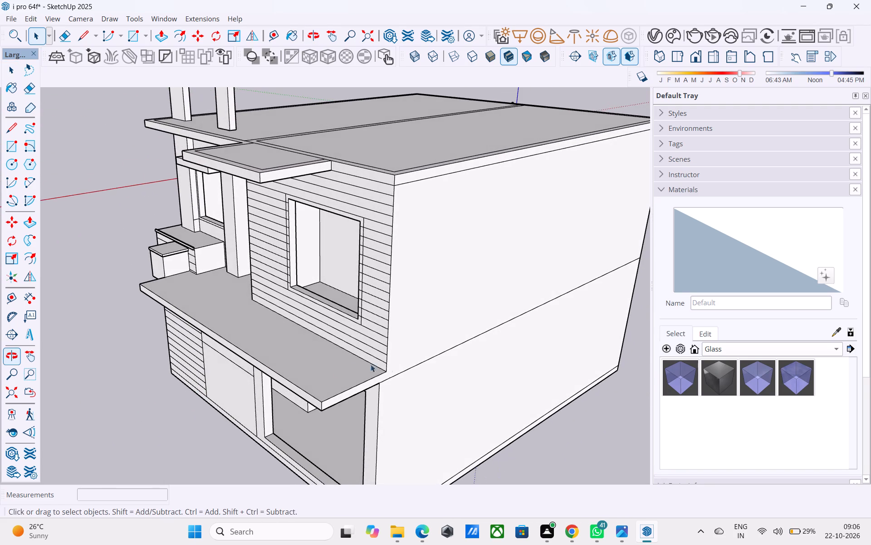
{"action": "scroll", "coordinate": [388, 364], "scroll_direction": "up", "scroll_amount": 5}
{"action": "key", "text": "l"}
{"action": "left_click", "coordinate": [388, 372]}
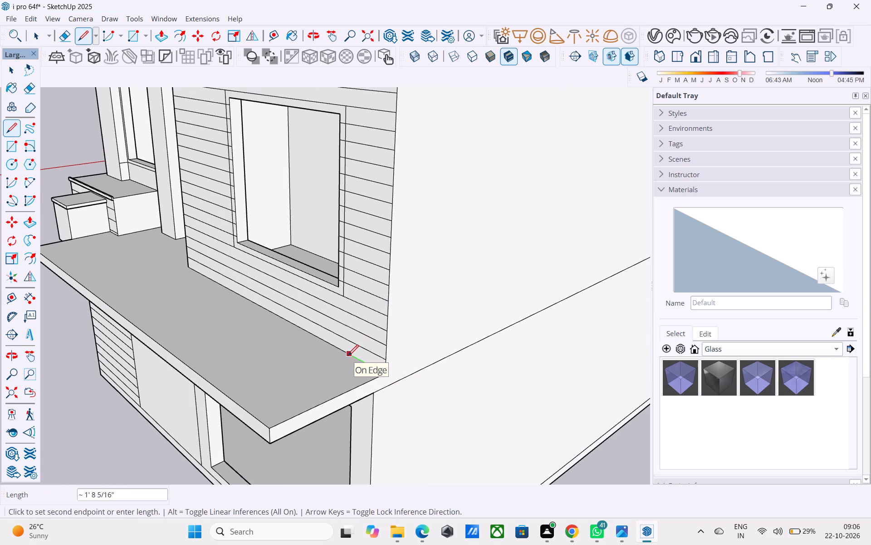
{"action": "type", "text": "1.5"}
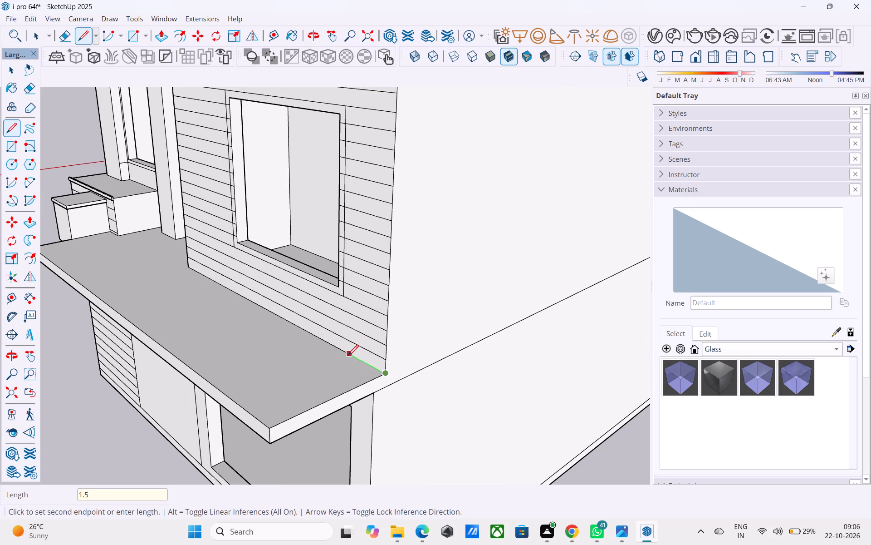
{"action": "key", "text": "Return"}
{"action": "key", "text": "apostrophe"}
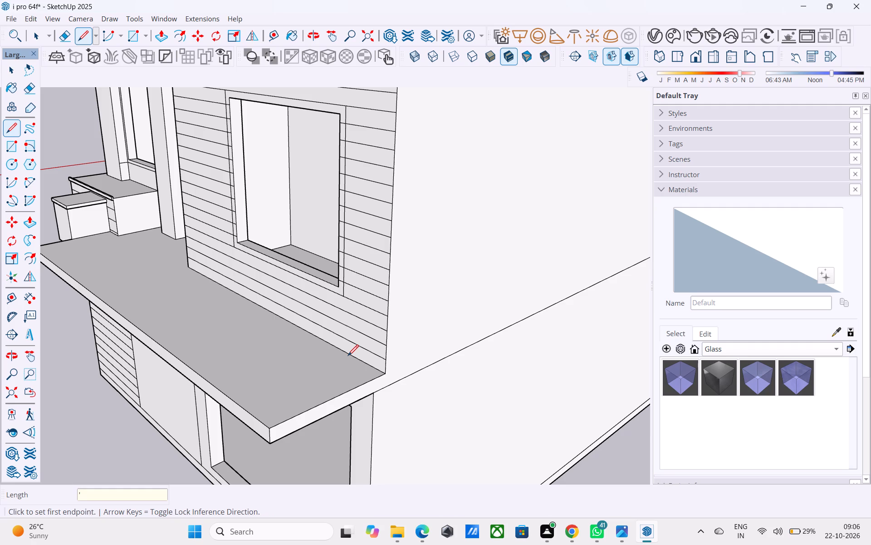
{"action": "key", "text": "BackSpace"}
{"action": "key", "text": "BackSpace"}
{"action": "key", "text": "BackSpace"}
{"action": "type", "text": "1.5'"}
{"action": "key", "text": "Return"}
Draw a 10' 6" vertical line up the grooved upper wall from the 1.5' line's inner end to the roof edge.
{"action": "left_click", "coordinate": [354, 357]}
{"action": "middle_click_drag", "start_coordinate": [353, 356], "coordinate": [353, 356]}
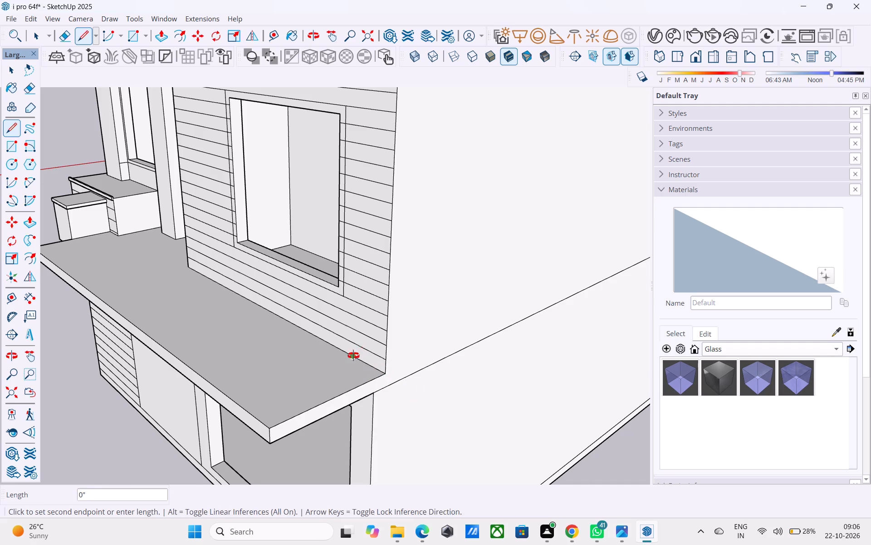
{"action": "middle_click_drag", "start_coordinate": [353, 356], "coordinate": [426, 378]}
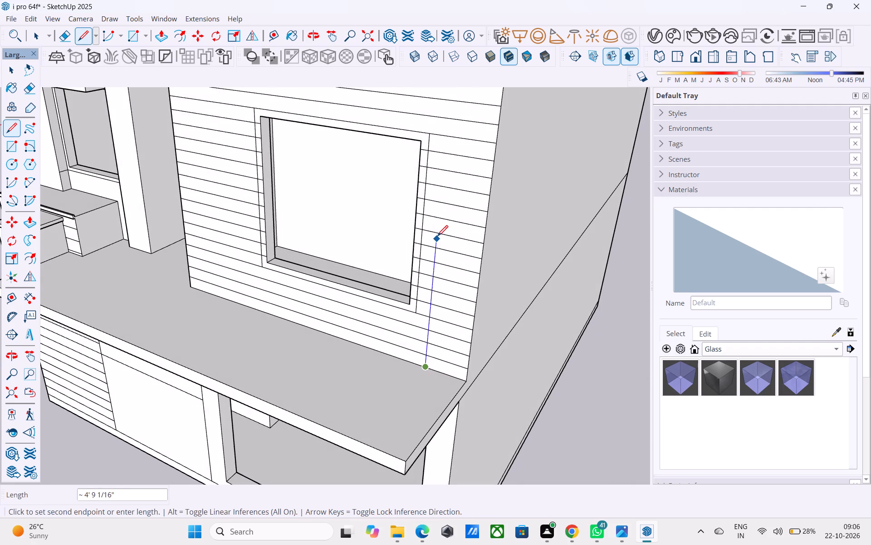
{"action": "middle_click_drag", "start_coordinate": [437, 237], "coordinate": [438, 313]}
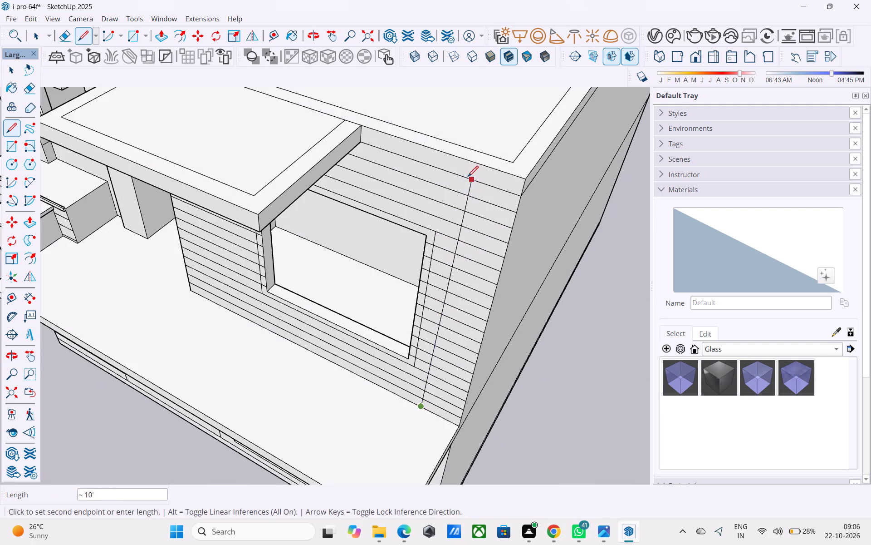
{"action": "left_click", "coordinate": [467, 161]}
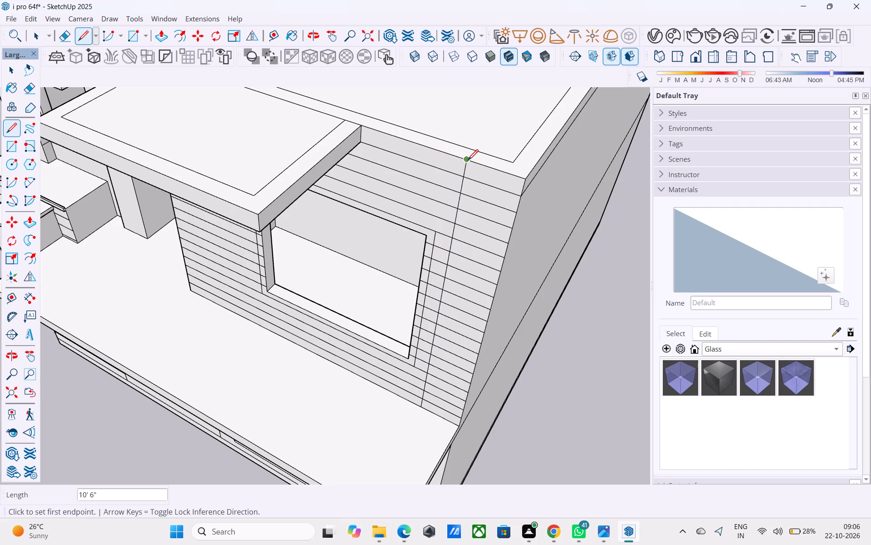
Erase all horizontal groove lines inside the 1.5' corner strip of the upper front wall.
{"action": "key", "text": "e"}
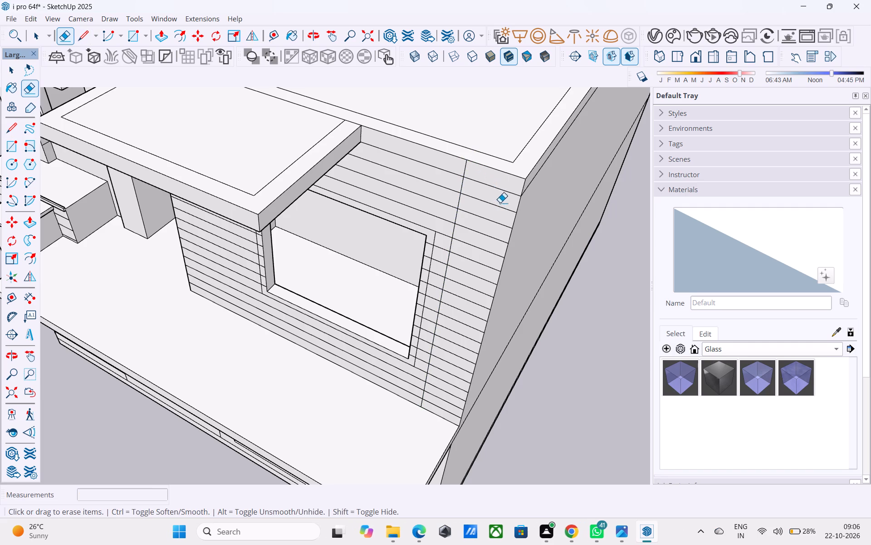
{"action": "left_click_drag", "start_coordinate": [493, 188], "coordinate": [490, 193]}
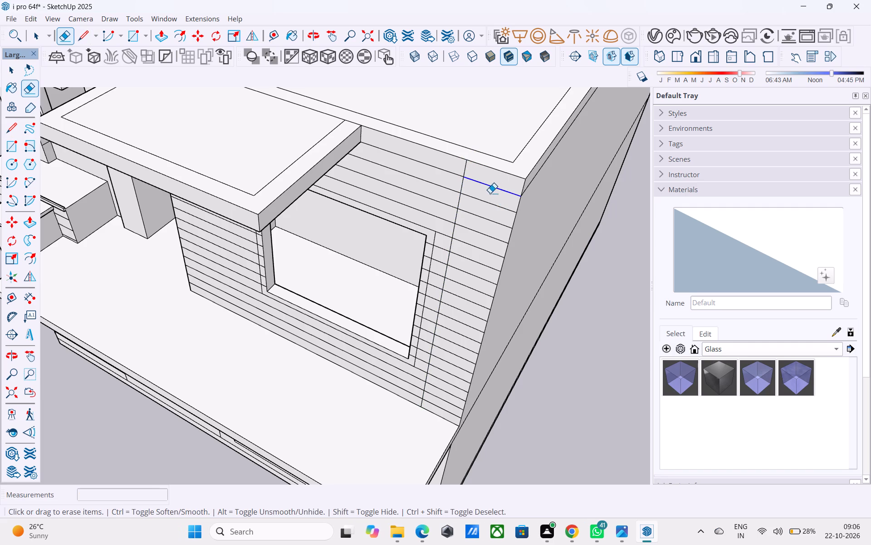
{"action": "left_click_drag", "start_coordinate": [490, 193], "coordinate": [463, 336]}
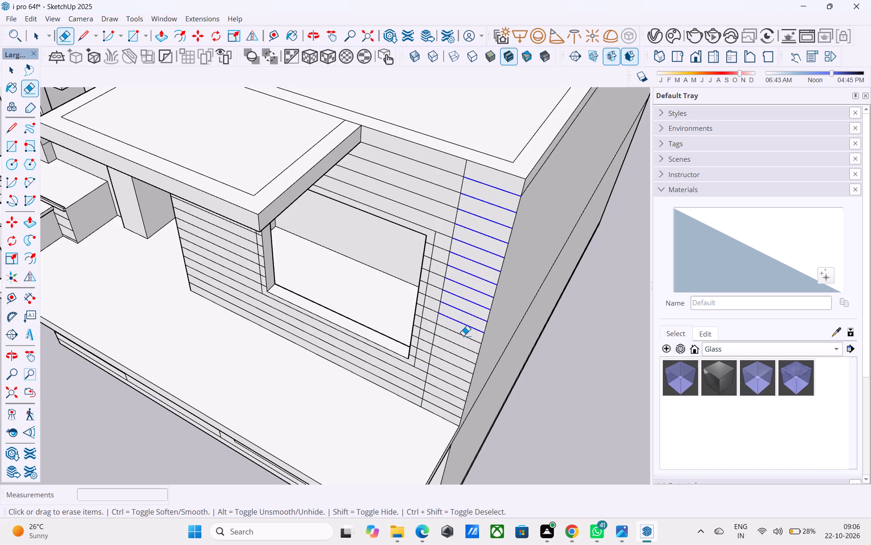
{"action": "left_click_drag", "start_coordinate": [463, 336], "coordinate": [440, 413]}
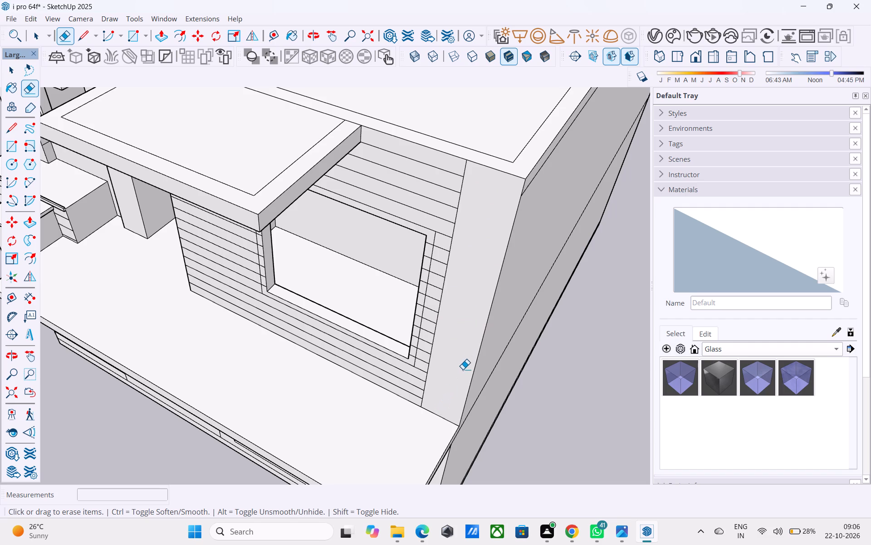
{"action": "key", "text": "space"}
Save the model.
{"action": "key", "text": "ctrl+s"}
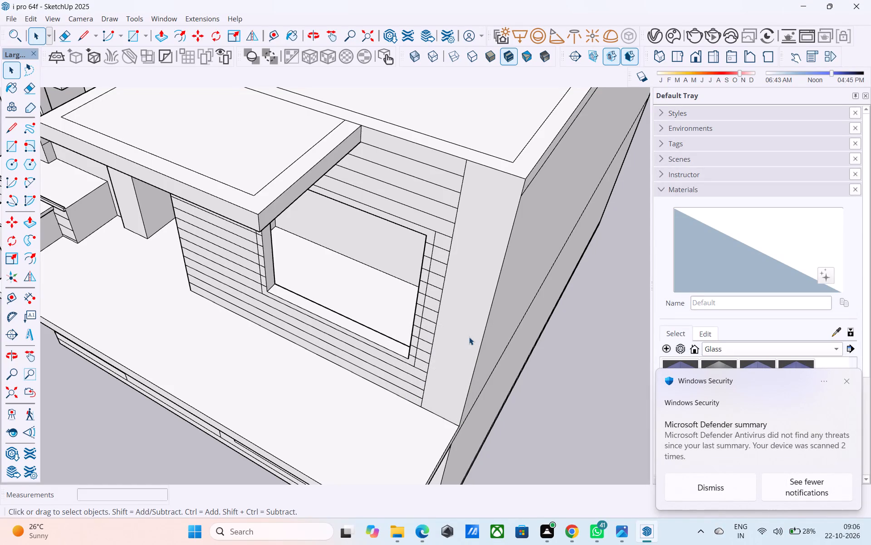
Push/Pull the plain 1.5' corner strip beside the upper window outward 6".
{"action": "middle_click_drag", "start_coordinate": [475, 308], "coordinate": [463, 297]}
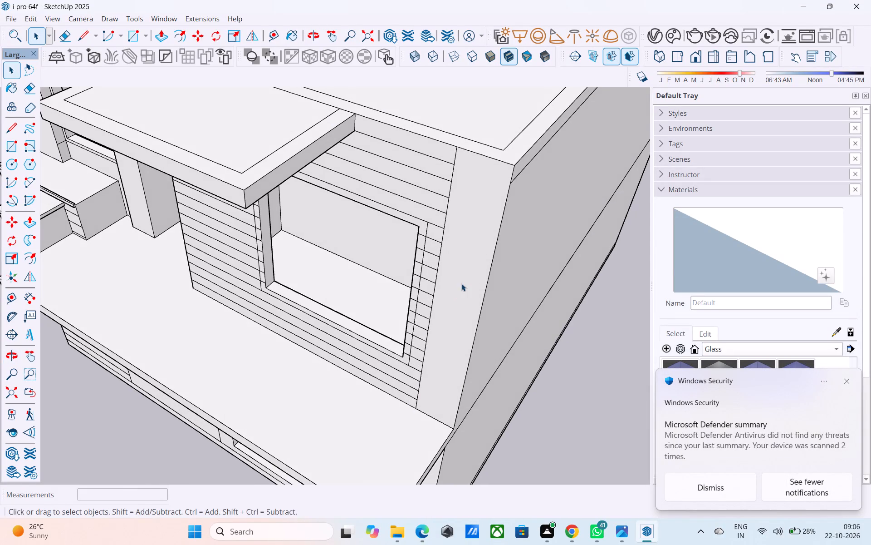
{"action": "middle_click_drag", "start_coordinate": [475, 279], "coordinate": [511, 292]}
{"action": "scroll", "coordinate": [502, 286], "scroll_direction": "up", "scroll_amount": 3}
{"action": "scroll", "coordinate": [490, 275], "scroll_direction": "down", "scroll_amount": 4}
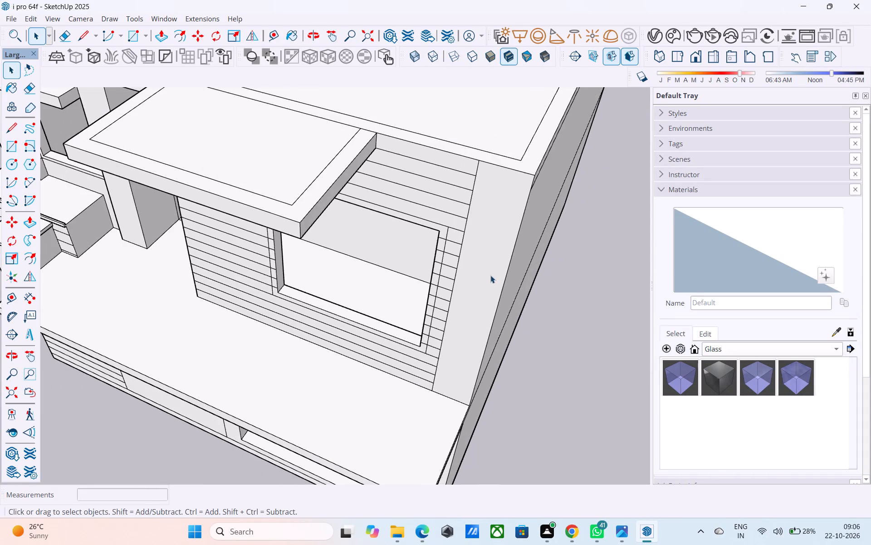
{"action": "middle_click", "coordinate": [494, 269]}
{"action": "left_click", "coordinate": [493, 263]}
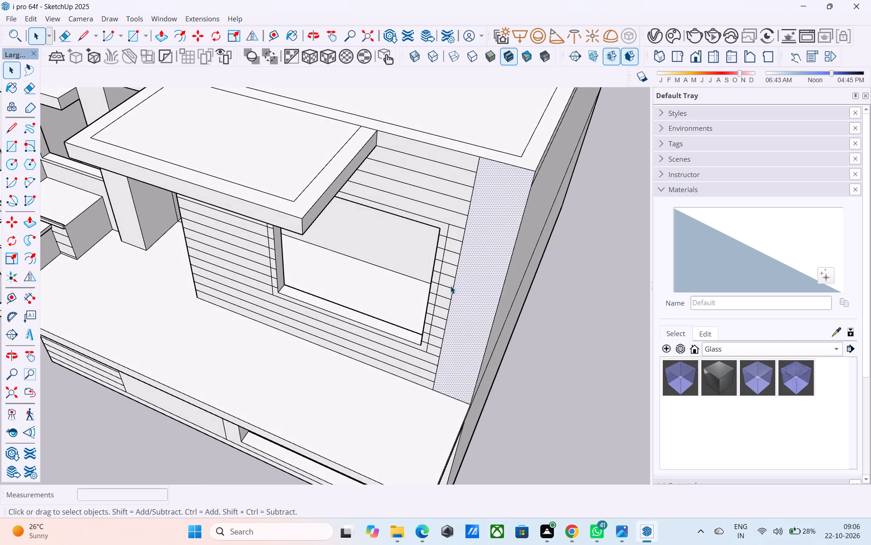
{"action": "key", "text": "p"}
{"action": "left_click", "coordinate": [495, 277]}
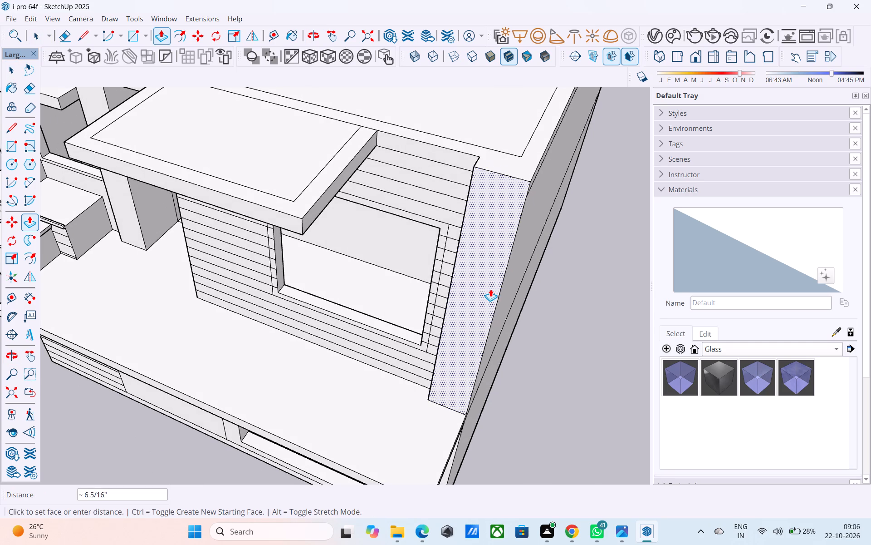
{"action": "type", "text": "6\""}
{"action": "key", "text": "Return"}
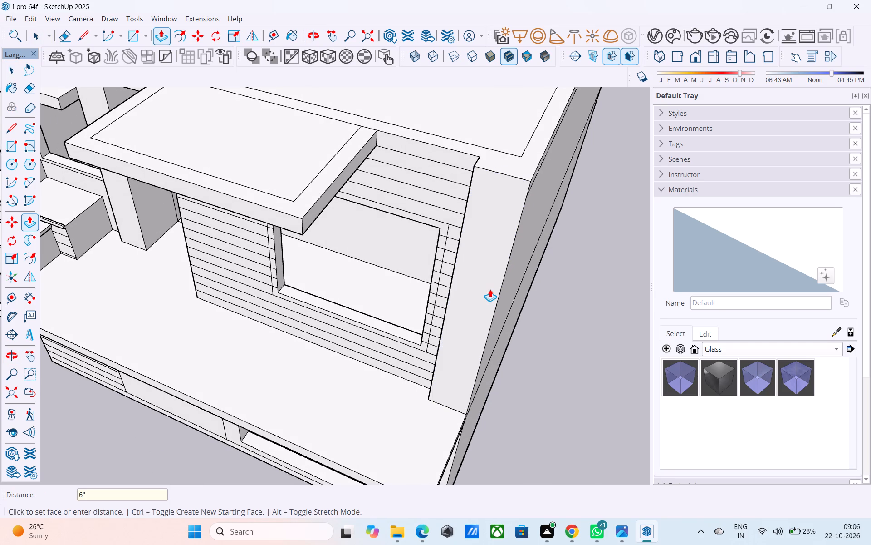
Draw a short line across the rear roof border, extending the central dividing strip's outer-section-opposite edge to the roof's outer edge.
{"action": "scroll", "coordinate": [332, 407], "scroll_direction": "down", "scroll_amount": 3}
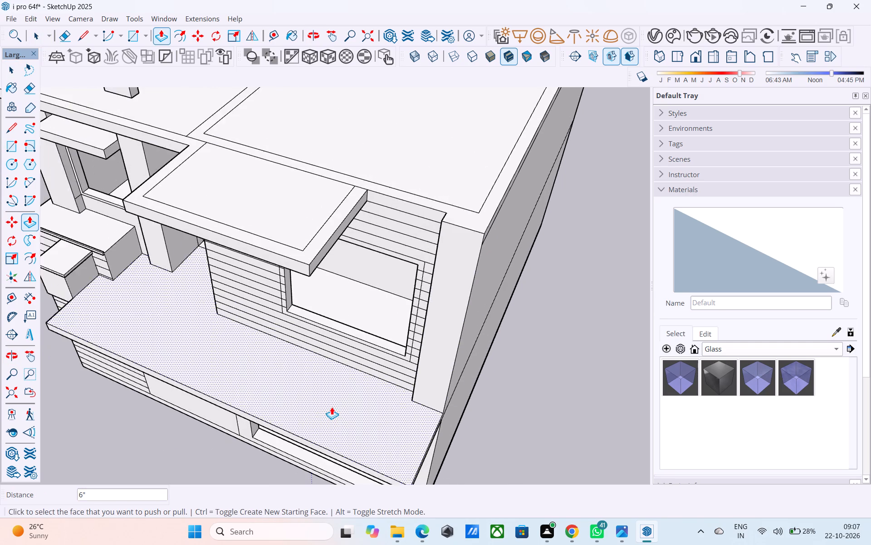
{"action": "scroll", "coordinate": [332, 407], "scroll_direction": "down", "scroll_amount": 5}
{"action": "middle_click_drag", "start_coordinate": [330, 406], "coordinate": [419, 233]}
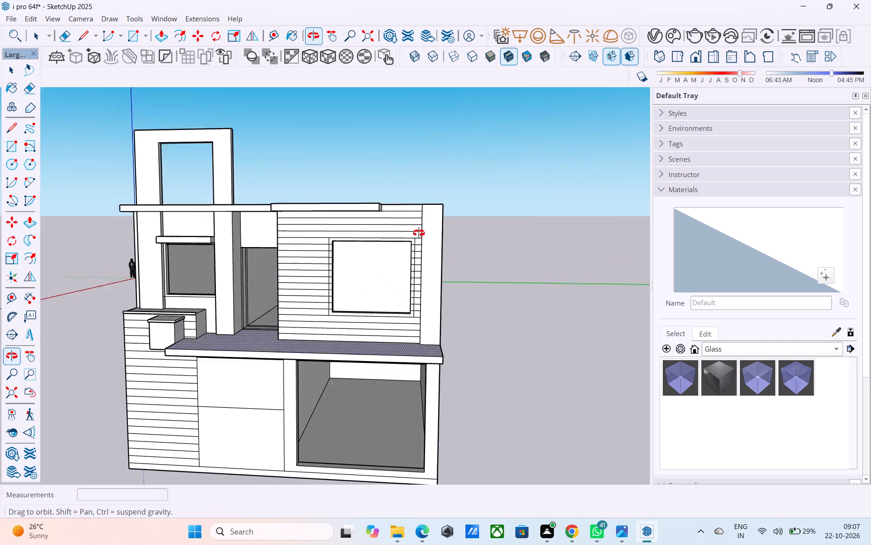
{"action": "middle_click_drag", "start_coordinate": [419, 233], "coordinate": [406, 388]}
{"action": "scroll", "coordinate": [406, 387], "scroll_direction": "up", "scroll_amount": 1}
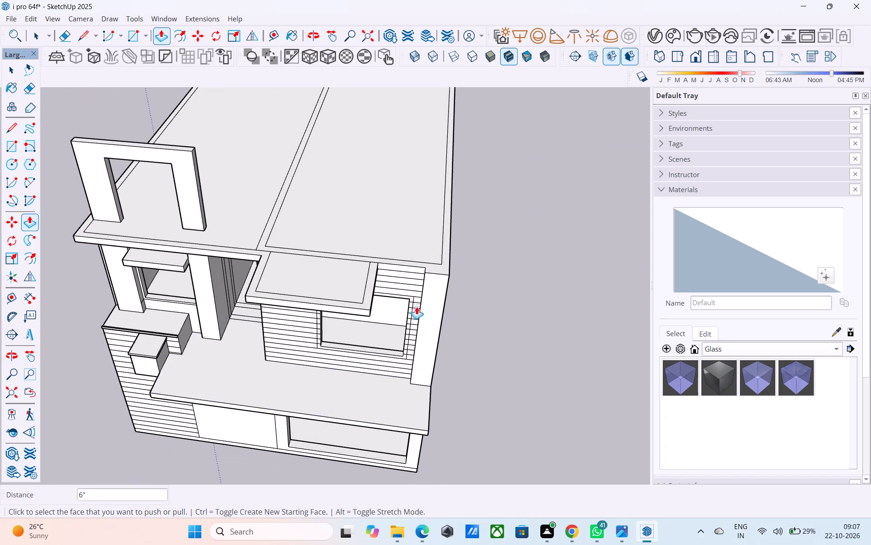
{"action": "scroll", "coordinate": [410, 283], "scroll_direction": "up", "scroll_amount": 1}
{"action": "key", "text": "space"}
{"action": "scroll", "coordinate": [409, 285], "scroll_direction": "down", "scroll_amount": 1}
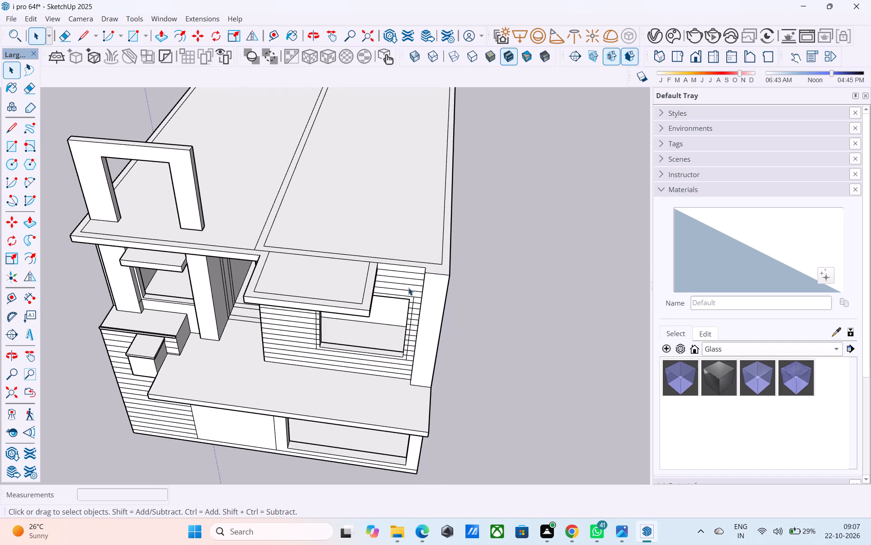
{"action": "middle_click_drag", "start_coordinate": [401, 310], "coordinate": [391, 357]}
{"action": "scroll", "coordinate": [417, 274], "scroll_direction": "up", "scroll_amount": 8}
{"action": "left_click", "coordinate": [416, 306]}
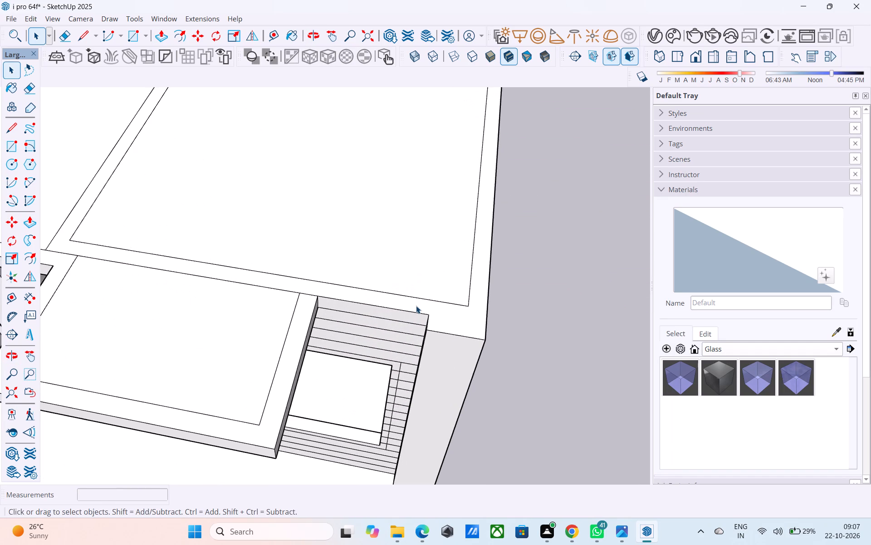
{"action": "scroll", "coordinate": [416, 305], "scroll_direction": "down", "scroll_amount": 1}
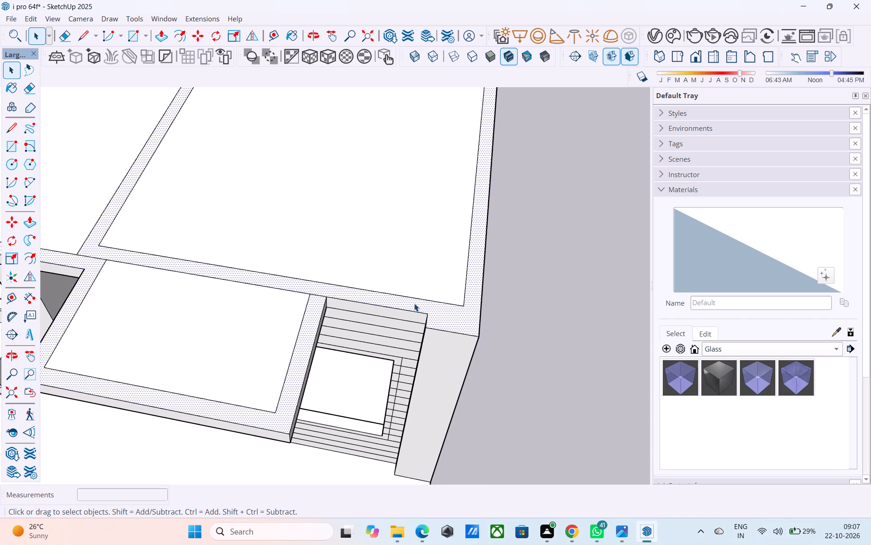
{"action": "scroll", "coordinate": [414, 303], "scroll_direction": "down", "scroll_amount": 1}
{"action": "middle_click_drag", "start_coordinate": [413, 303], "coordinate": [410, 298]}
{"action": "scroll", "coordinate": [409, 298], "scroll_direction": "down", "scroll_amount": 6}
{"action": "scroll", "coordinate": [373, 349], "scroll_direction": "down", "scroll_amount": 3}
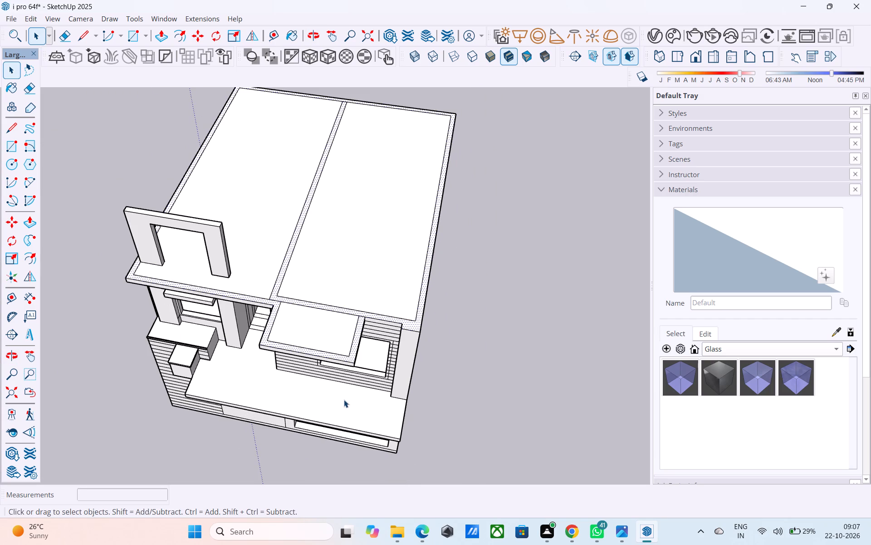
{"action": "scroll", "coordinate": [346, 95], "scroll_direction": "up", "scroll_amount": 8}
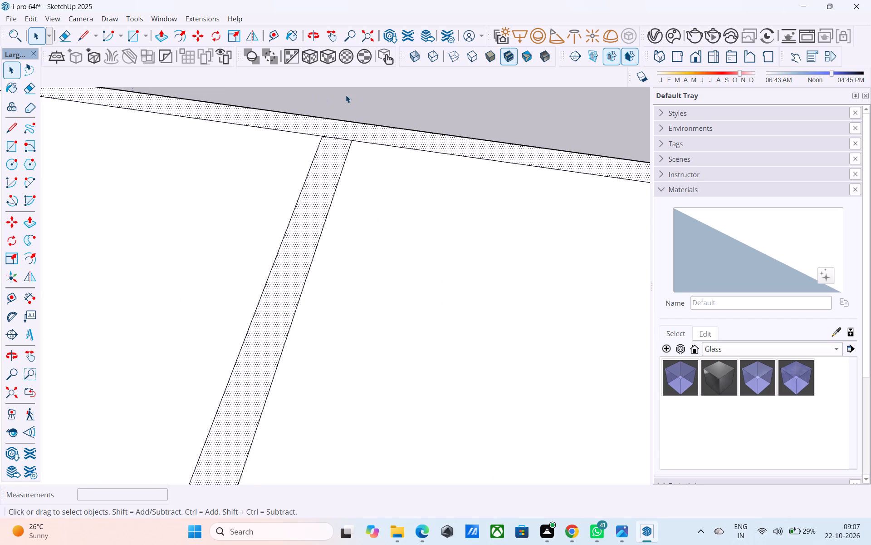
{"action": "key", "text": "l"}
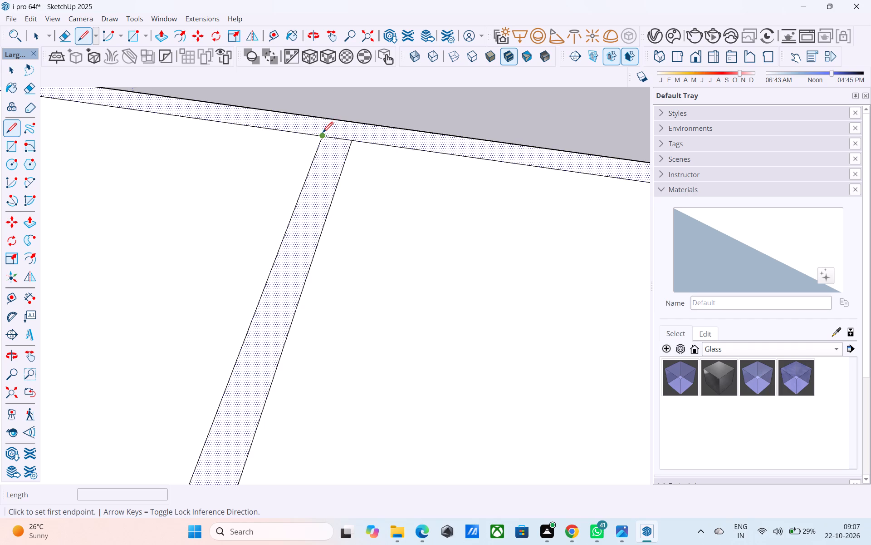
{"action": "left_click", "coordinate": [322, 134]}
{"action": "left_click", "coordinate": [329, 119]}
{"action": "scroll", "coordinate": [333, 95], "scroll_direction": "down", "scroll_amount": 6}
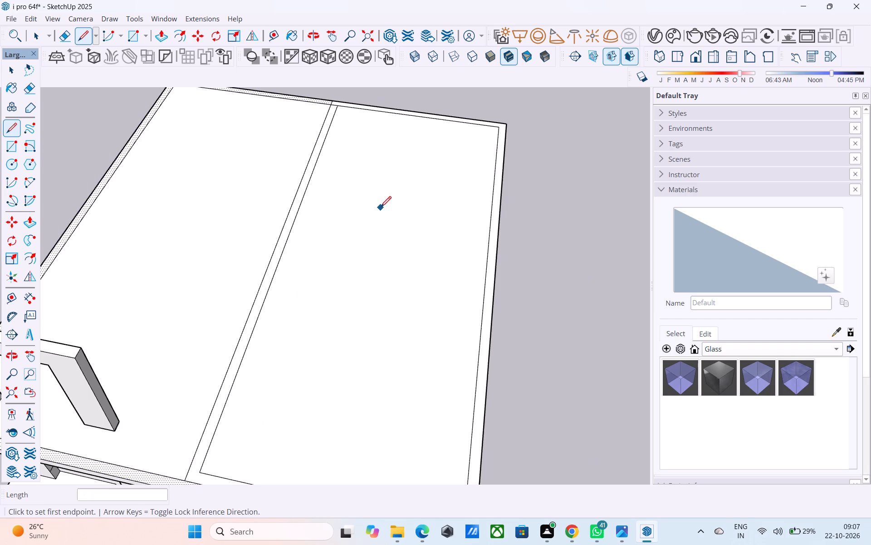
Push/Pull the border around the roof section above the grooved wall up 10' to form walls.
{"action": "scroll", "coordinate": [380, 214], "scroll_direction": "down", "scroll_amount": 5}
{"action": "middle_click_drag", "start_coordinate": [373, 397], "coordinate": [356, 347]}
{"action": "scroll", "coordinate": [351, 351], "scroll_direction": "up", "scroll_amount": 6}
{"action": "scroll", "coordinate": [351, 353], "scroll_direction": "down", "scroll_amount": 6}
{"action": "middle_click_drag", "start_coordinate": [348, 351], "coordinate": [339, 316]}
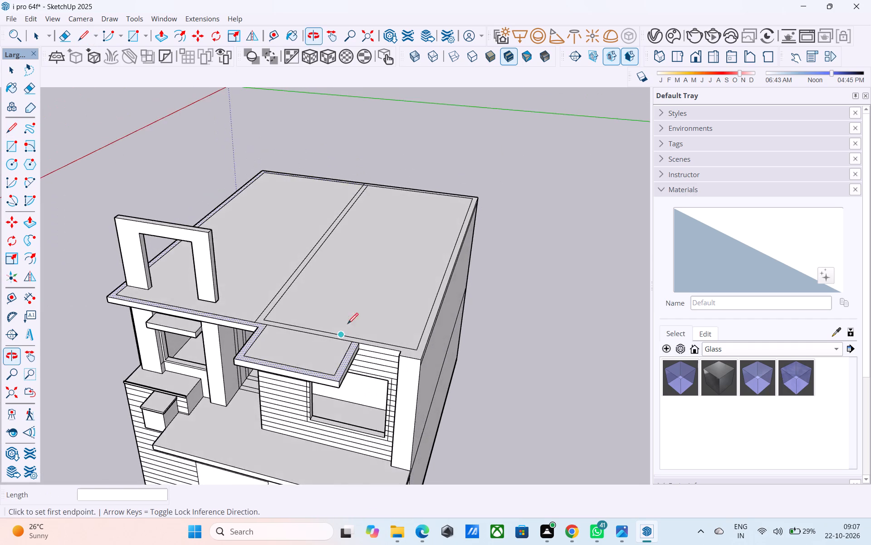
{"action": "scroll", "coordinate": [410, 380], "scroll_direction": "up", "scroll_amount": 10}
{"action": "key", "text": "space"}
{"action": "left_click", "coordinate": [404, 324]}
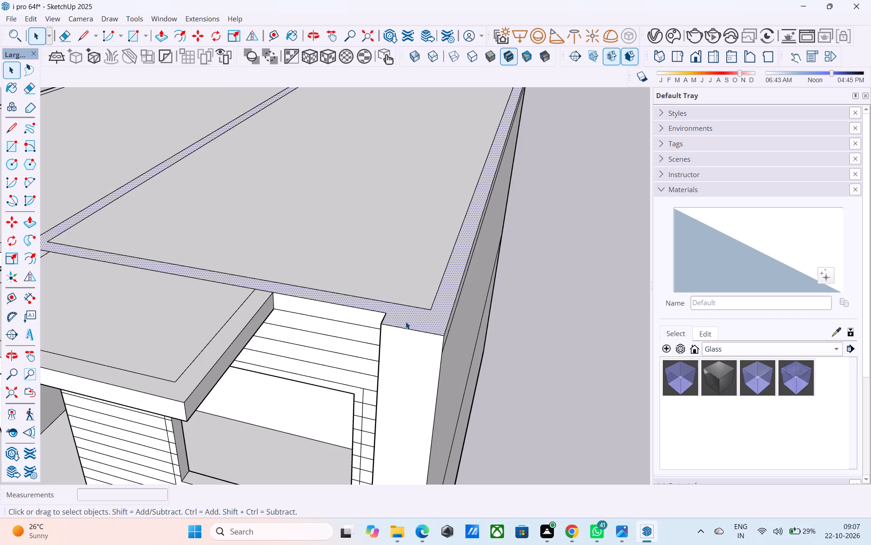
{"action": "key", "text": "p"}
{"action": "left_click", "coordinate": [406, 322]}
{"action": "type", "text": "10'"}
{"action": "key", "text": "Return"}
Examine the raised rooftop walls and the whole front facade from several angles.
{"action": "scroll", "coordinate": [405, 297], "scroll_direction": "down", "scroll_amount": 4}
{"action": "middle_click_drag", "start_coordinate": [405, 307], "coordinate": [489, 268]}
{"action": "scroll", "coordinate": [489, 268], "scroll_direction": "down", "scroll_amount": 4}
{"action": "scroll", "coordinate": [418, 324], "scroll_direction": "down", "scroll_amount": 2}
{"action": "middle_click_drag", "start_coordinate": [411, 328], "coordinate": [421, 280]}
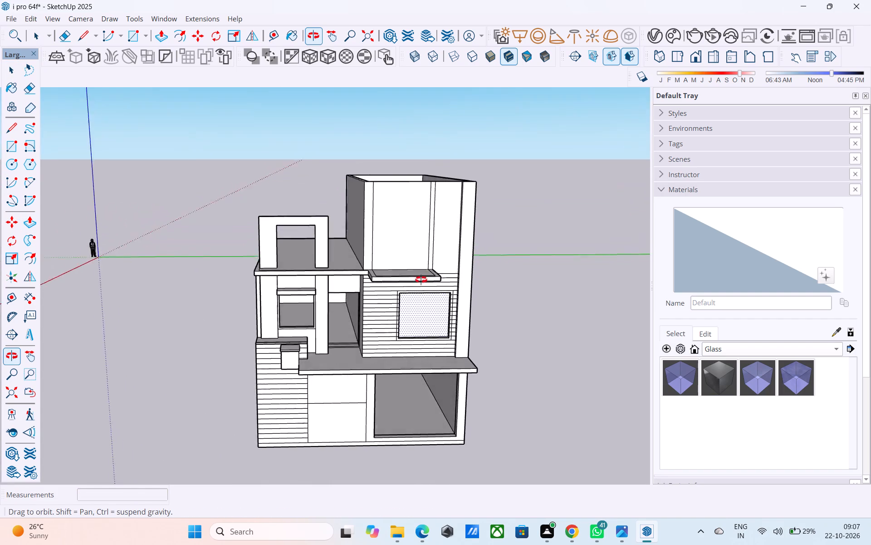
{"action": "middle_click_drag", "start_coordinate": [421, 280], "coordinate": [420, 258]}
{"action": "middle_click_drag", "start_coordinate": [433, 269], "coordinate": [417, 265]}
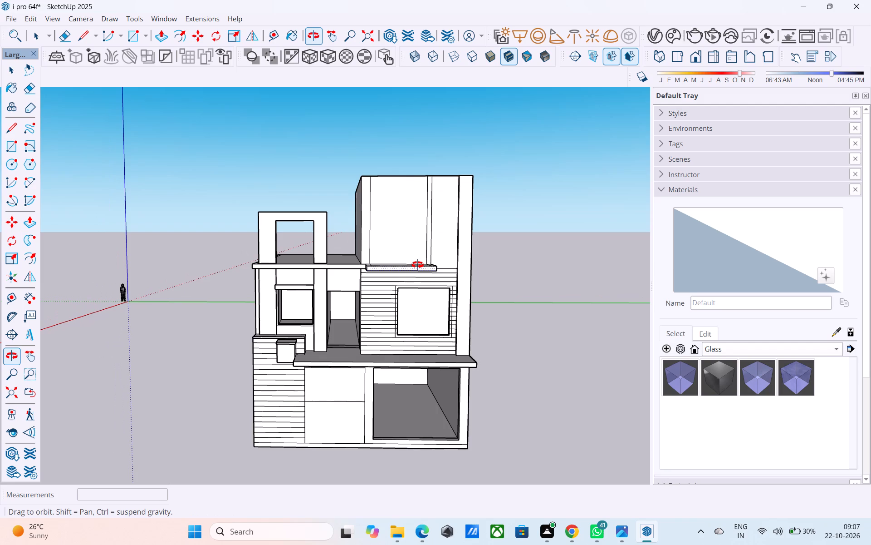
{"action": "middle_click_drag", "start_coordinate": [417, 265], "coordinate": [475, 159]}
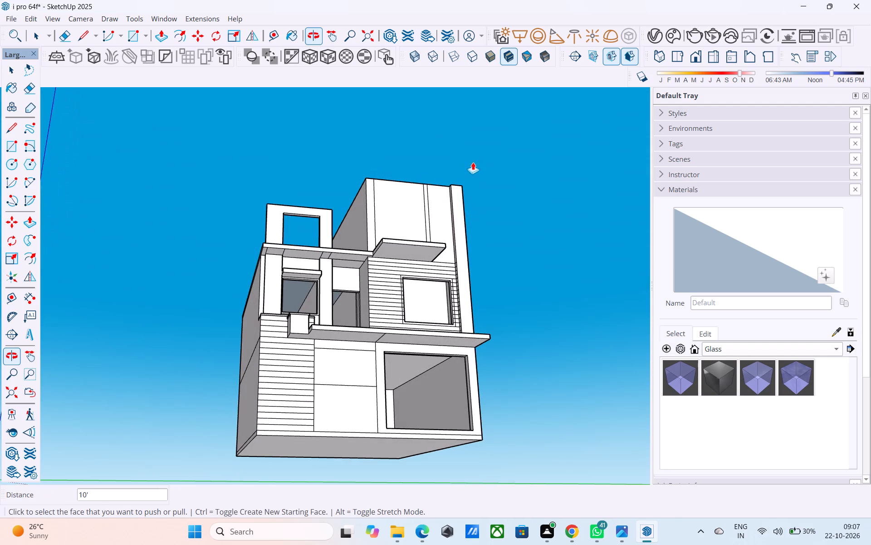
{"action": "scroll", "coordinate": [437, 213], "scroll_direction": "up", "scroll_amount": 2}
{"action": "scroll", "coordinate": [572, 208], "scroll_direction": "down", "scroll_amount": 2}
{"action": "middle_click_drag", "start_coordinate": [567, 209], "coordinate": [550, 258]}
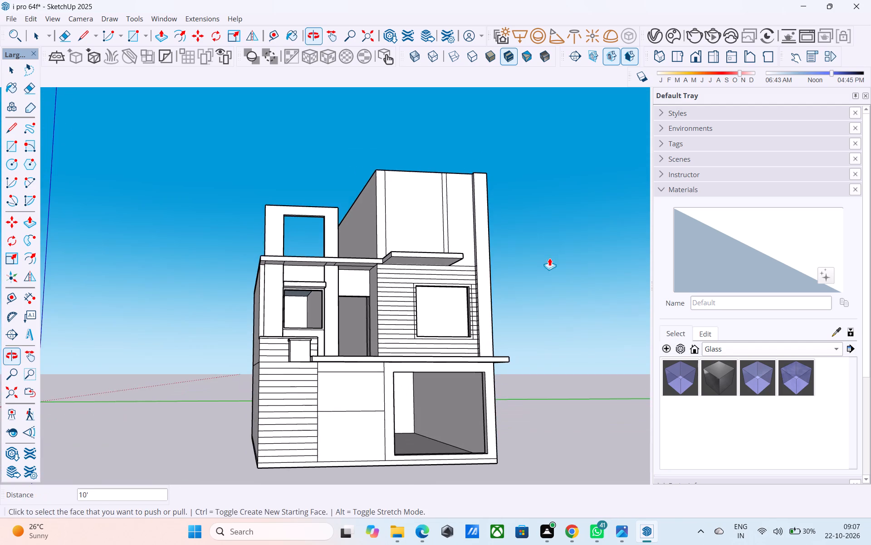
{"action": "middle_click_drag", "start_coordinate": [454, 267], "coordinate": [441, 225]}
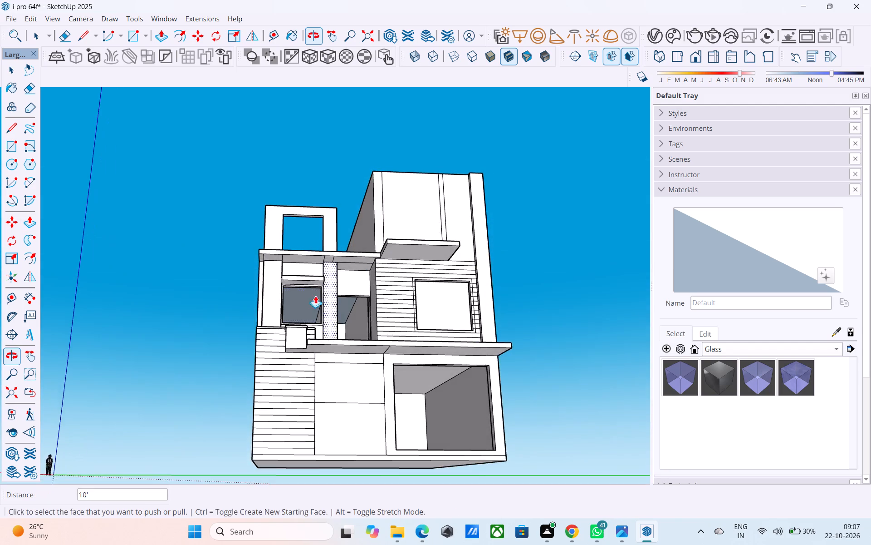
Reverse the ceiling face seen through the smaller upper-floor window beneath the small canopy.
{"action": "scroll", "coordinate": [284, 317], "scroll_direction": "up", "scroll_amount": 8}
{"action": "key", "text": "space"}
{"action": "left_click", "coordinate": [318, 289]}
{"action": "right_click", "coordinate": [318, 289]}
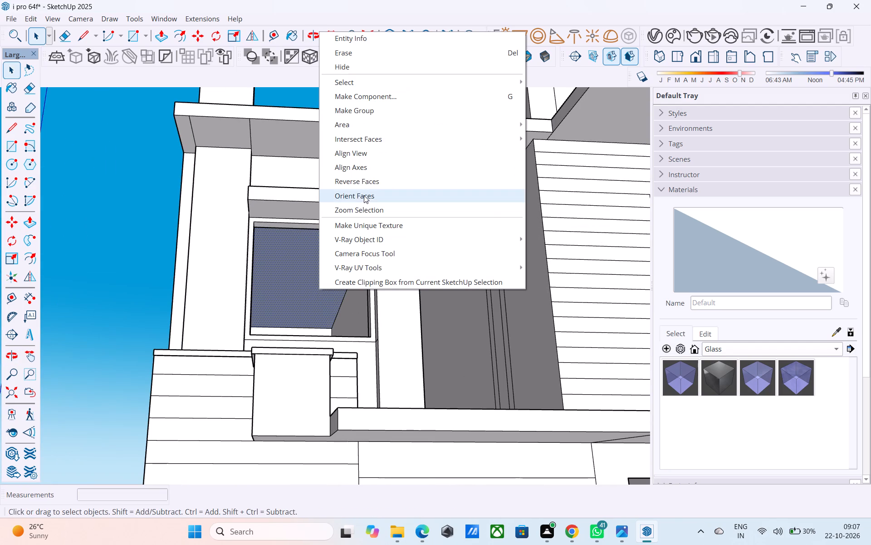
{"action": "left_click", "coordinate": [372, 183]}
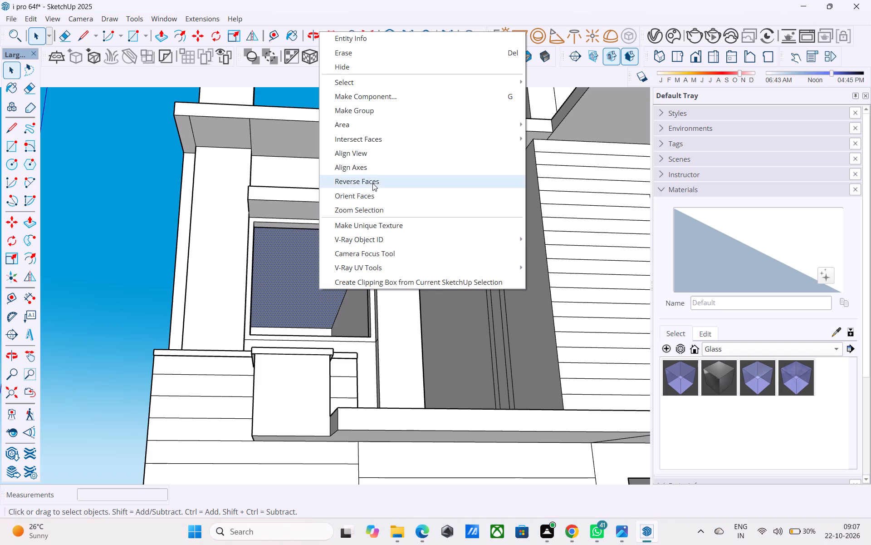
{"action": "middle_click_drag", "start_coordinate": [342, 245], "coordinate": [294, 259]}
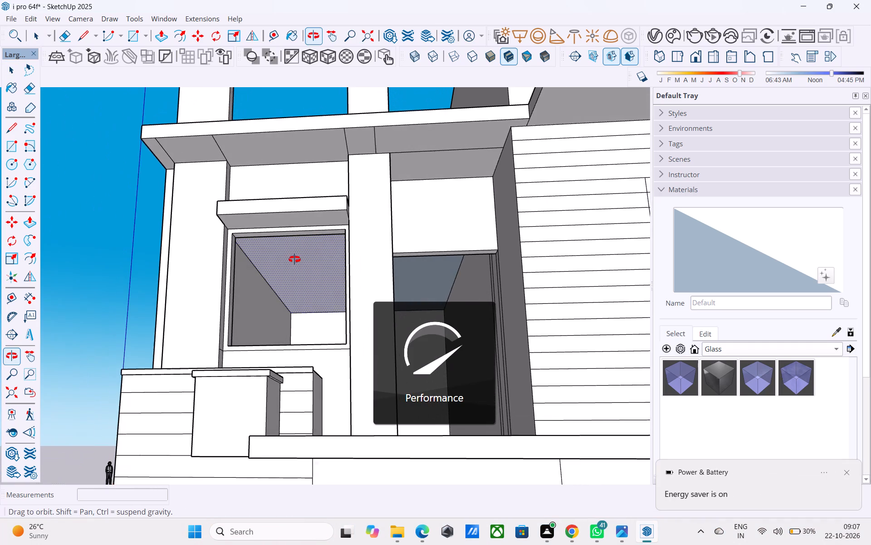
{"action": "middle_click_drag", "start_coordinate": [294, 259], "coordinate": [294, 260]}
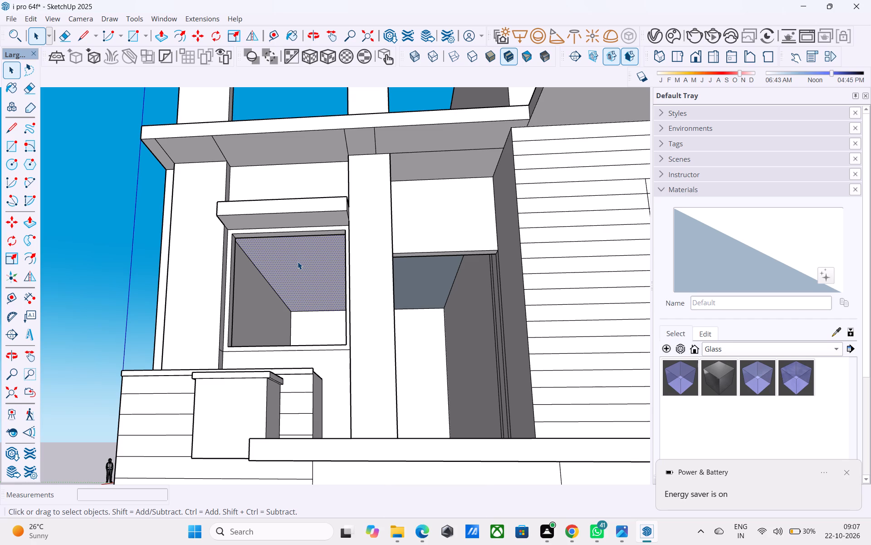
Reverse the ceiling face seen through the tall upper-floor opening beside the grooved wall.
{"action": "middle_click_drag", "start_coordinate": [411, 285], "coordinate": [374, 261]}
{"action": "scroll", "coordinate": [402, 266], "scroll_direction": "up", "scroll_amount": 5}
{"action": "left_click", "coordinate": [435, 263]}
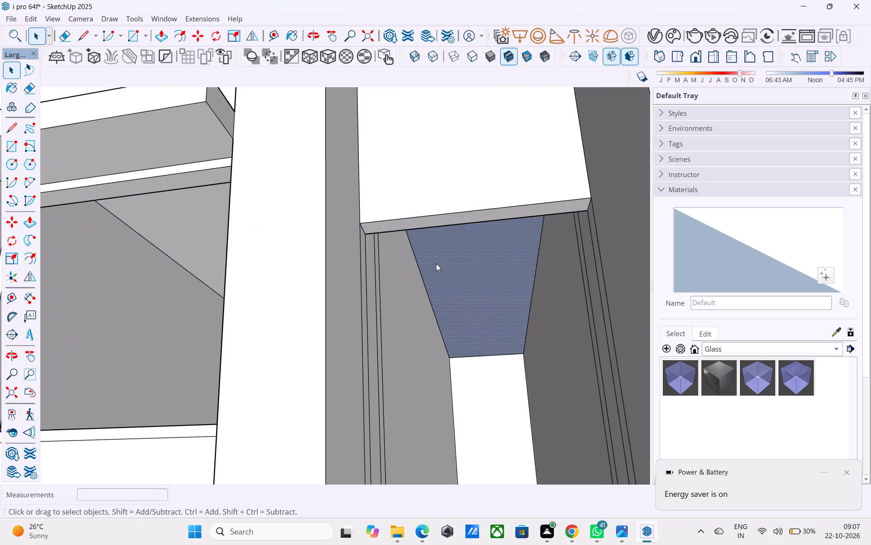
{"action": "right_click", "coordinate": [436, 263]}
{"action": "left_click", "coordinate": [493, 415]}
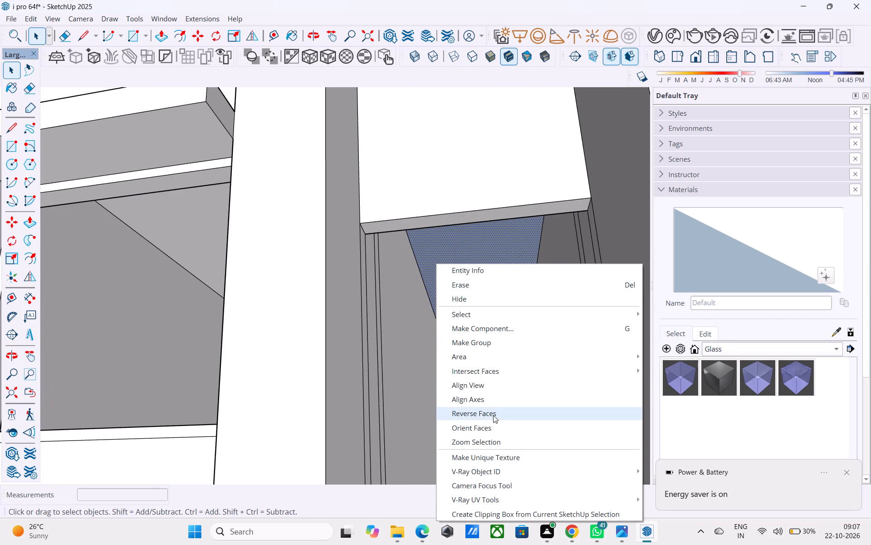
Examine the front facade, smaller window and raised rooftop walls from several angles.
{"action": "scroll", "coordinate": [394, 375], "scroll_direction": "down", "scroll_amount": 3}
{"action": "middle_click_drag", "start_coordinate": [388, 373], "coordinate": [459, 373]}
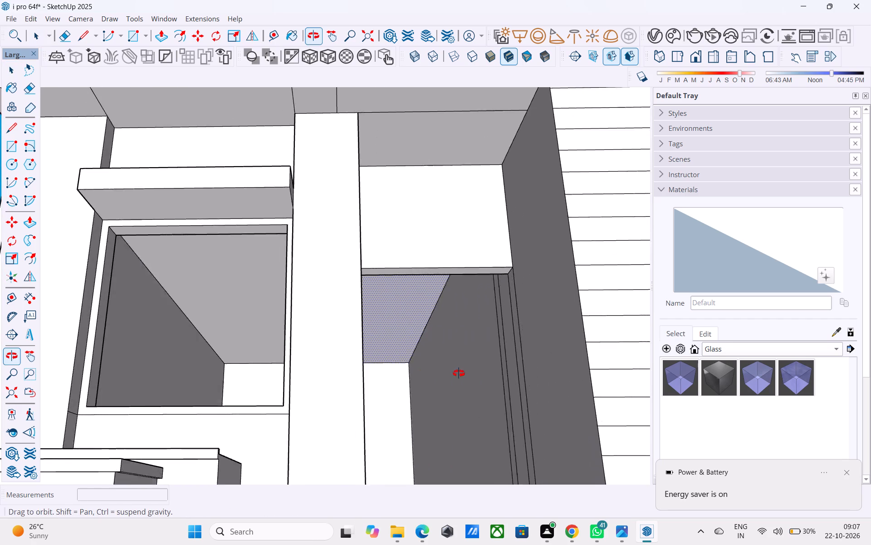
{"action": "middle_click_drag", "start_coordinate": [459, 373], "coordinate": [465, 373]}
{"action": "scroll", "coordinate": [388, 305], "scroll_direction": "down", "scroll_amount": 5}
{"action": "middle_click_drag", "start_coordinate": [383, 303], "coordinate": [379, 428]}
{"action": "middle_click_drag", "start_coordinate": [379, 428], "coordinate": [373, 372]}
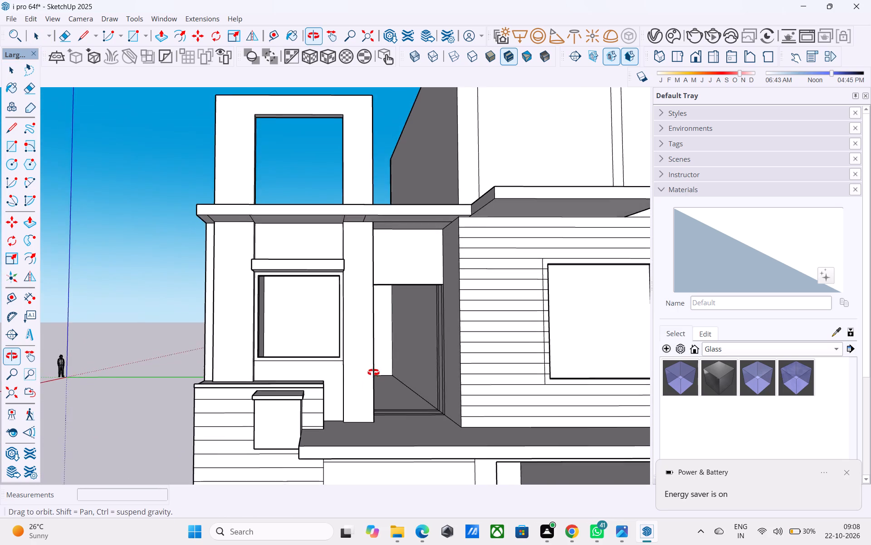
{"action": "middle_click_drag", "start_coordinate": [373, 372], "coordinate": [373, 371]}
{"action": "scroll", "coordinate": [231, 362], "scroll_direction": "down", "scroll_amount": 3}
{"action": "middle_click_drag", "start_coordinate": [234, 368], "coordinate": [486, 370]}
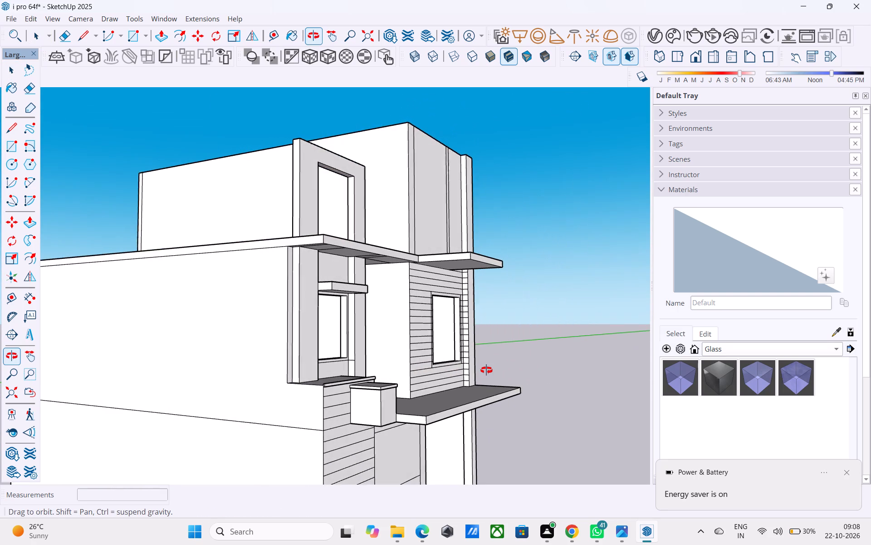
{"action": "middle_click_drag", "start_coordinate": [486, 370], "coordinate": [436, 361]}
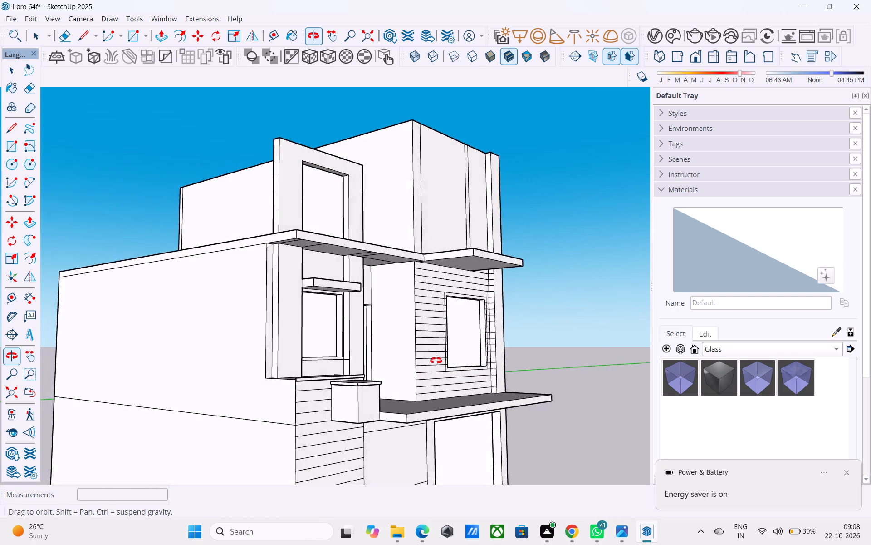
Push/Pull the border around the lower roof and the projecting canopy up 3' to form a parapet.
{"action": "middle_click_drag", "start_coordinate": [436, 361], "coordinate": [230, 510]}
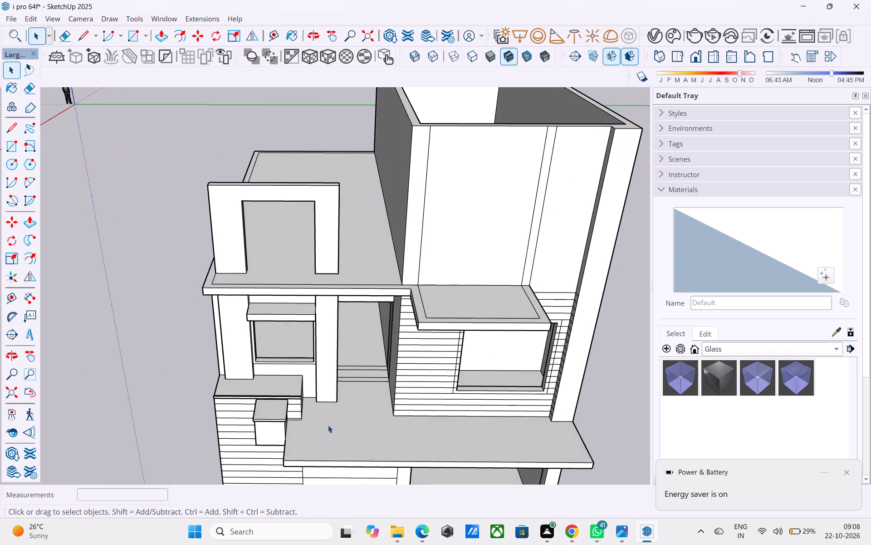
{"action": "scroll", "coordinate": [533, 312], "scroll_direction": "up", "scroll_amount": 4}
{"action": "left_click", "coordinate": [538, 300]}
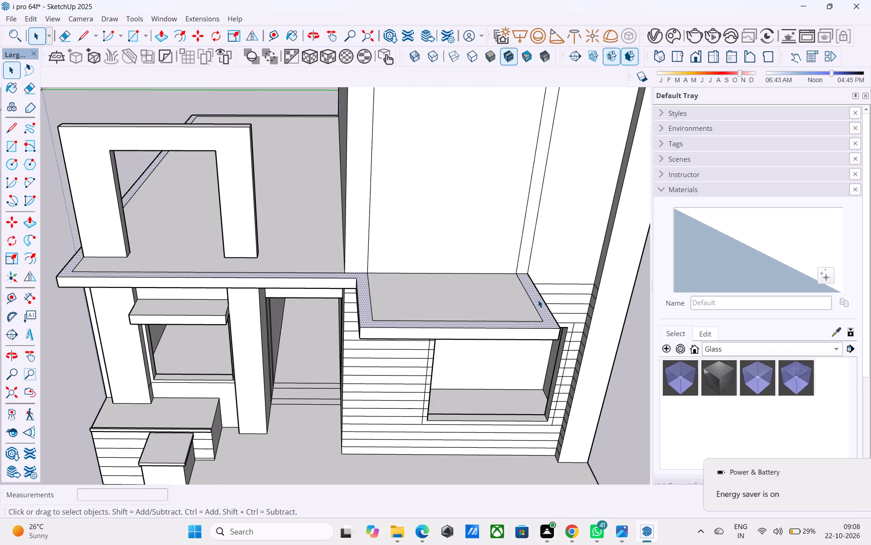
{"action": "key", "text": "p"}
{"action": "left_click", "coordinate": [538, 300]}
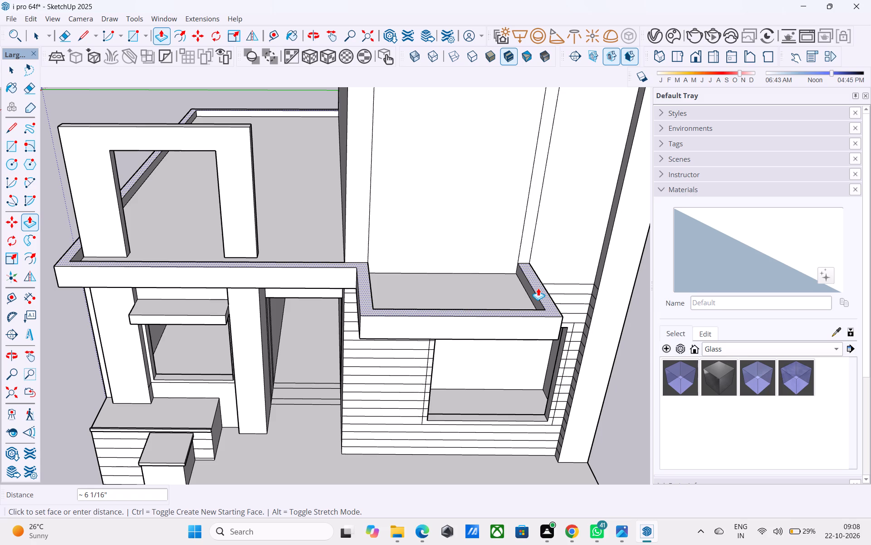
{"action": "type", "text": "3'"}
{"action": "key", "text": "Return"}
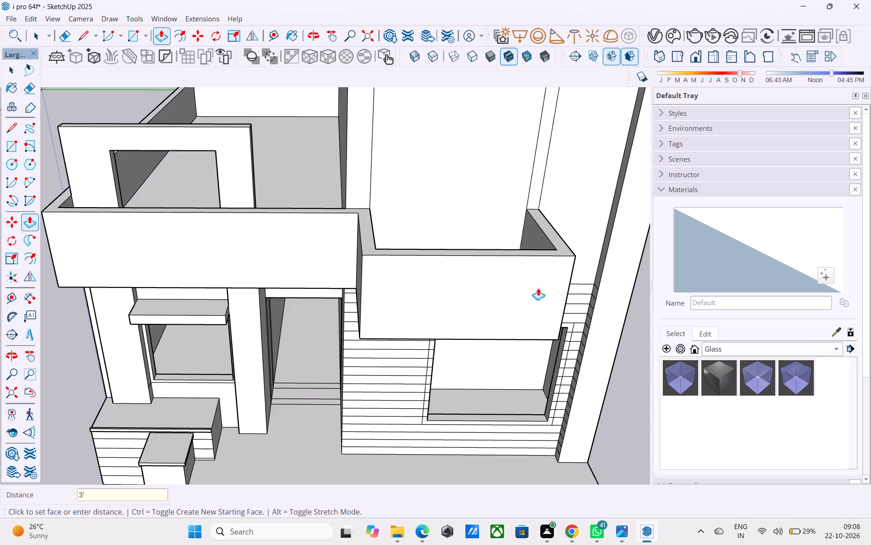
Offset the front face of the projecting parapet above the grooved wall inward by 4".
{"action": "scroll", "coordinate": [538, 287], "scroll_direction": "down", "scroll_amount": 1}
{"action": "middle_click_drag", "start_coordinate": [538, 287], "coordinate": [543, 211]}
{"action": "scroll", "coordinate": [514, 207], "scroll_direction": "down", "scroll_amount": 3}
{"action": "middle_click_drag", "start_coordinate": [449, 245], "coordinate": [462, 205]}
{"action": "scroll", "coordinate": [358, 248], "scroll_direction": "down", "scroll_amount": 6}
{"action": "middle_click_drag", "start_coordinate": [324, 265], "coordinate": [325, 325]}
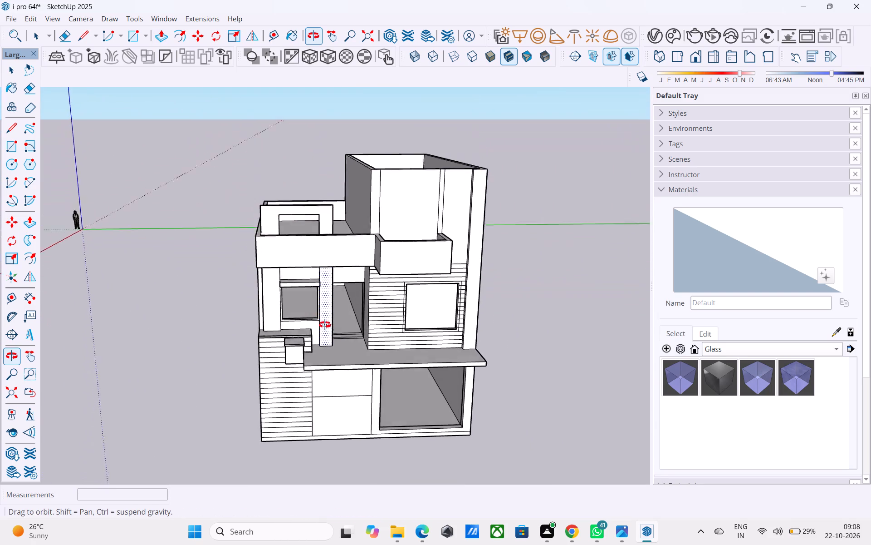
{"action": "middle_click_drag", "start_coordinate": [325, 325], "coordinate": [377, 292]}
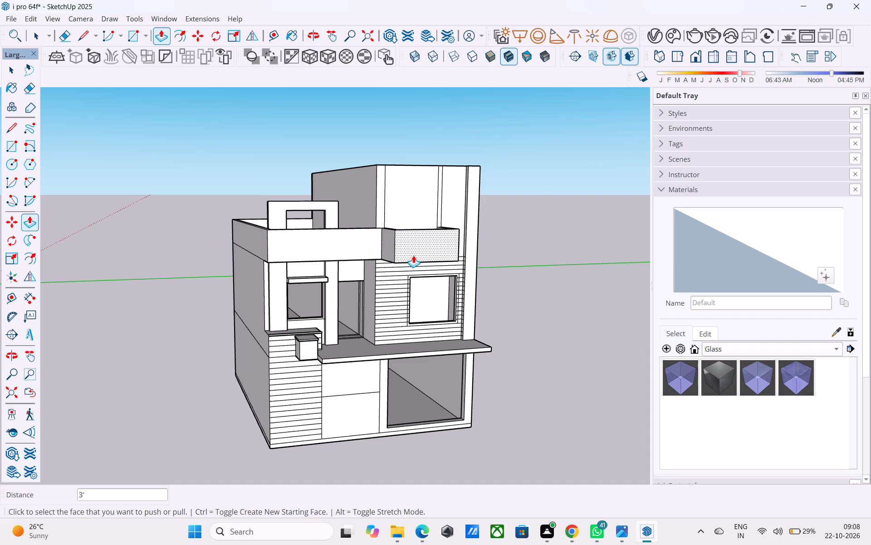
{"action": "key", "text": "space"}
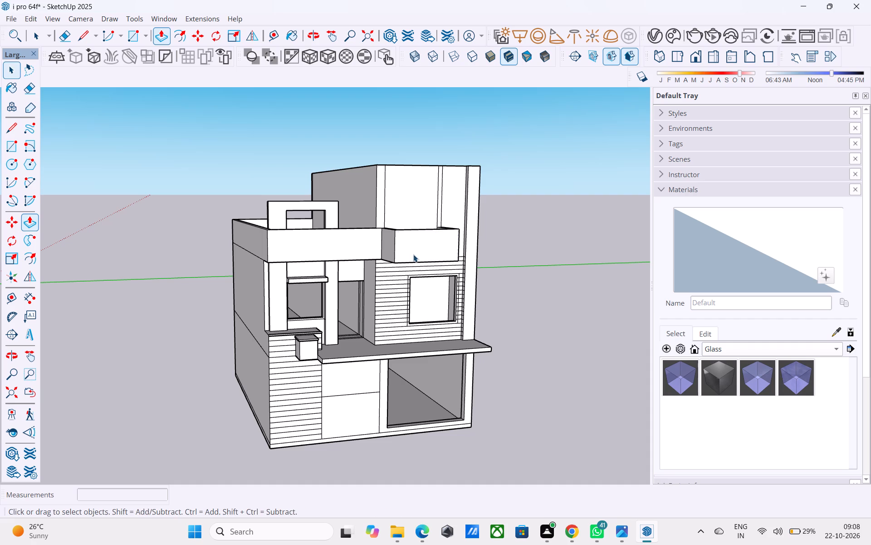
{"action": "scroll", "coordinate": [413, 252], "scroll_direction": "up", "scroll_amount": 1}
{"action": "left_click", "coordinate": [412, 252]}
{"action": "key", "text": "f"}
{"action": "left_click", "coordinate": [412, 252]}
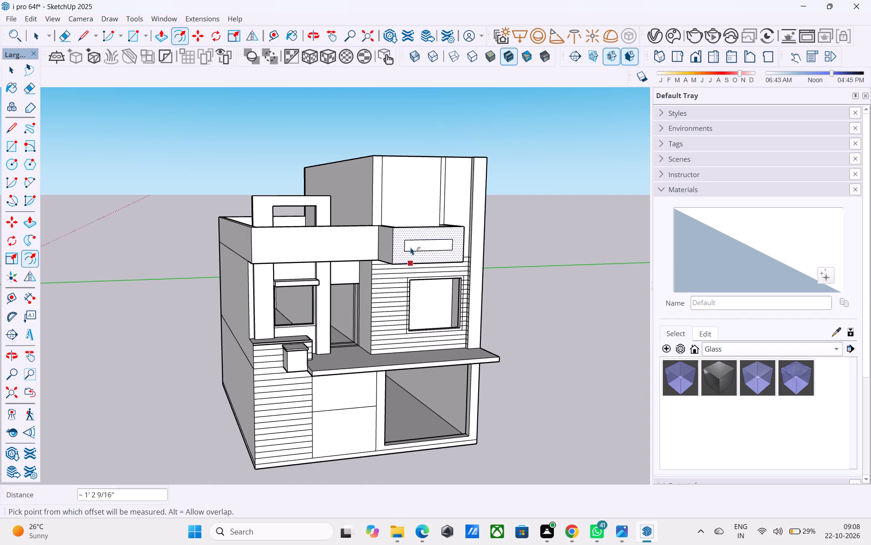
{"action": "scroll", "coordinate": [411, 247], "scroll_direction": "up", "scroll_amount": 4}
{"action": "type", "text": "4\""}
{"action": "key", "text": "Return"}
{"action": "key", "text": "space"}
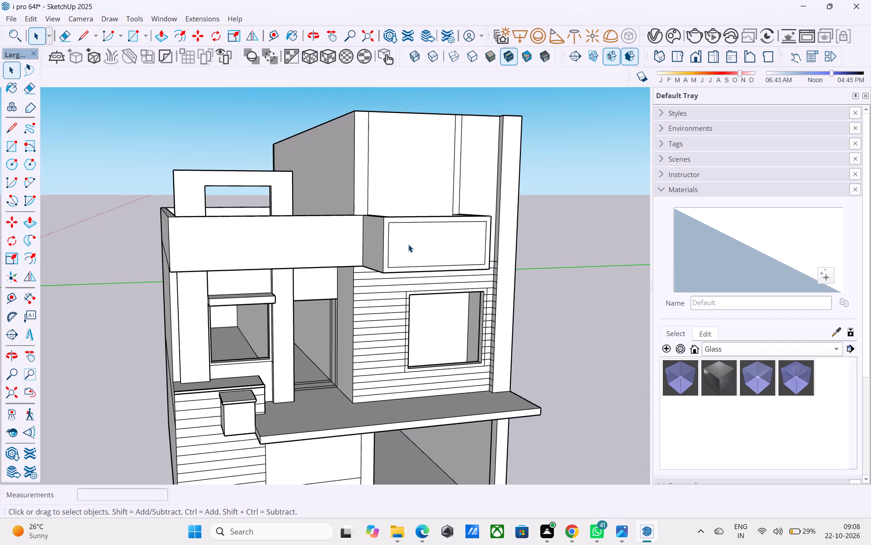
Offset the projecting parapet's short side face, next to the long parapet, inward by 4".
{"action": "middle_click_drag", "start_coordinate": [408, 244], "coordinate": [463, 263]}
{"action": "scroll", "coordinate": [400, 248], "scroll_direction": "up", "scroll_amount": 4}
{"action": "left_click", "coordinate": [398, 247]}
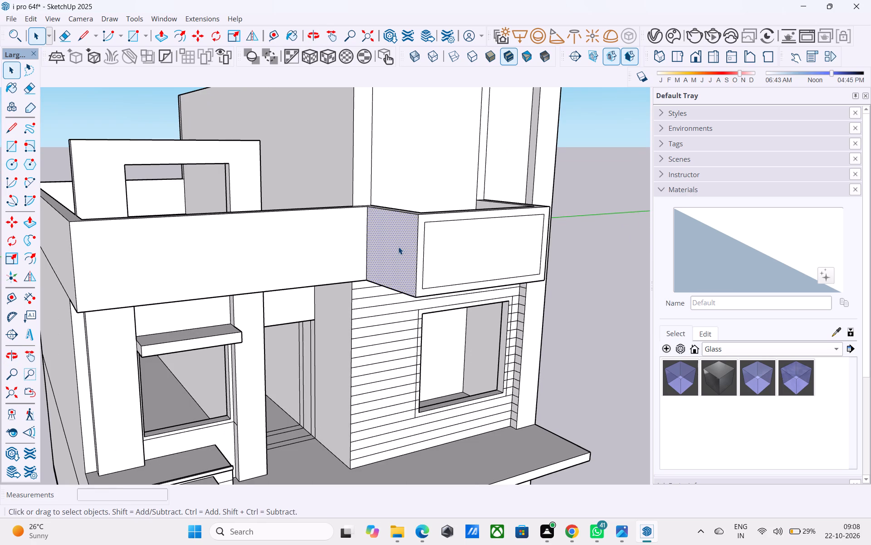
{"action": "key", "text": "f"}
{"action": "left_click", "coordinate": [398, 247]}
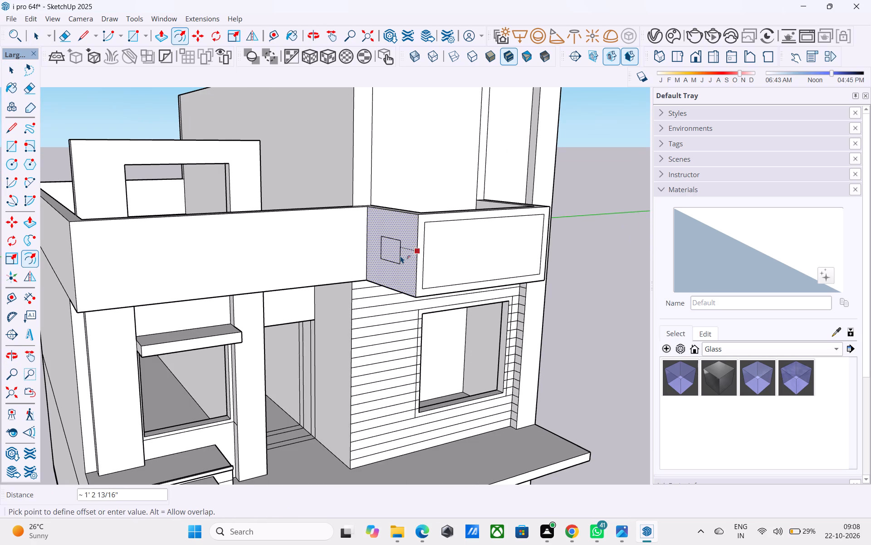
{"action": "type", "text": "4\""}
{"action": "key", "text": "Return"}
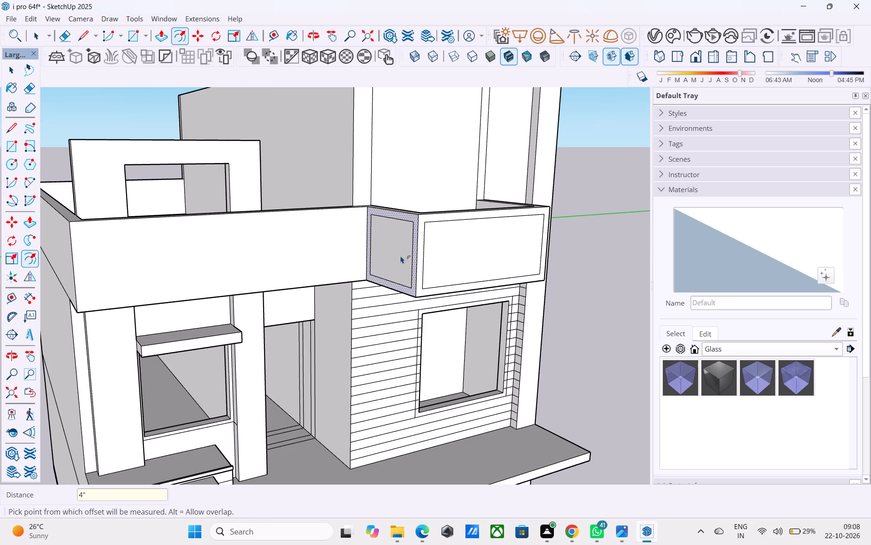
{"action": "key", "text": "space"}
Offset the long front parapet face above the smaller window and doorway inward by 4".
{"action": "left_click", "coordinate": [266, 243]}
{"action": "key", "text": "f"}
{"action": "left_click", "coordinate": [266, 246]}
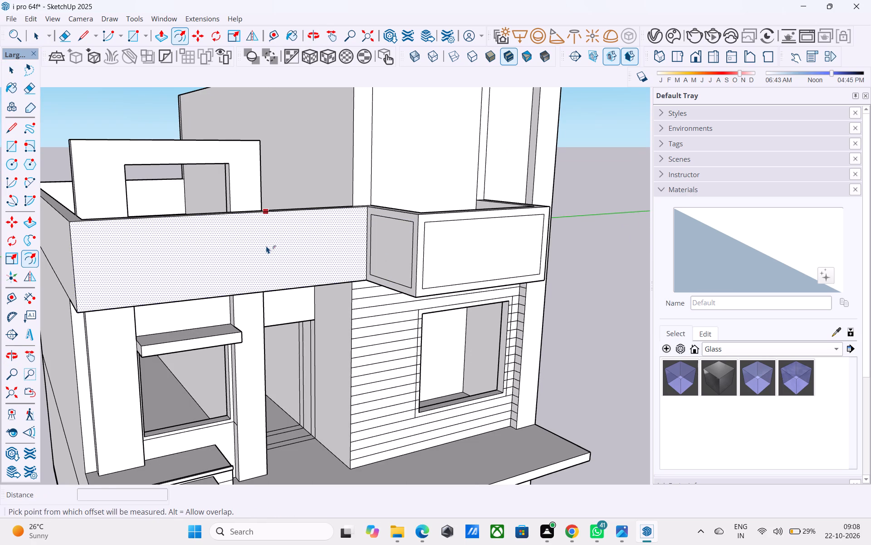
{"action": "type", "text": "4\""}
{"action": "key", "text": "Return"}
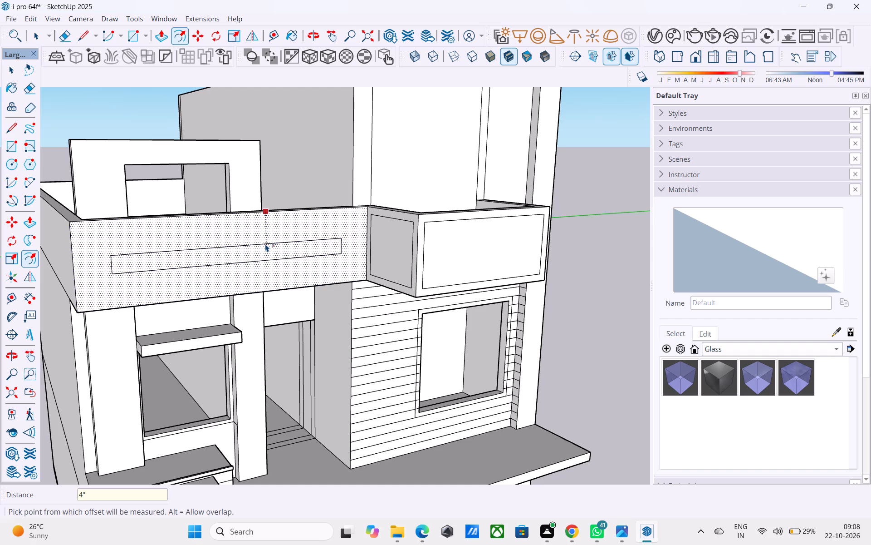
{"action": "key", "text": "space"}
Copy the projecting parapet's lower side edge 7' 6" across its underside to the opposite side, dividing the span into 12 equal spaces.
{"action": "scroll", "coordinate": [264, 247], "scroll_direction": "down", "scroll_amount": 5}
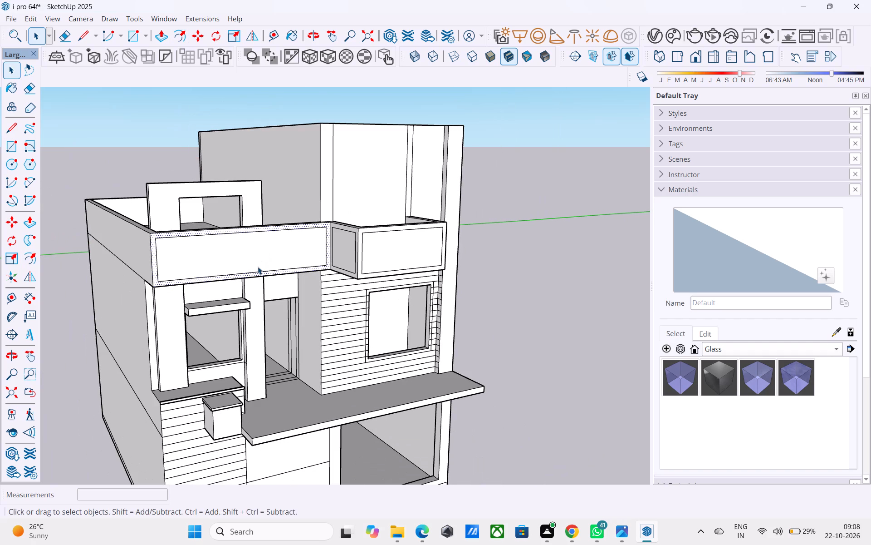
{"action": "middle_click_drag", "start_coordinate": [251, 256], "coordinate": [181, 274]}
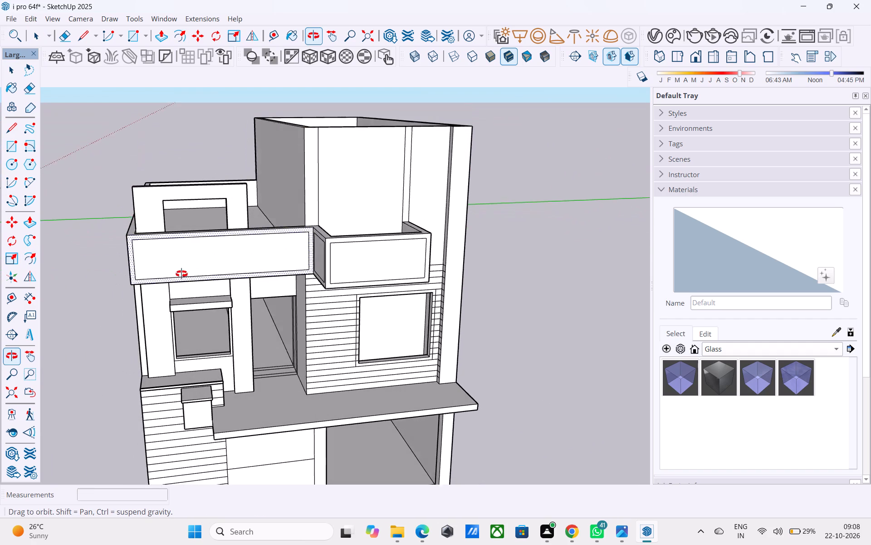
{"action": "middle_click_drag", "start_coordinate": [181, 274], "coordinate": [177, 273]}
{"action": "scroll", "coordinate": [364, 276], "scroll_direction": "up", "scroll_amount": 7}
{"action": "middle_click_drag", "start_coordinate": [354, 291], "coordinate": [348, 276]}
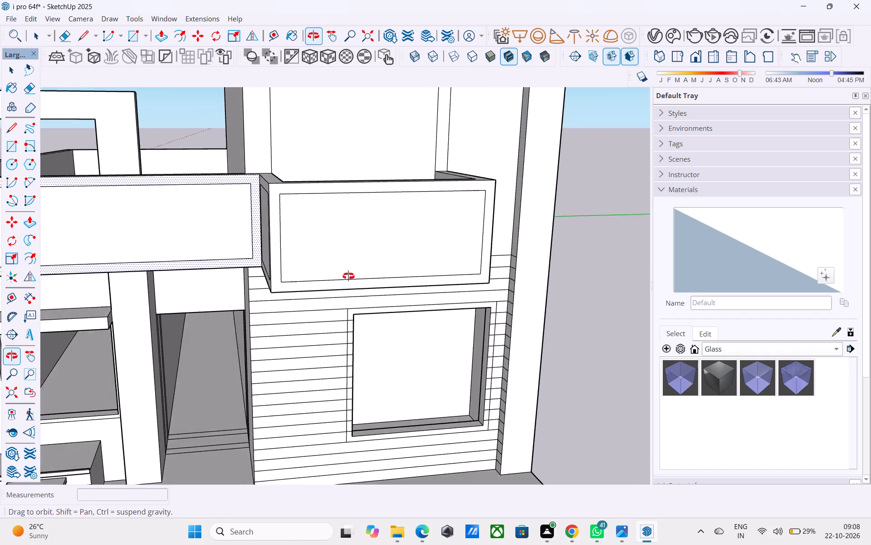
{"action": "middle_click_drag", "start_coordinate": [348, 276], "coordinate": [343, 133]}
{"action": "middle_click_drag", "start_coordinate": [323, 177], "coordinate": [374, 212]}
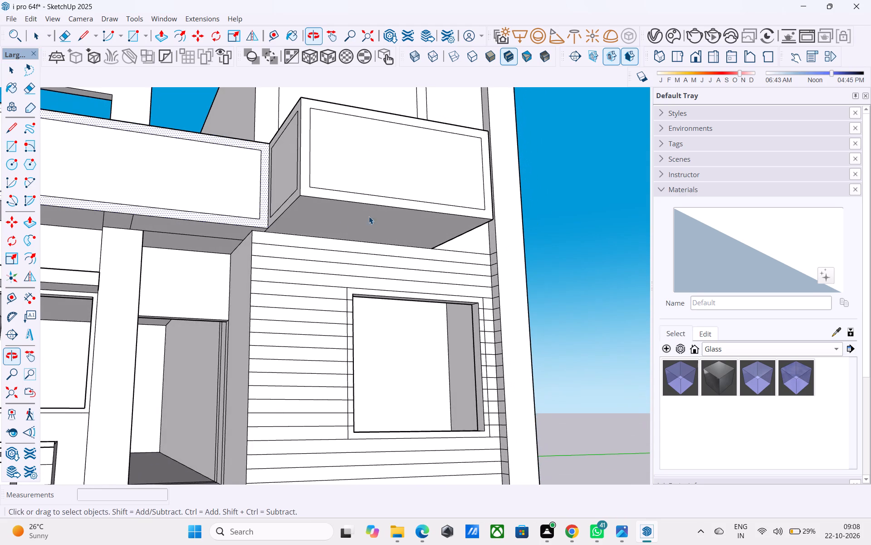
{"action": "scroll", "coordinate": [323, 220], "scroll_direction": "up", "scroll_amount": 4}
{"action": "left_click", "coordinate": [279, 193]}
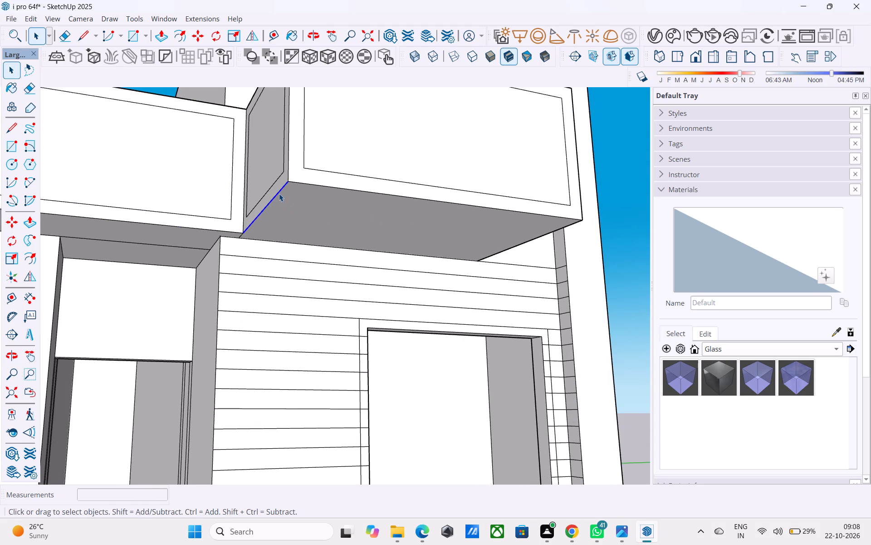
{"action": "key", "text": "m"}
{"action": "left_click", "coordinate": [285, 183]}
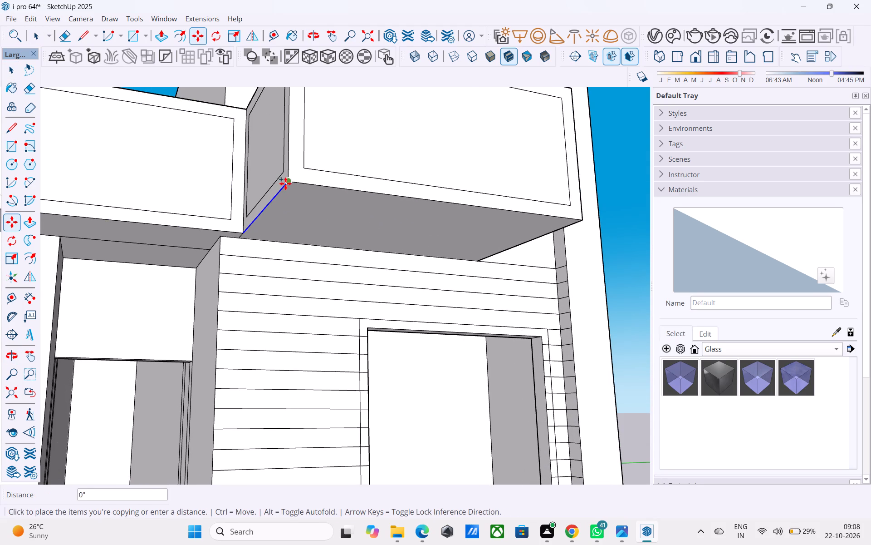
{"action": "middle_click_drag", "start_coordinate": [557, 228], "coordinate": [302, 263]}
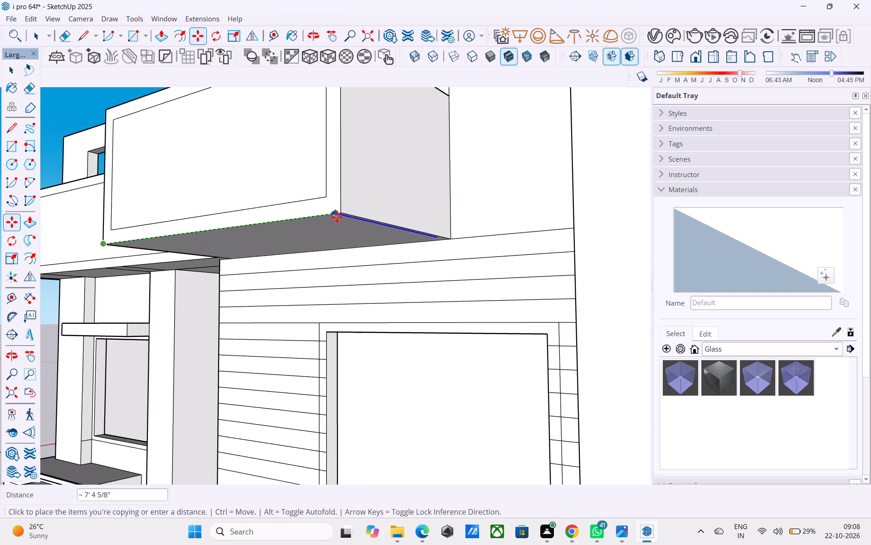
{"action": "left_click", "coordinate": [340, 216]}
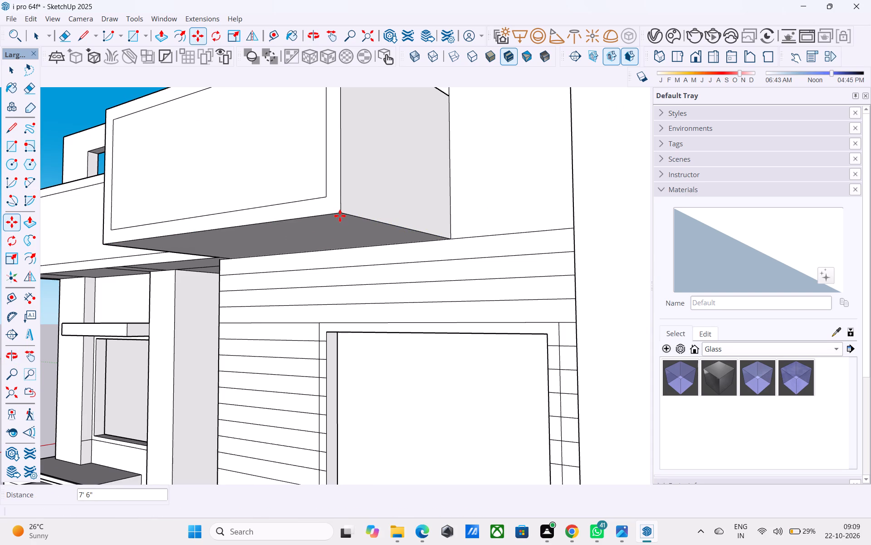
{"action": "key", "text": "slash"}
{"action": "type", "text": "12"}
{"action": "key", "text": "Return"}
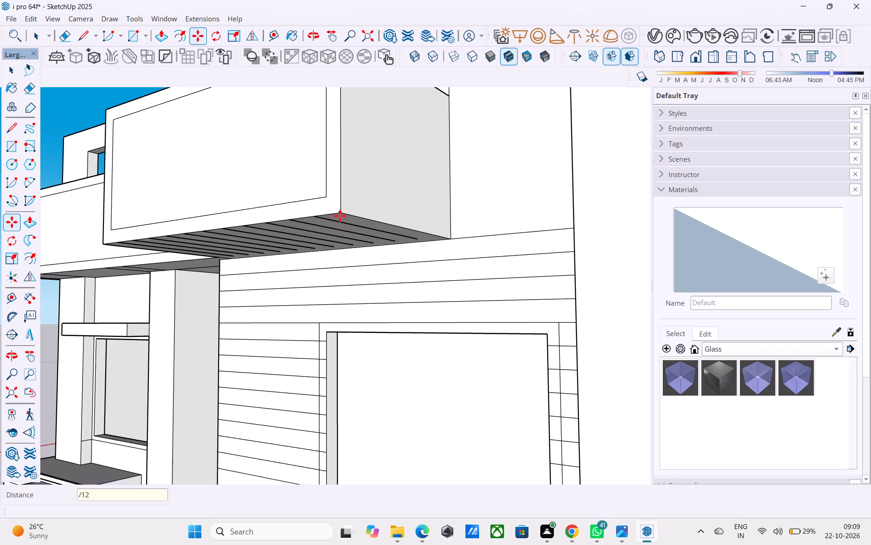
Extend the first three underside divider lines nearest the long parapet by 6" to meet the grooved wall.
{"action": "middle_click_drag", "start_coordinate": [341, 216], "coordinate": [476, 153]}
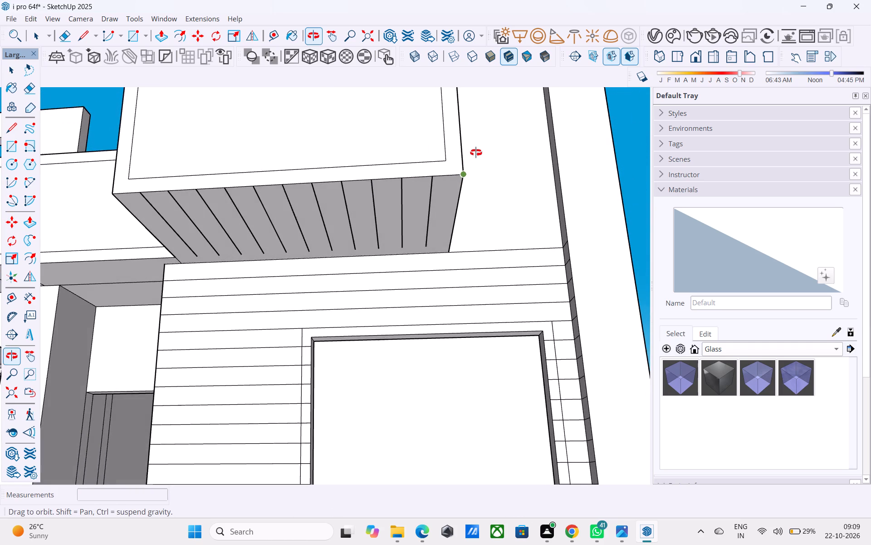
{"action": "middle_click_drag", "start_coordinate": [476, 153], "coordinate": [477, 149]}
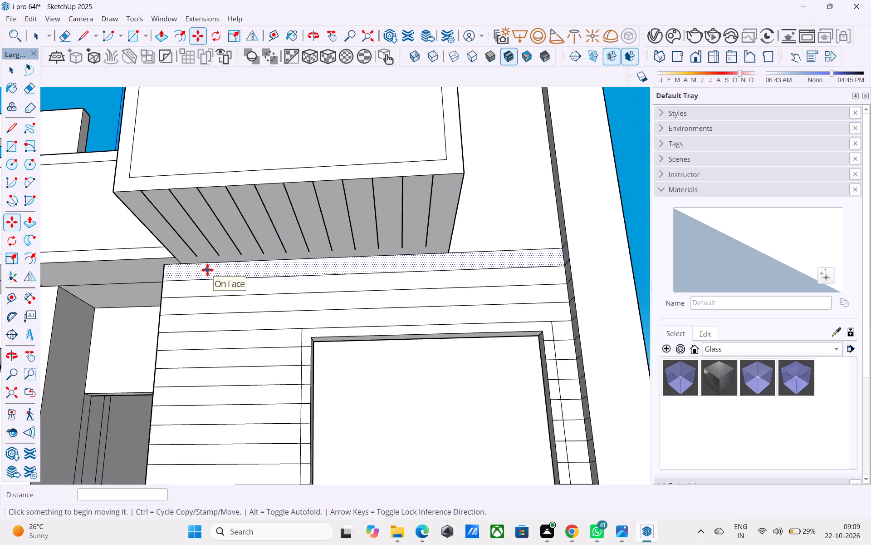
{"action": "scroll", "coordinate": [207, 269], "scroll_direction": "up", "scroll_amount": 2}
{"action": "key", "text": "l"}
{"action": "left_click", "coordinate": [191, 255]}
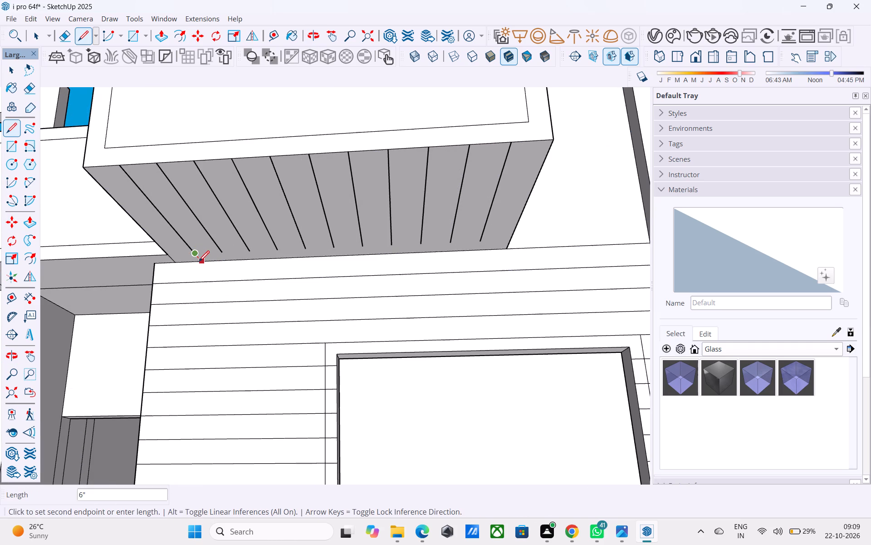
{"action": "left_click", "coordinate": [200, 264]}
{"action": "scroll", "coordinate": [222, 255], "scroll_direction": "up", "scroll_amount": 4}
{"action": "left_click", "coordinate": [222, 253]}
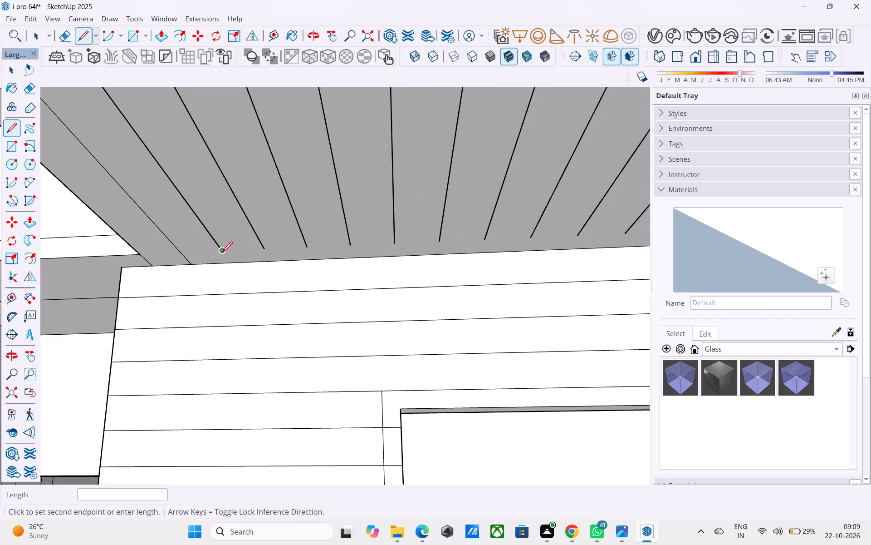
{"action": "left_click", "coordinate": [229, 268]}
{"action": "left_click", "coordinate": [262, 251]}
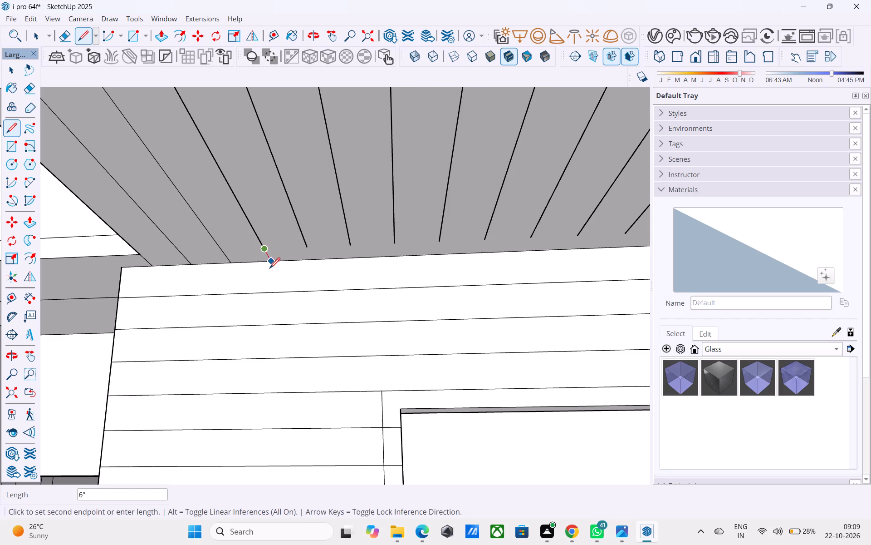
{"action": "left_click", "coordinate": [270, 265]}
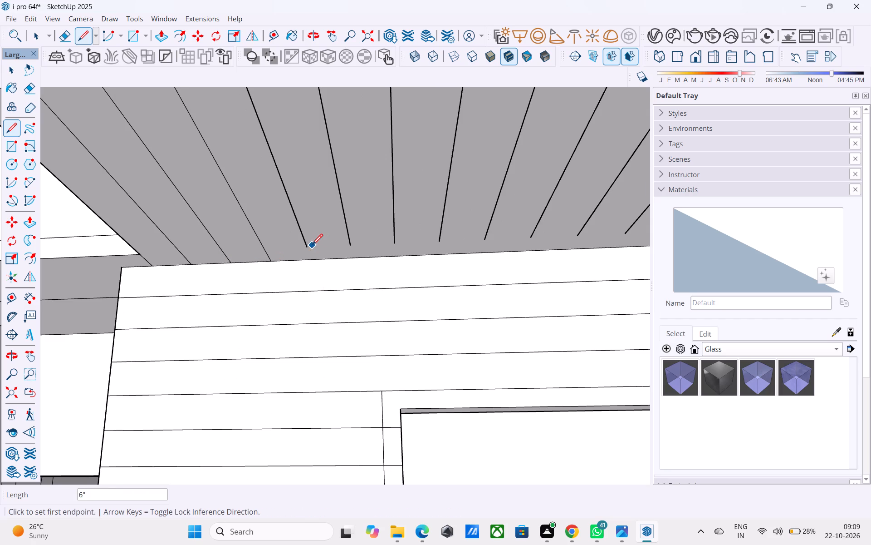
Extend the fourth to eighth divider lines on the projecting parapet's underside by 6" to the wall edge.
{"action": "left_click", "coordinate": [310, 246]}
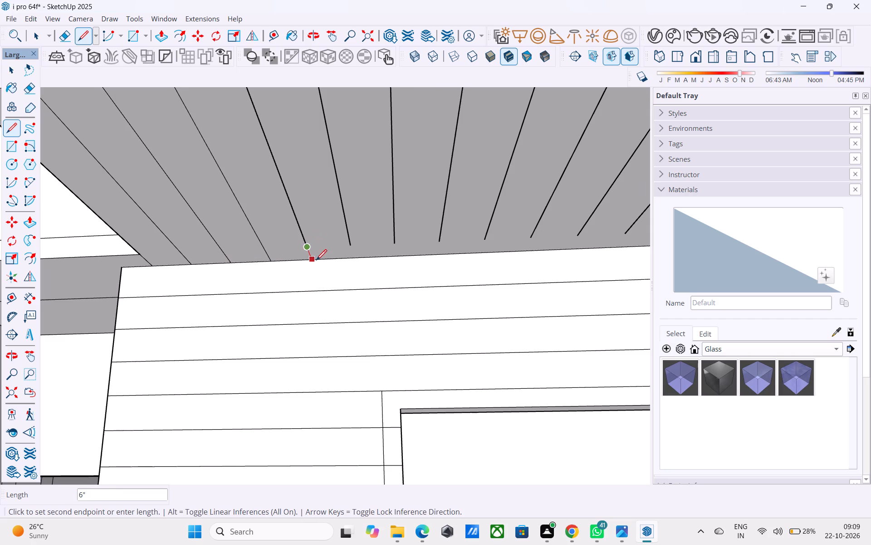
{"action": "left_click", "coordinate": [316, 261]}
{"action": "left_click", "coordinate": [349, 248]}
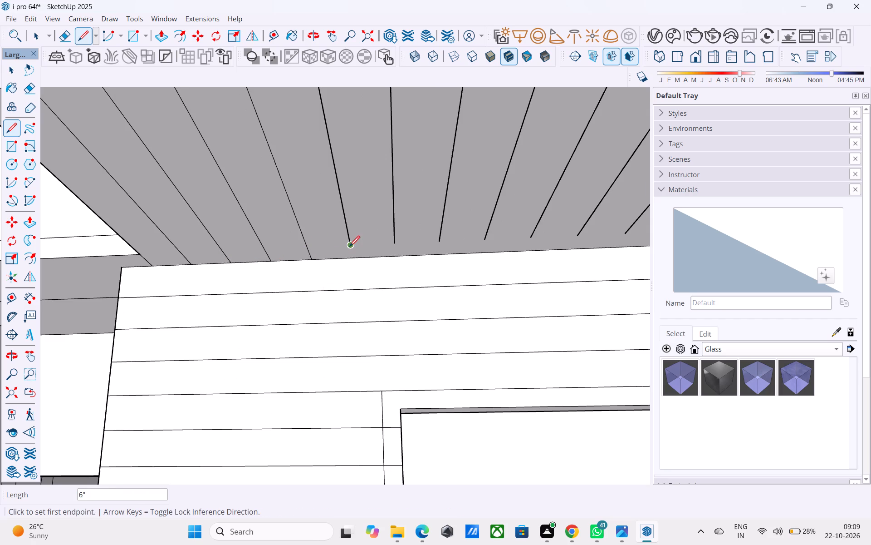
{"action": "left_click", "coordinate": [353, 260]}
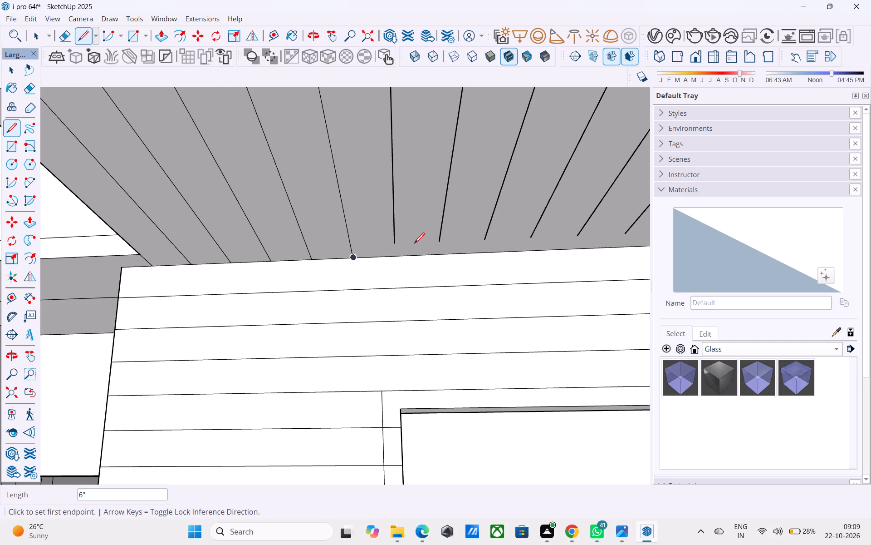
{"action": "left_click", "coordinate": [394, 244]}
{"action": "left_click", "coordinate": [394, 256]}
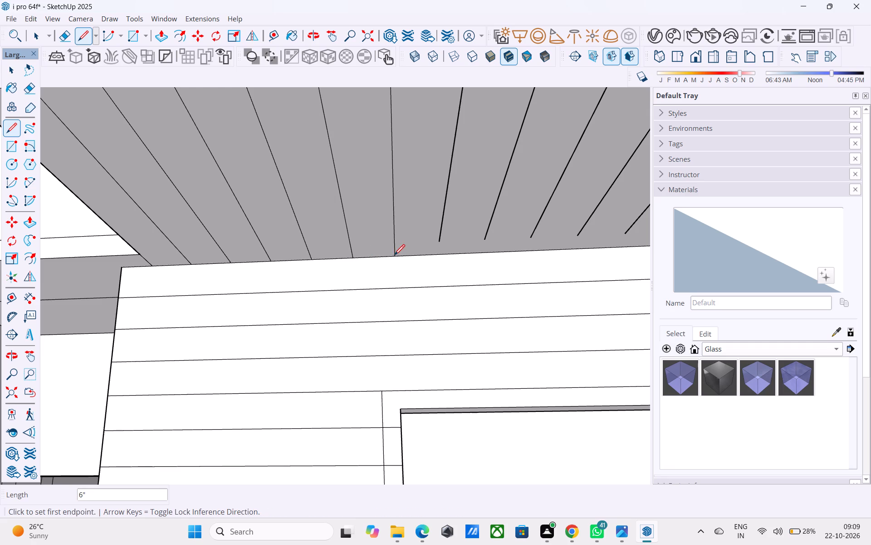
{"action": "left_click", "coordinate": [441, 243]}
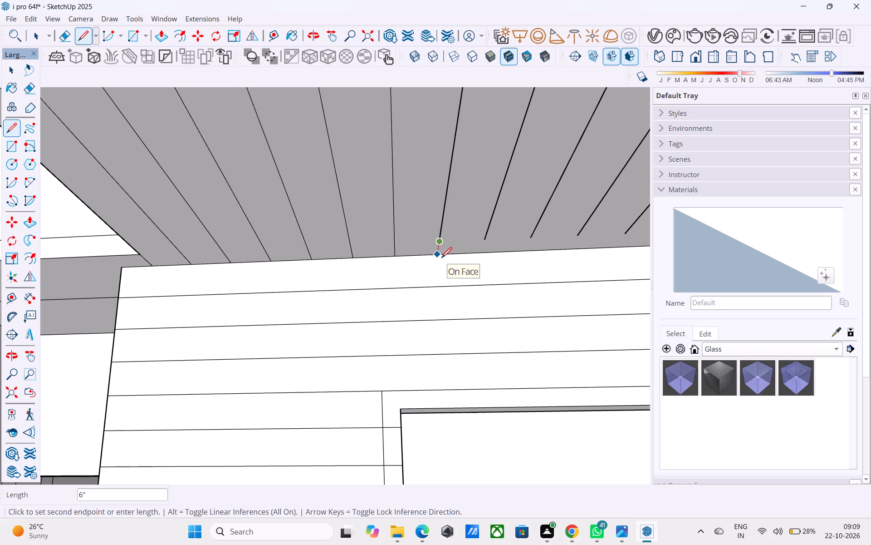
{"action": "left_click", "coordinate": [441, 259]}
{"action": "left_click", "coordinate": [485, 241]}
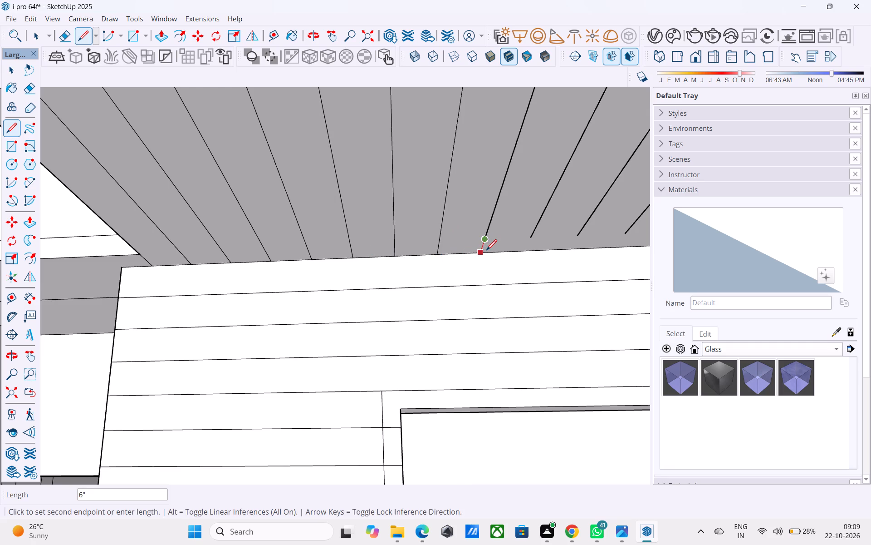
{"action": "left_click", "coordinate": [486, 251]}
Extend the last three divider lines on the projecting parapet's underside by 6" to the wall edge.
{"action": "scroll", "coordinate": [153, 318], "scroll_direction": "down", "scroll_amount": 5}
{"action": "scroll", "coordinate": [357, 290], "scroll_direction": "up", "scroll_amount": 4}
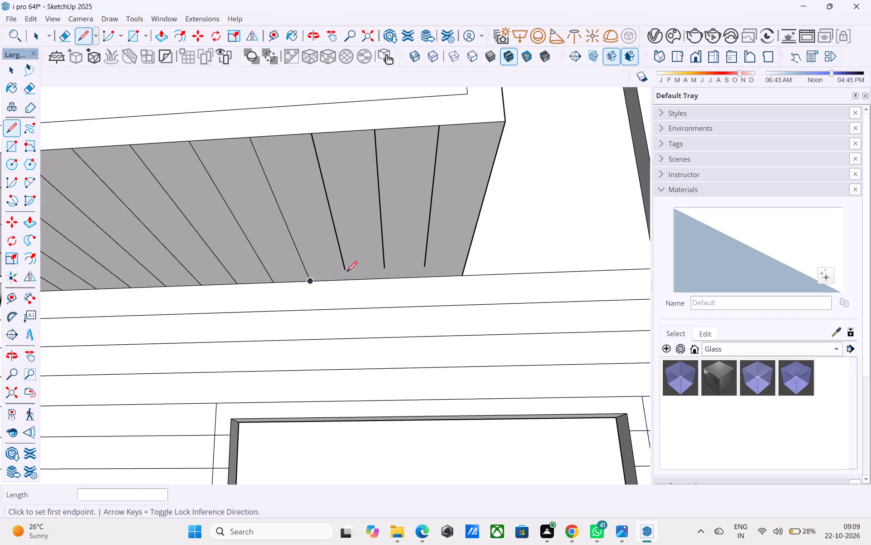
{"action": "left_click", "coordinate": [346, 270]}
{"action": "left_click", "coordinate": [347, 280]}
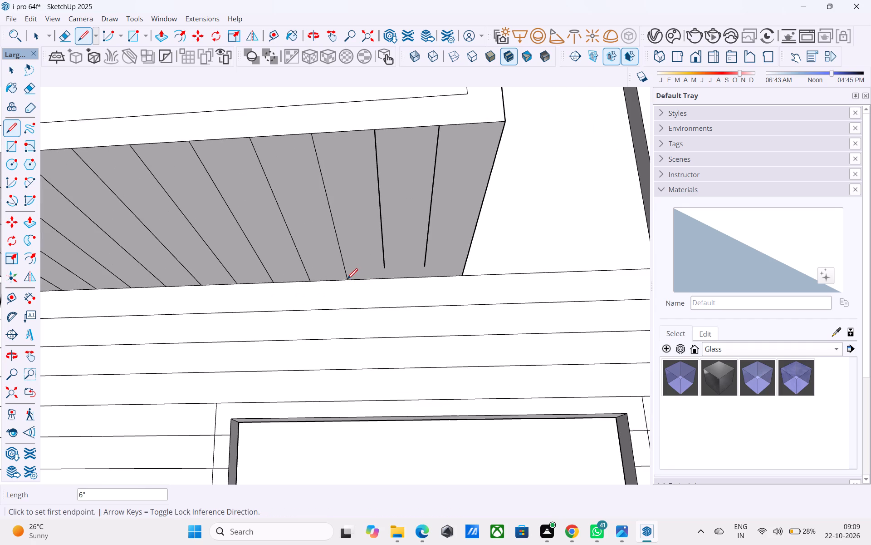
{"action": "left_click", "coordinate": [384, 271]}
{"action": "left_click", "coordinate": [387, 282]}
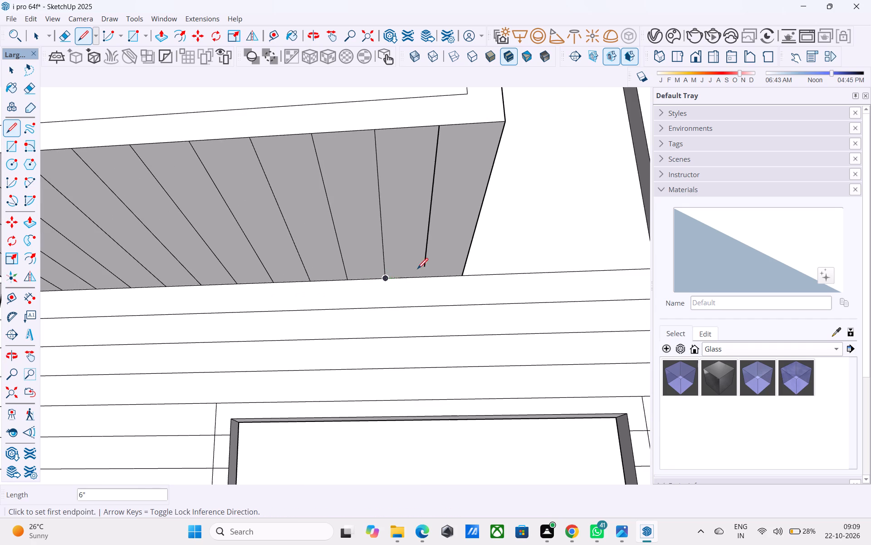
{"action": "left_click", "coordinate": [423, 268]}
{"action": "left_click", "coordinate": [424, 280]}
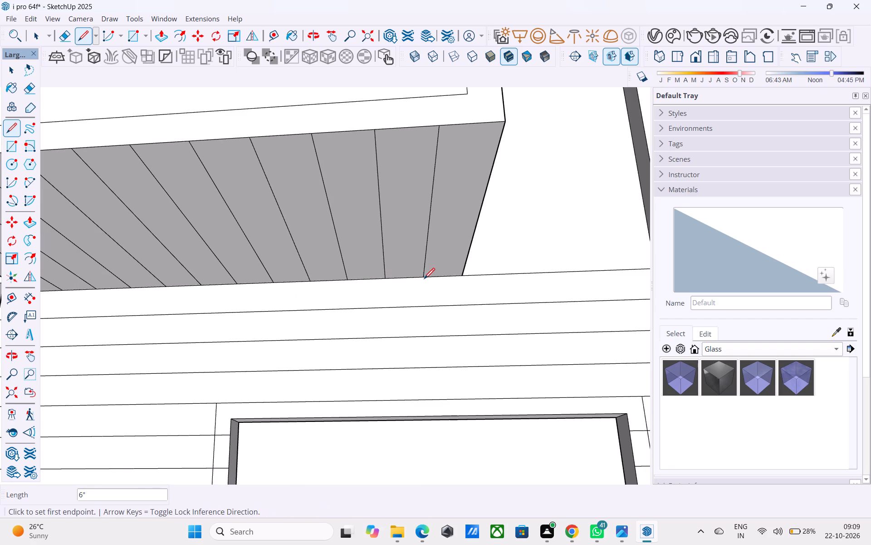
Push/Pull the third underside strip from the long-parapet end downward by 6" to form a slat.
{"action": "scroll", "coordinate": [424, 280], "scroll_direction": "down", "scroll_amount": 4}
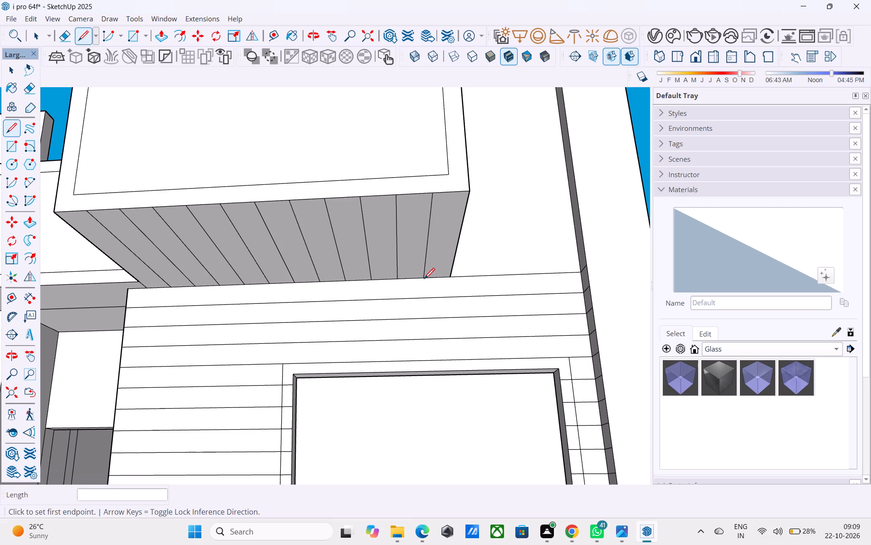
{"action": "scroll", "coordinate": [424, 280], "scroll_direction": "down", "scroll_amount": 1}
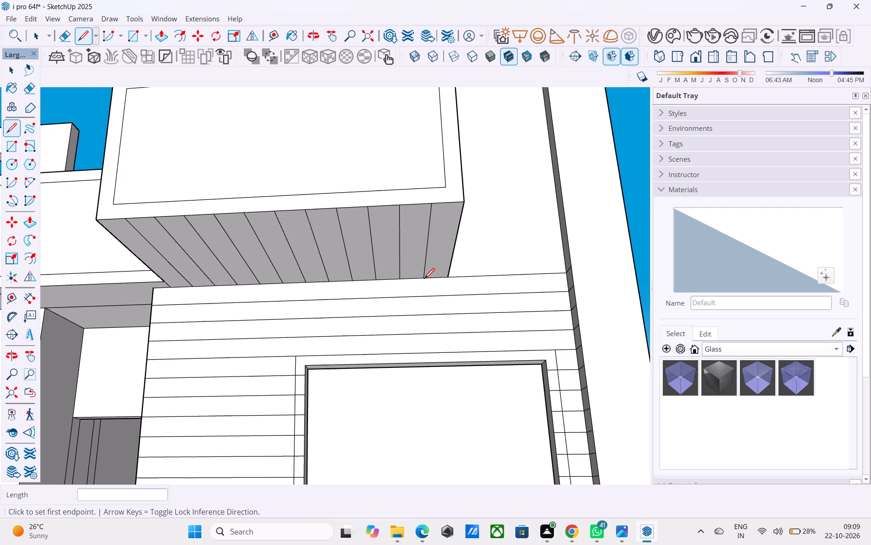
{"action": "scroll", "coordinate": [424, 280], "scroll_direction": "down", "scroll_amount": 1}
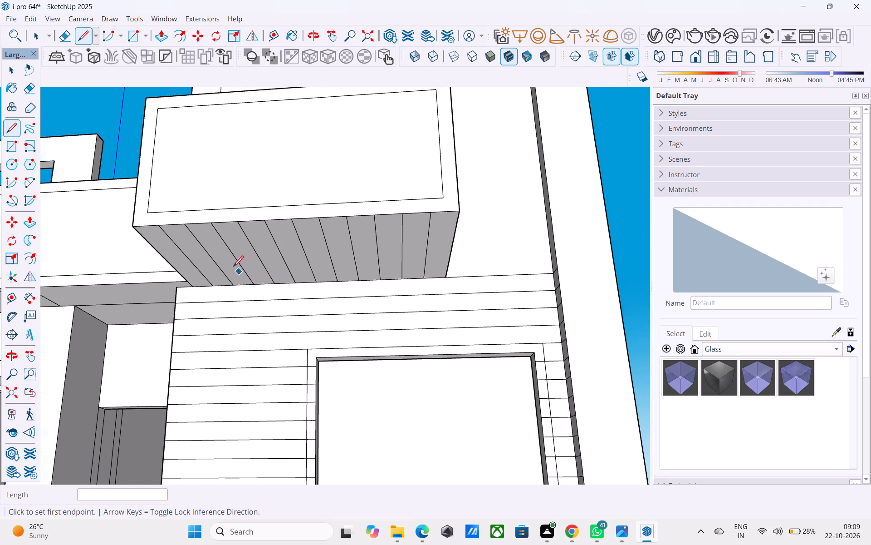
{"action": "middle_click_drag", "start_coordinate": [211, 242], "coordinate": [241, 240]}
{"action": "scroll", "coordinate": [228, 243], "scroll_direction": "up", "scroll_amount": 4}
{"action": "key", "text": "space"}
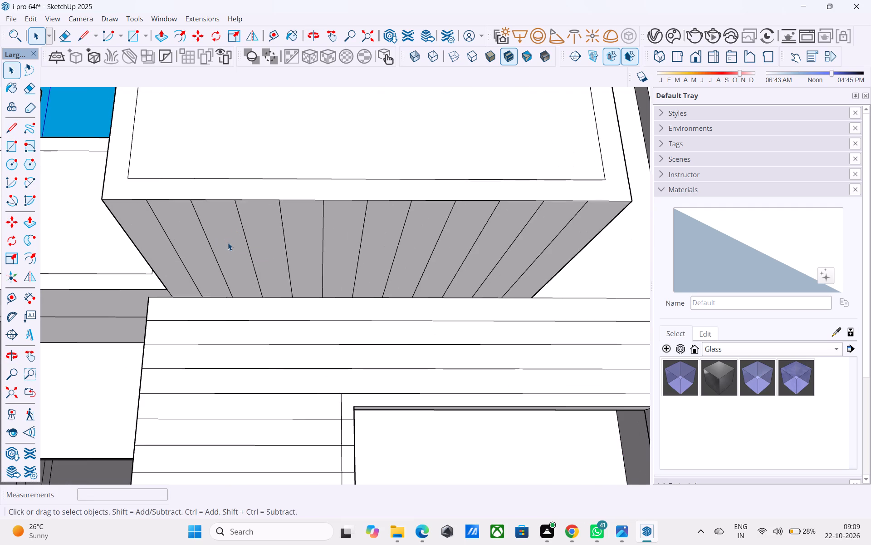
{"action": "left_click", "coordinate": [228, 243]}
{"action": "key", "text": "p"}
{"action": "left_click", "coordinate": [228, 243]}
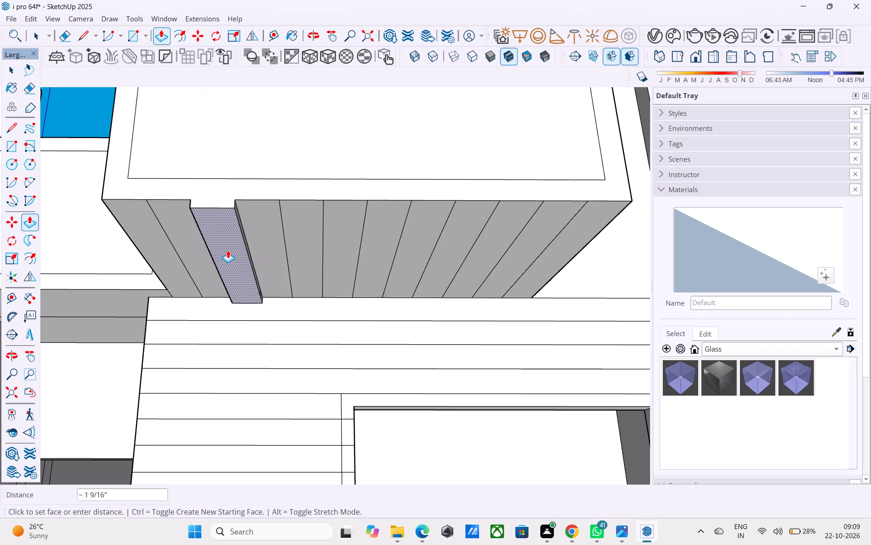
{"action": "type", "text": "6\""}
{"action": "key", "text": "Return"}
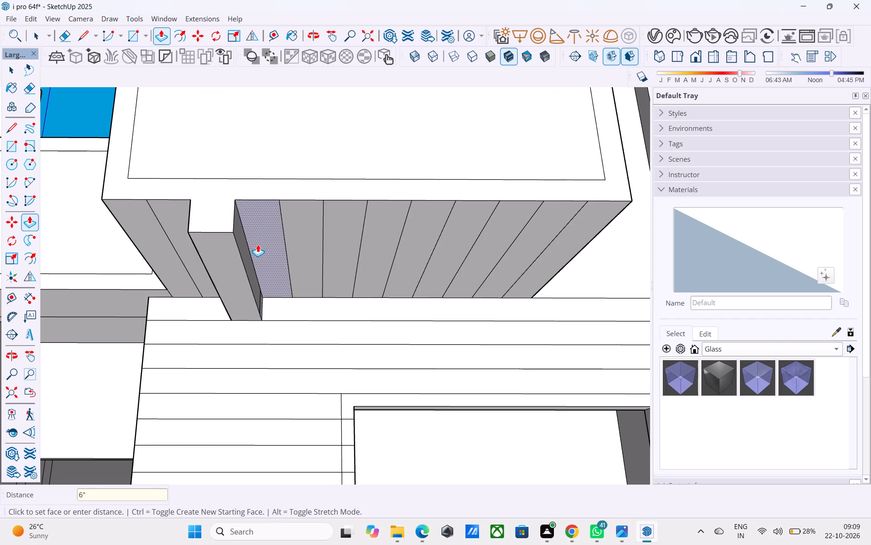
Repeat the 6" downward Push/Pull on the fifth, seventh, ninth and eleventh underside strips.
{"action": "double_click", "coordinate": [303, 235]}
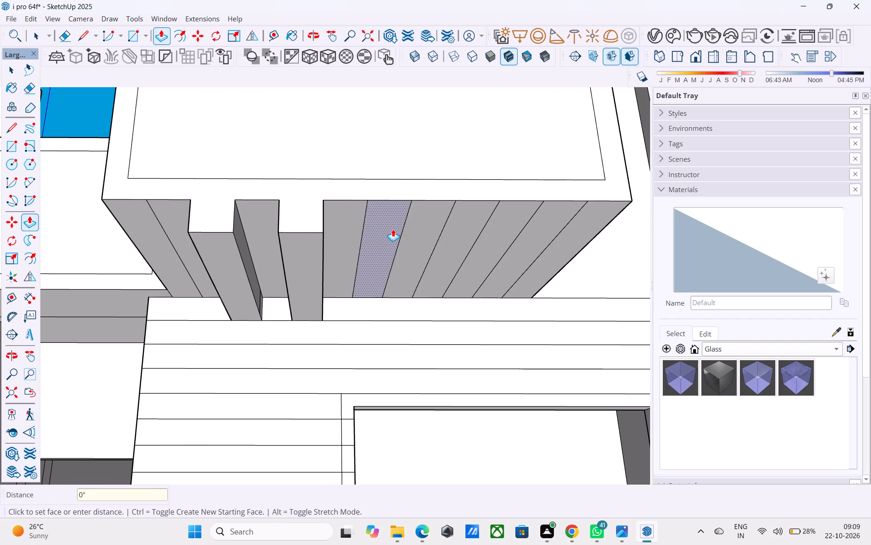
{"action": "double_click", "coordinate": [393, 229]}
{"action": "scroll", "coordinate": [77, 239], "scroll_direction": "down", "scroll_amount": 4}
{"action": "scroll", "coordinate": [324, 240], "scroll_direction": "up", "scroll_amount": 4}
{"action": "double_click", "coordinate": [324, 240]}
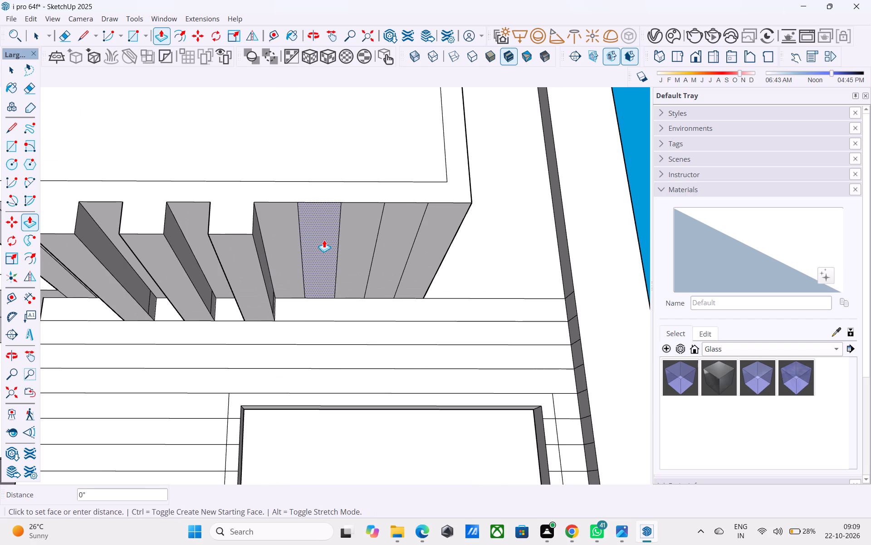
{"action": "double_click", "coordinate": [390, 244]}
Draw 4" vertical lines from both sides of the first slat up to the inset border on the parapet's front face.
{"action": "scroll", "coordinate": [390, 244], "scroll_direction": "down", "scroll_amount": 2}
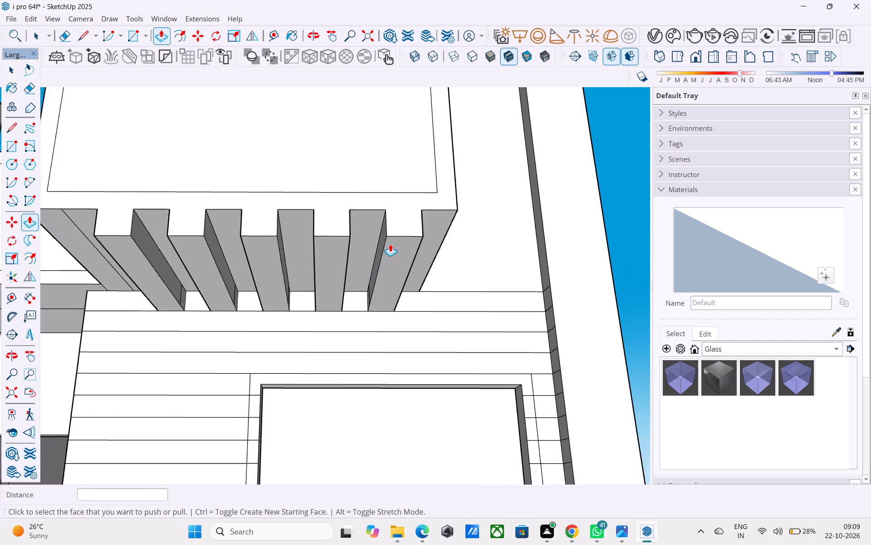
{"action": "scroll", "coordinate": [390, 244], "scroll_direction": "down", "scroll_amount": 3}
{"action": "middle_click_drag", "start_coordinate": [288, 230], "coordinate": [317, 381]}
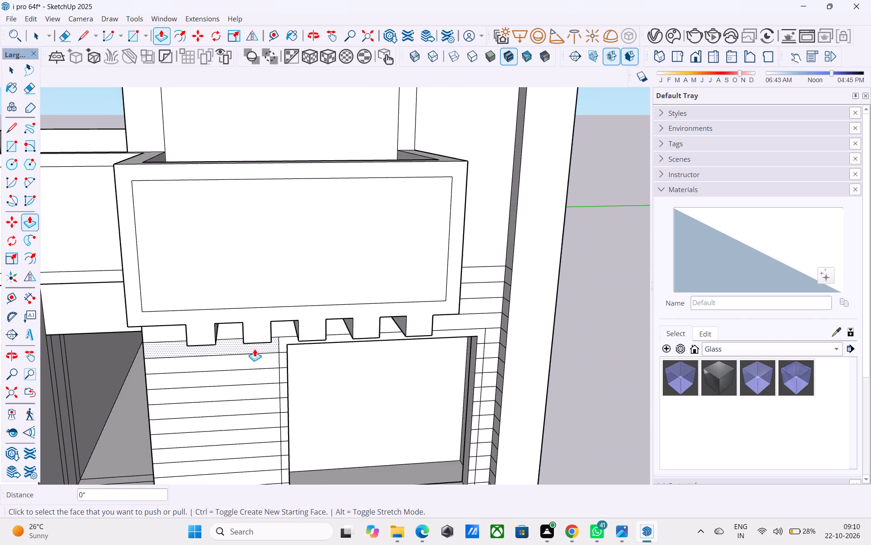
{"action": "scroll", "coordinate": [235, 317], "scroll_direction": "up", "scroll_amount": 4}
{"action": "key", "text": "l"}
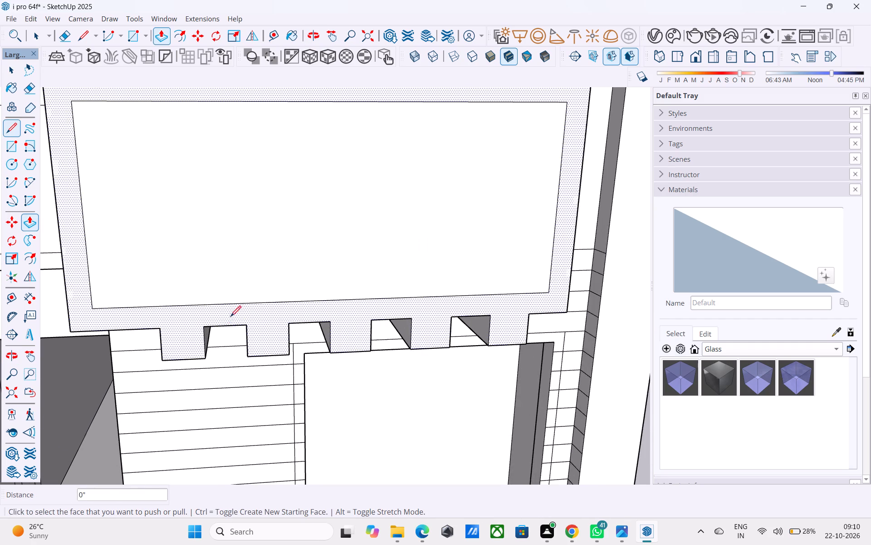
{"action": "left_click", "coordinate": [159, 328]}
{"action": "scroll", "coordinate": [157, 317], "scroll_direction": "up", "scroll_amount": 3}
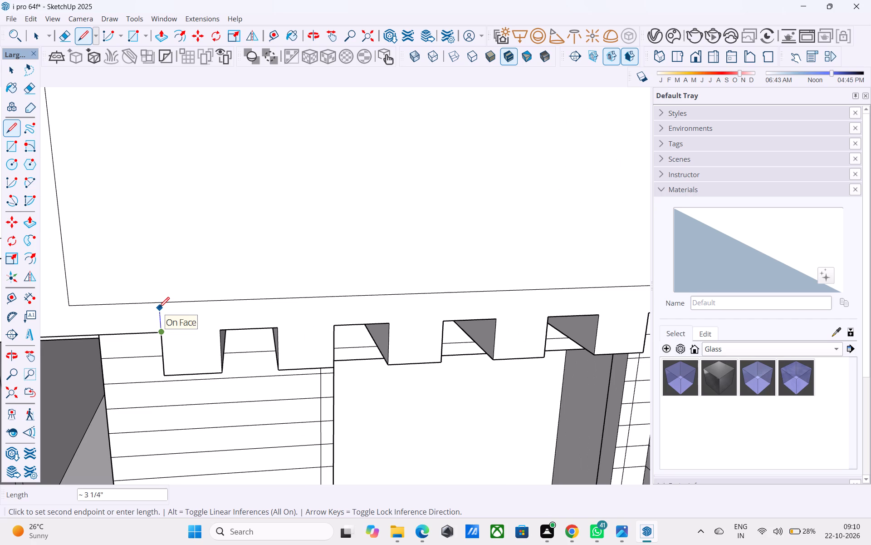
{"action": "left_click", "coordinate": [159, 307]}
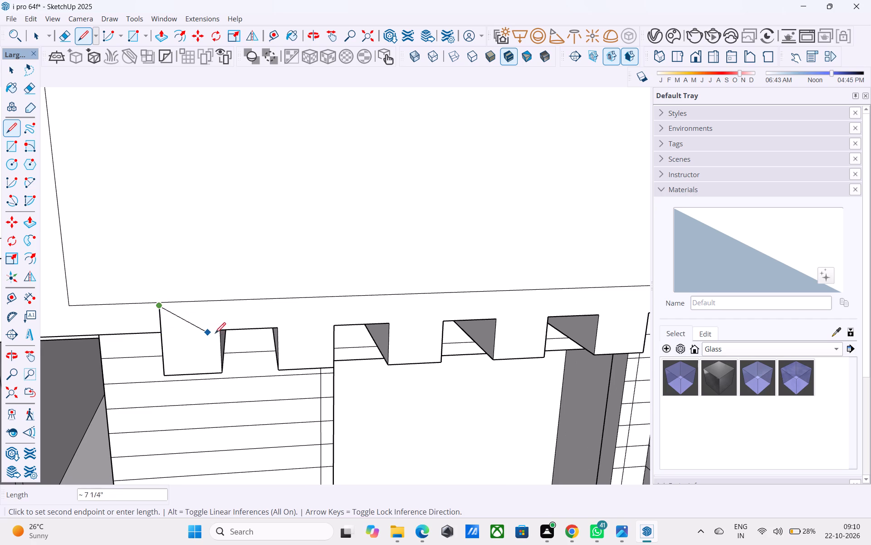
{"action": "key", "text": "l"}
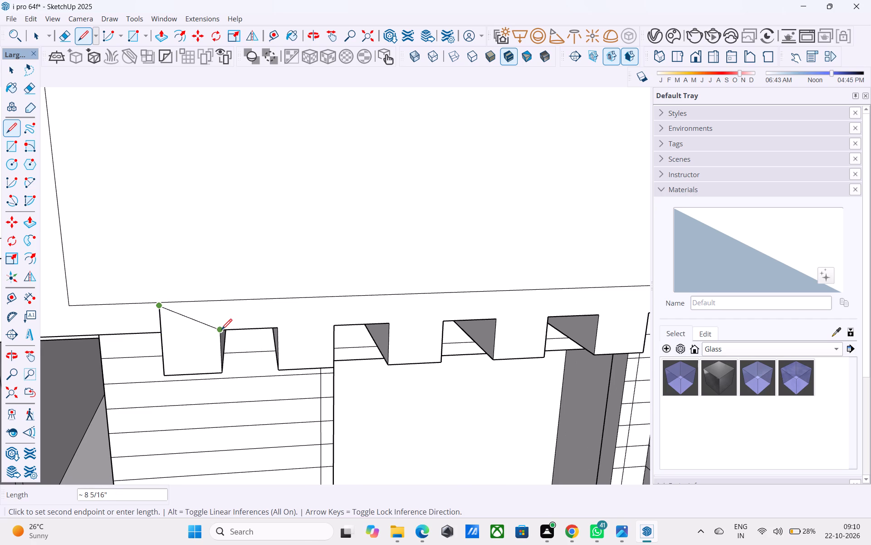
{"action": "left_click", "coordinate": [221, 331]}
{"action": "scroll", "coordinate": [215, 303], "scroll_direction": "up", "scroll_amount": 4}
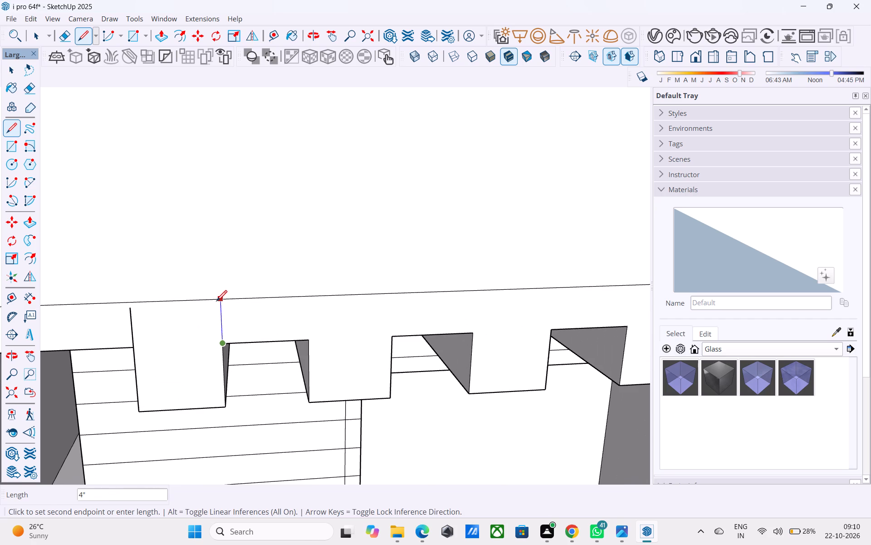
{"action": "left_click", "coordinate": [216, 302]}
{"action": "scroll", "coordinate": [132, 311], "scroll_direction": "up", "scroll_amount": 3}
{"action": "left_click", "coordinate": [129, 307]}
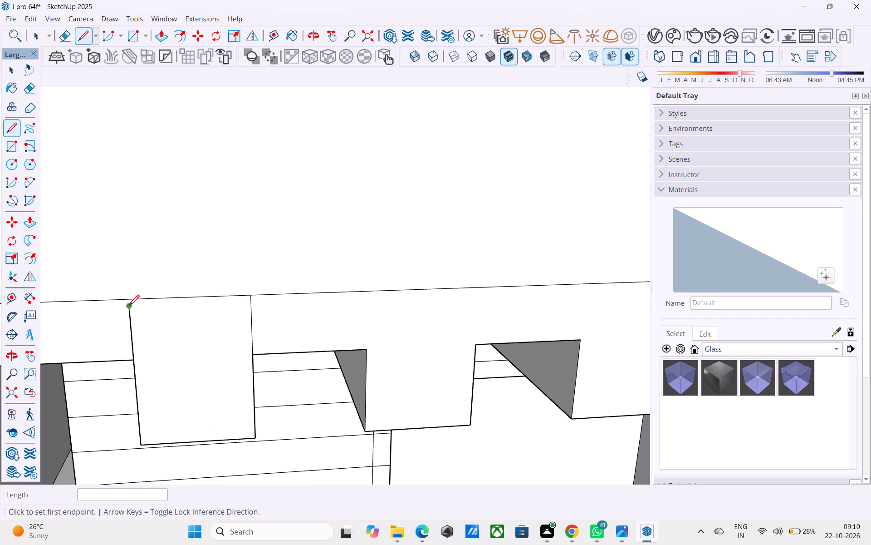
{"action": "left_click", "coordinate": [129, 300]}
Draw 4" vertical lines from both sides of the second and third slats up to the parapet's inset border.
{"action": "scroll", "coordinate": [125, 255], "scroll_direction": "down", "scroll_amount": 6}
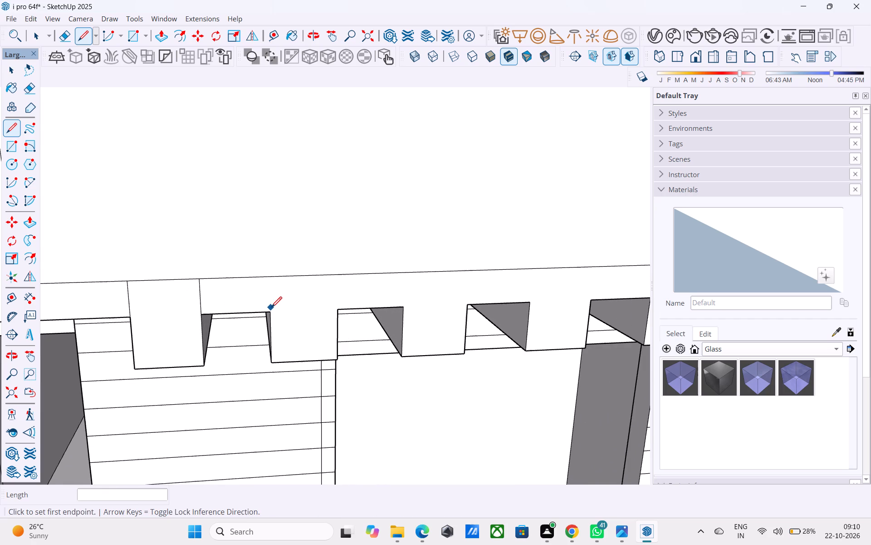
{"action": "left_click", "coordinate": [271, 314]}
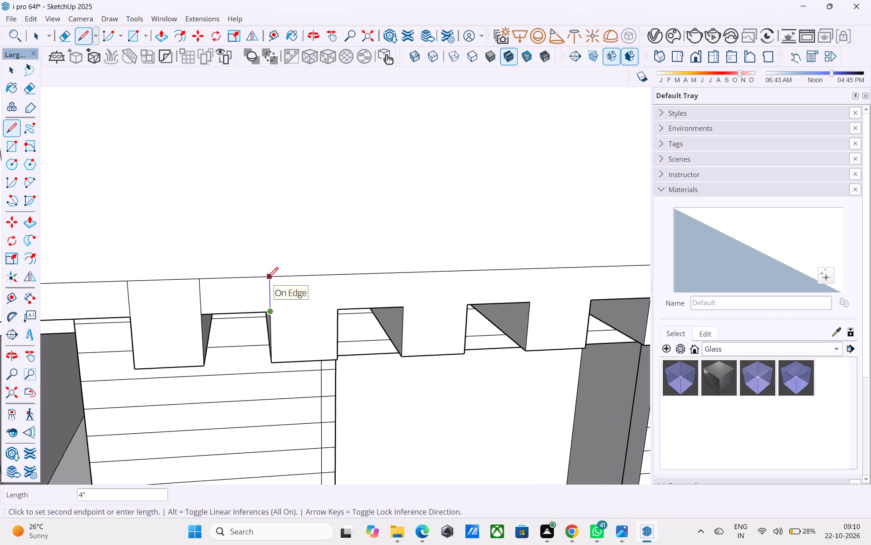
{"action": "left_click", "coordinate": [268, 279]}
{"action": "left_click", "coordinate": [338, 309]}
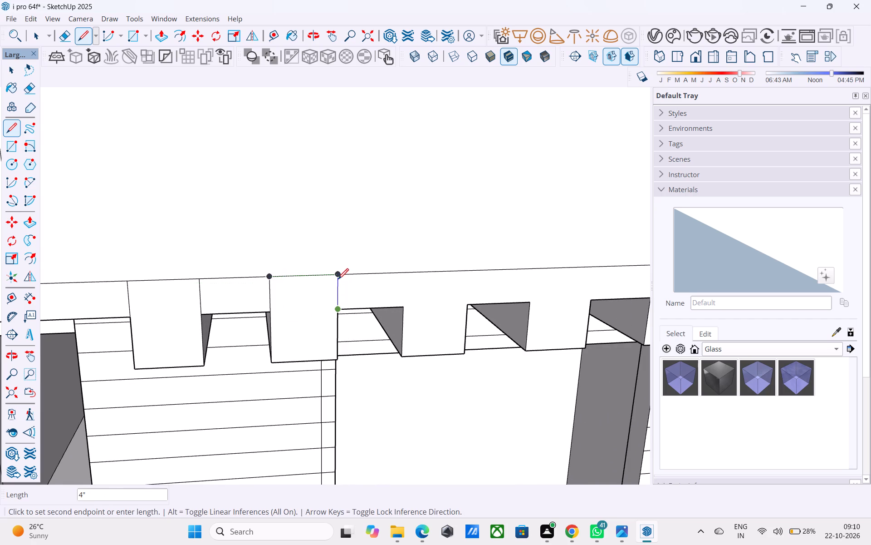
{"action": "left_click", "coordinate": [338, 278]}
{"action": "scroll", "coordinate": [210, 279], "scroll_direction": "down", "scroll_amount": 5}
{"action": "scroll", "coordinate": [346, 320], "scroll_direction": "up", "scroll_amount": 5}
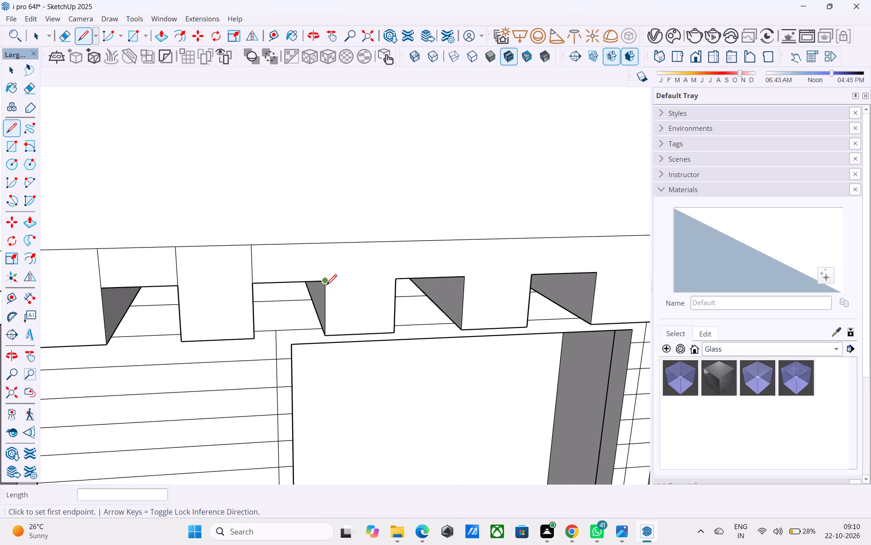
{"action": "left_click", "coordinate": [326, 283]}
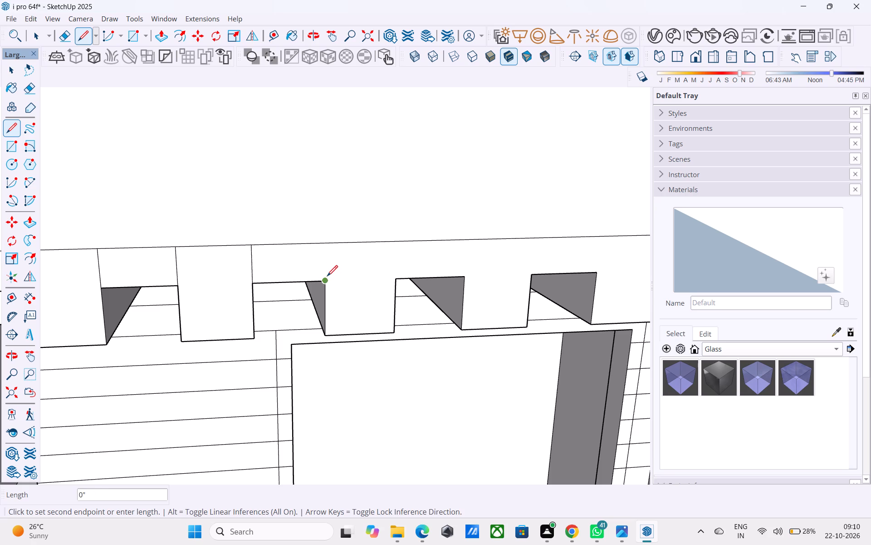
{"action": "left_click", "coordinate": [327, 245]}
{"action": "scroll", "coordinate": [318, 238], "scroll_direction": "down", "scroll_amount": 5}
{"action": "scroll", "coordinate": [369, 276], "scroll_direction": "up", "scroll_amount": 4}
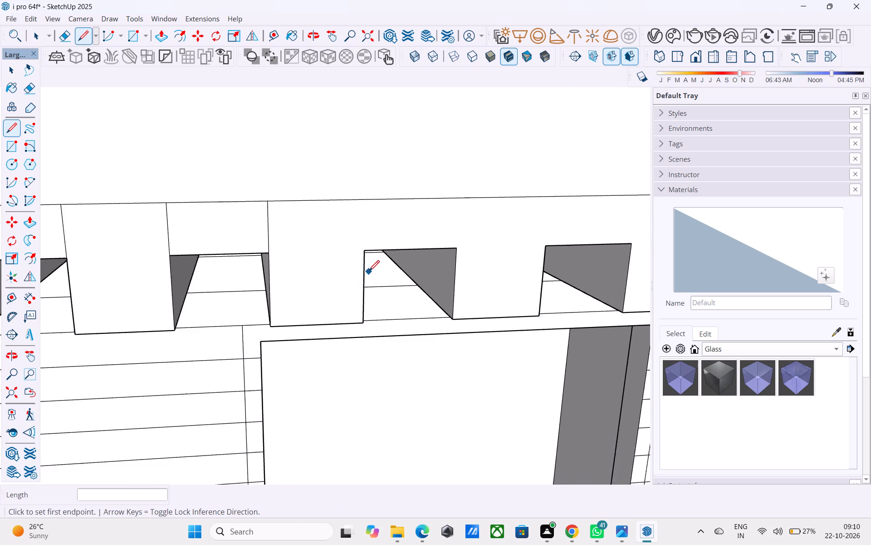
{"action": "middle_click_drag", "start_coordinate": [368, 272], "coordinate": [320, 277]}
{"action": "scroll", "coordinate": [235, 276], "scroll_direction": "up", "scroll_amount": 2}
{"action": "left_click", "coordinate": [249, 260]}
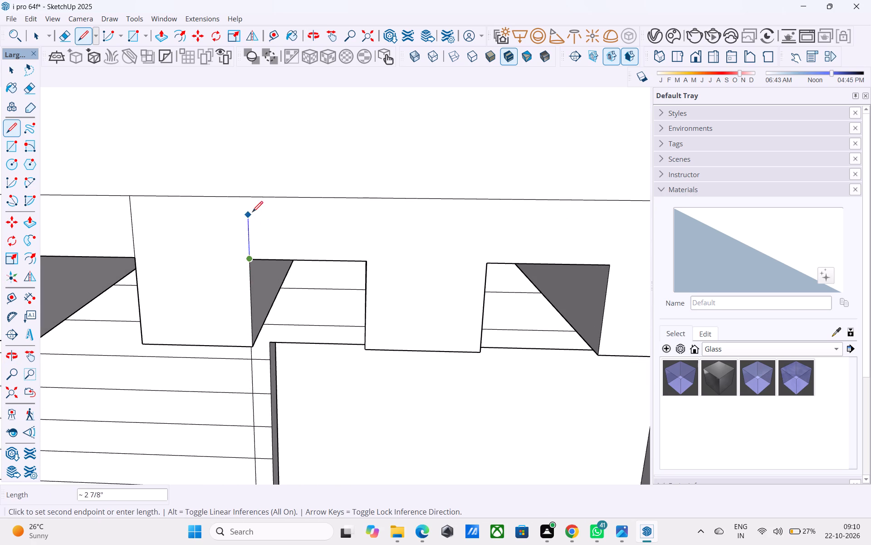
{"action": "left_click", "coordinate": [252, 198]}
Draw 4" vertical lines from both sides of the fourth and fifth slats up to the parapet's inset border.
{"action": "scroll", "coordinate": [244, 166], "scroll_direction": "down", "scroll_amount": 5}
{"action": "scroll", "coordinate": [315, 239], "scroll_direction": "up", "scroll_amount": 3}
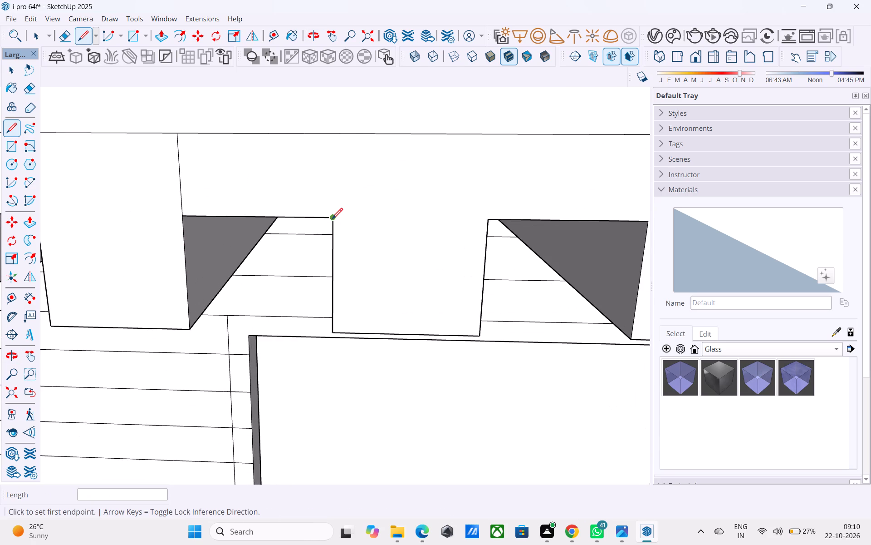
{"action": "left_click", "coordinate": [332, 220]}
{"action": "left_click", "coordinate": [337, 135]}
{"action": "scroll", "coordinate": [323, 146], "scroll_direction": "down", "scroll_amount": 5}
{"action": "middle_click_drag", "start_coordinate": [322, 155], "coordinate": [258, 204]}
{"action": "left_click", "coordinate": [387, 241]}
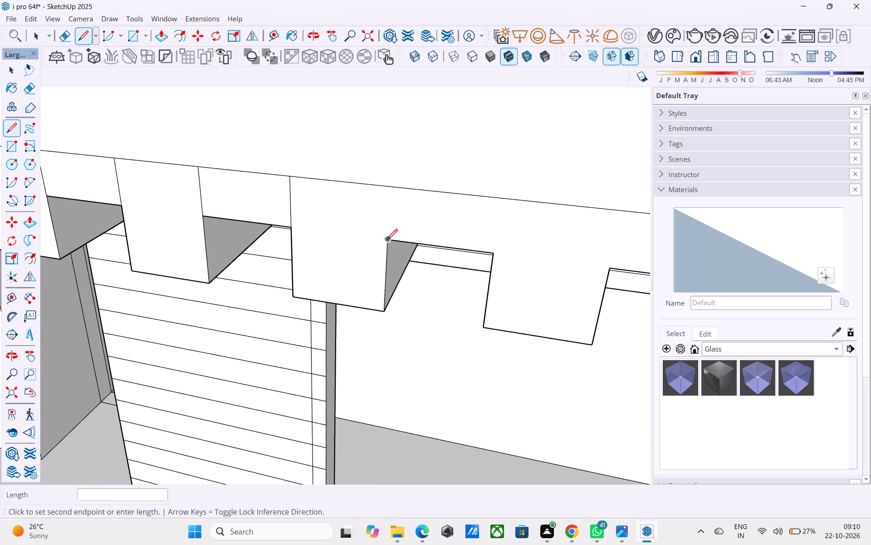
{"action": "left_click", "coordinate": [387, 189]}
{"action": "scroll", "coordinate": [367, 175], "scroll_direction": "down", "scroll_amount": 5}
{"action": "scroll", "coordinate": [416, 221], "scroll_direction": "up", "scroll_amount": 5}
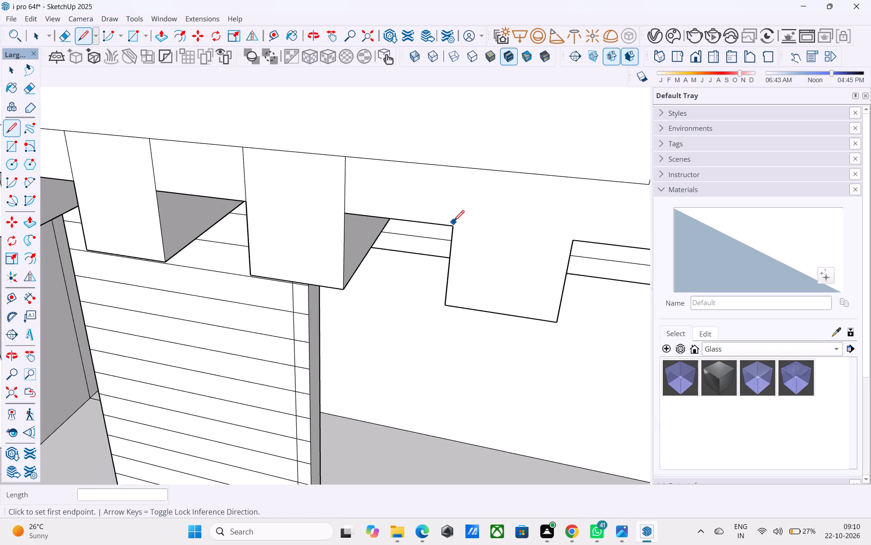
{"action": "left_click", "coordinate": [454, 224]}
{"action": "left_click", "coordinate": [460, 168]}
{"action": "scroll", "coordinate": [366, 145], "scroll_direction": "down", "scroll_amount": 5}
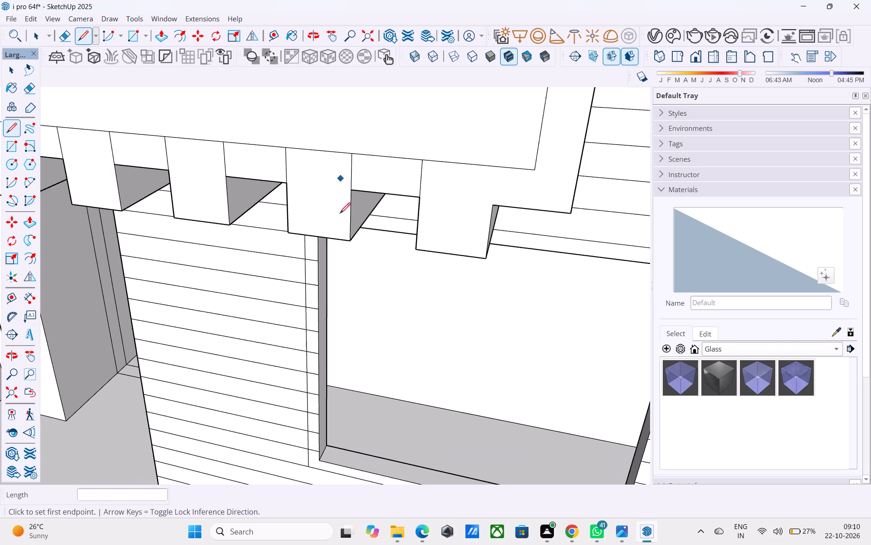
{"action": "middle_click_drag", "start_coordinate": [401, 233], "coordinate": [315, 231]}
{"action": "left_click", "coordinate": [269, 205]}
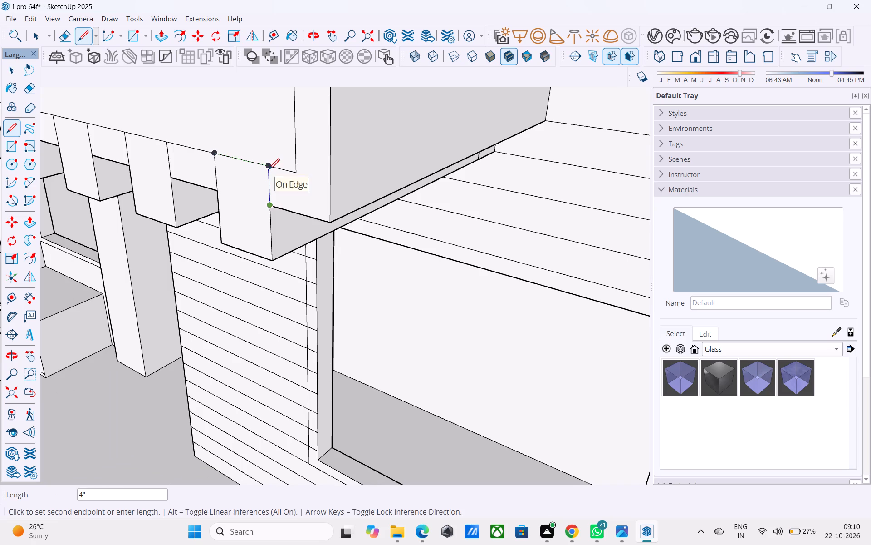
{"action": "left_click", "coordinate": [269, 170]}
{"action": "key", "text": "space"}
Push/Pull the first slat's front face outward by 4", including its extension up to the inset border.
{"action": "scroll", "coordinate": [269, 175], "scroll_direction": "down", "scroll_amount": 5}
{"action": "middle_click_drag", "start_coordinate": [259, 209], "coordinate": [299, 203]}
{"action": "scroll", "coordinate": [474, 180], "scroll_direction": "down", "scroll_amount": 4}
{"action": "middle_click_drag", "start_coordinate": [235, 208], "coordinate": [261, 208]}
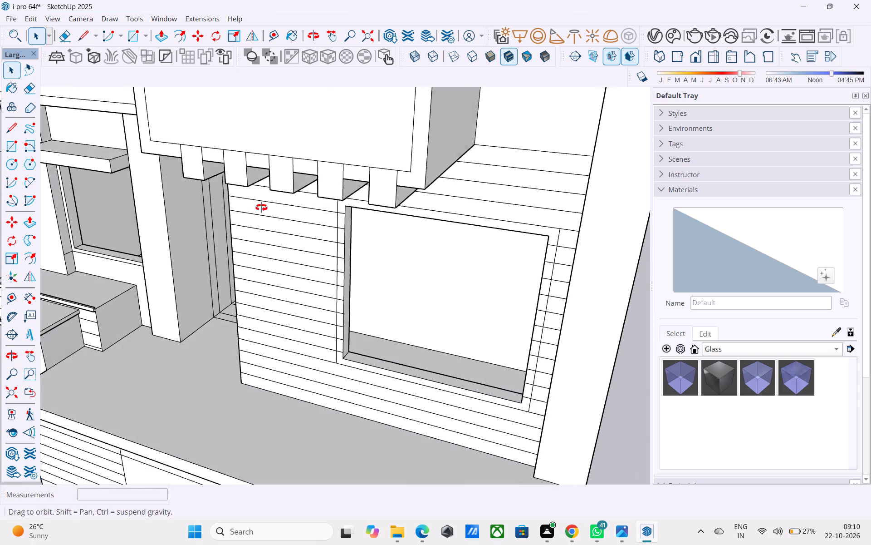
{"action": "middle_click_drag", "start_coordinate": [261, 208], "coordinate": [272, 210]}
{"action": "middle_click_drag", "start_coordinate": [369, 211], "coordinate": [470, 211]}
{"action": "scroll", "coordinate": [319, 188], "scroll_direction": "up", "scroll_amount": 3}
{"action": "left_click", "coordinate": [314, 180]}
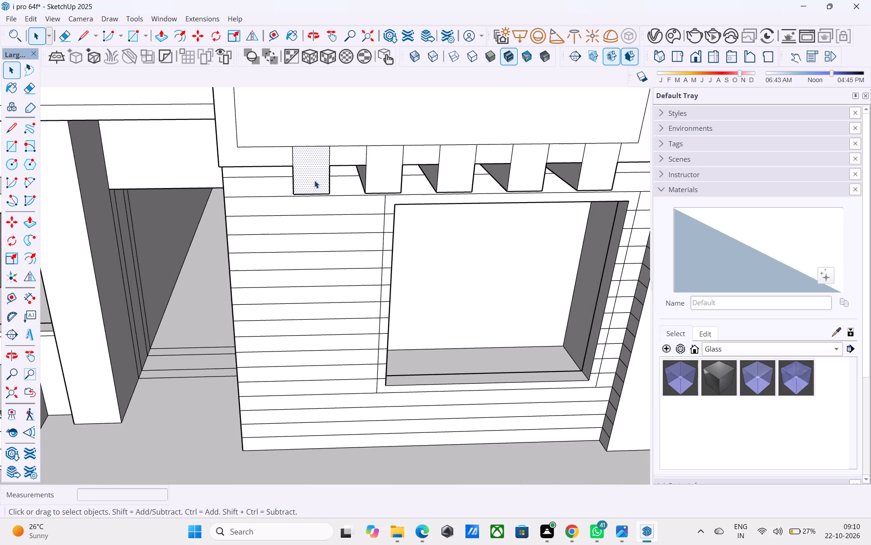
{"action": "key", "text": "p"}
{"action": "left_click", "coordinate": [314, 180]}
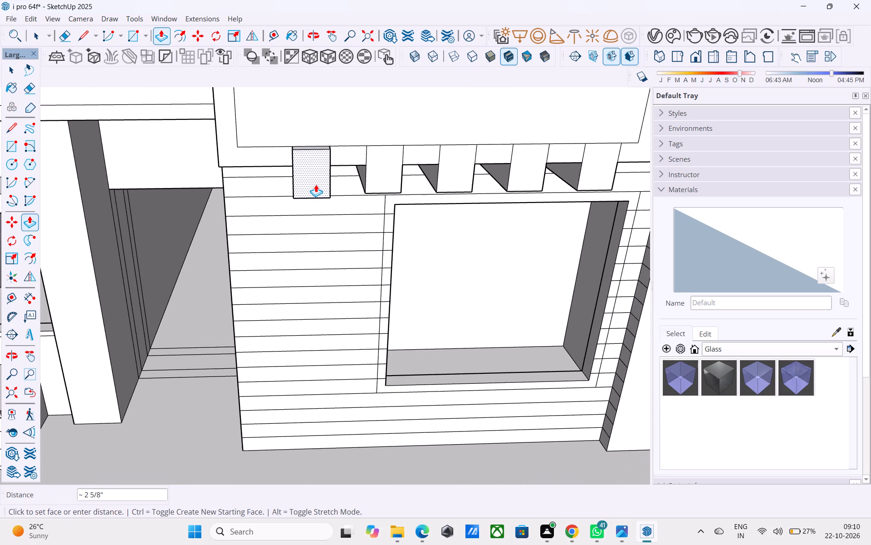
{"action": "type", "text": "4\""}
{"action": "key", "text": "Return"}
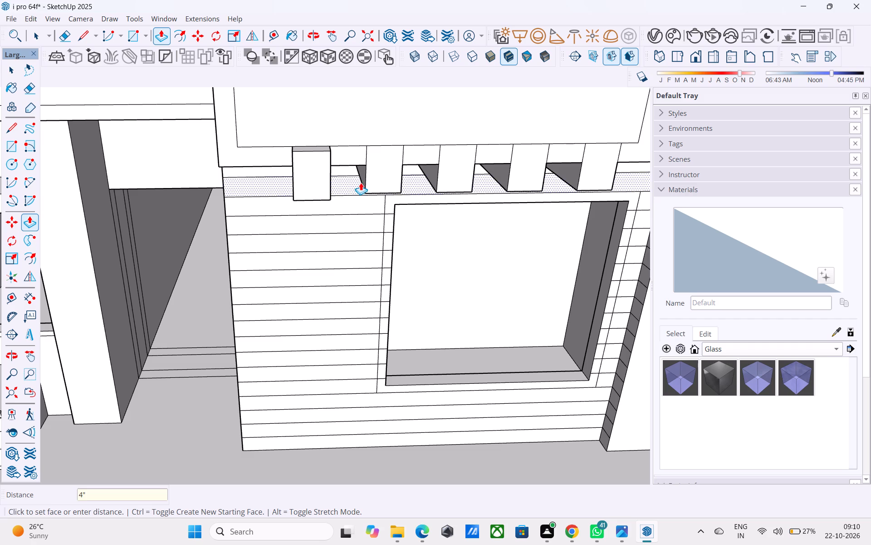
Repeat the 4" outward Push/Pull on the front faces of the other four slats.
{"action": "double_click", "coordinate": [378, 177]}
{"action": "double_click", "coordinate": [465, 175]}
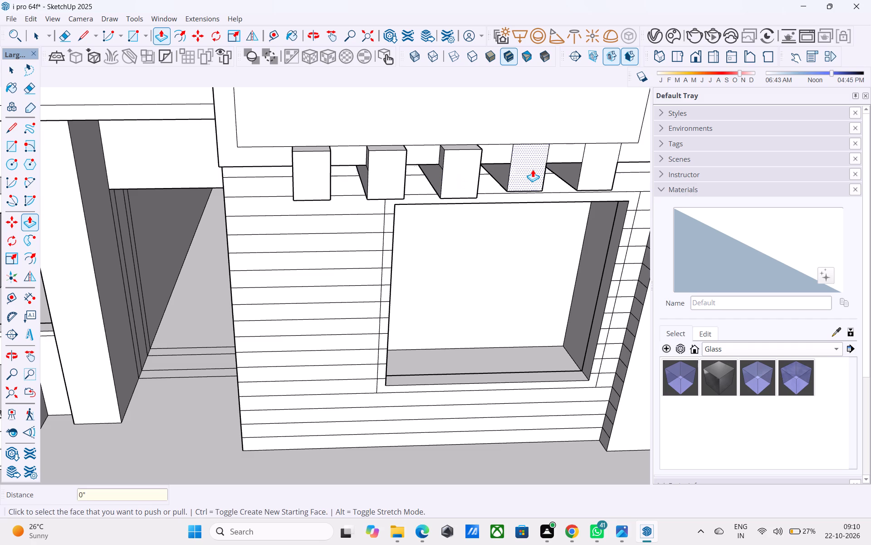
{"action": "double_click", "coordinate": [533, 168]}
{"action": "double_click", "coordinate": [592, 161]}
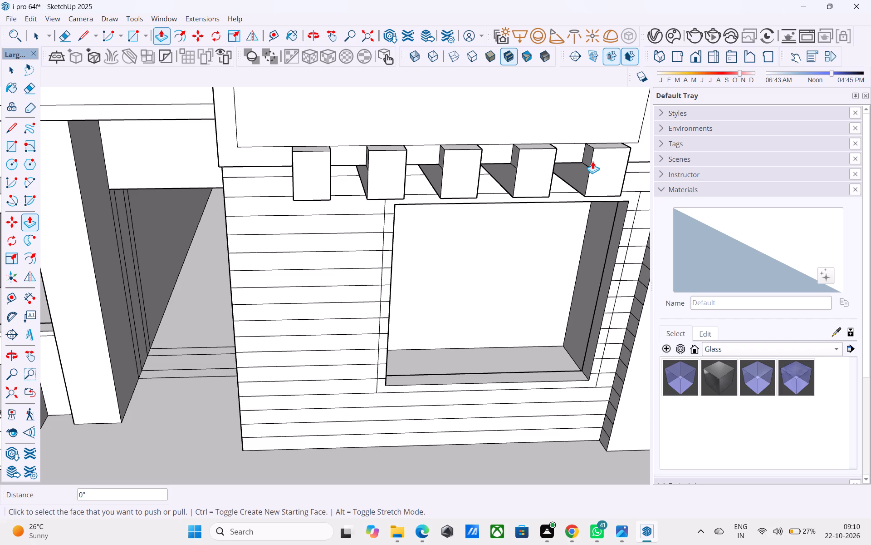
Save the model.
{"action": "key", "text": "ctrl+s"}
{"action": "key", "text": "space"}
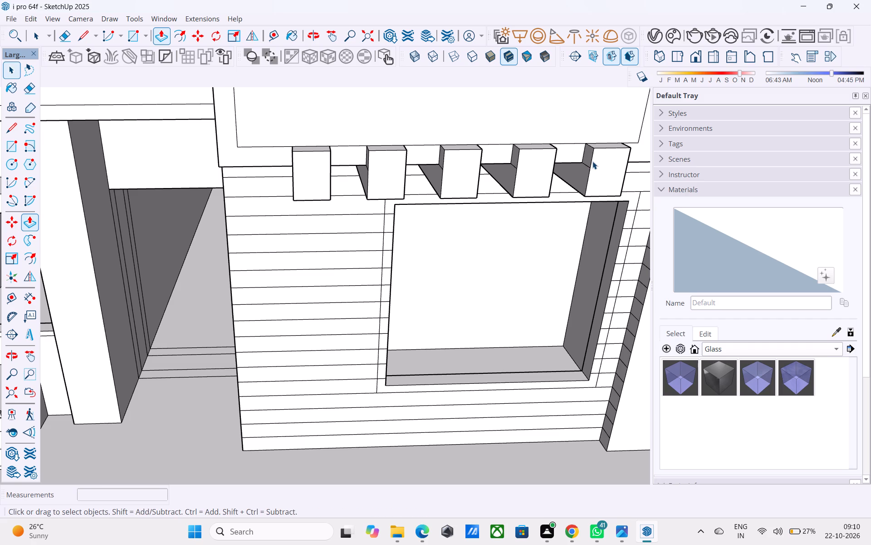
Erase the leftover seam edges on the slat sides facing the long parapet, including the first slat's extra upper edge.
{"action": "key", "text": "e"}
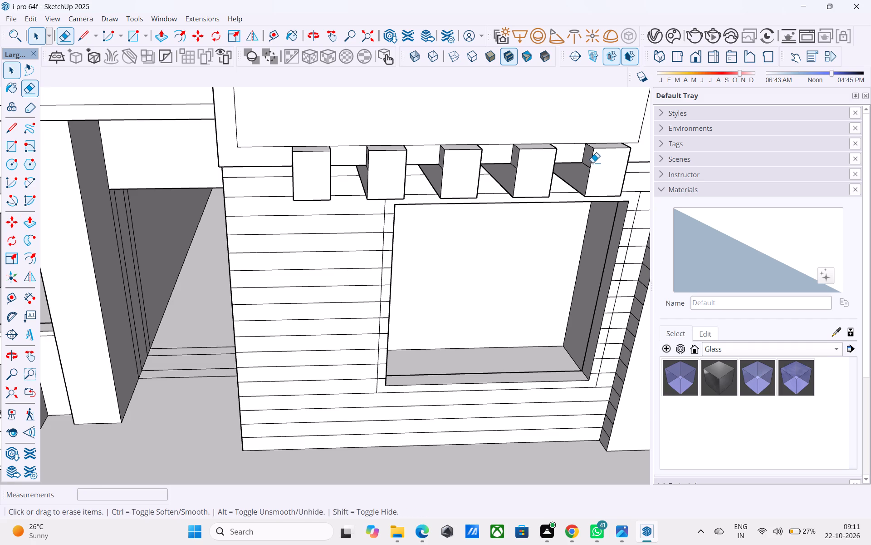
{"action": "scroll", "coordinate": [594, 163], "scroll_direction": "up", "scroll_amount": 10}
{"action": "left_click", "coordinate": [578, 166]}
{"action": "middle_click_drag", "start_coordinate": [433, 200], "coordinate": [572, 208]}
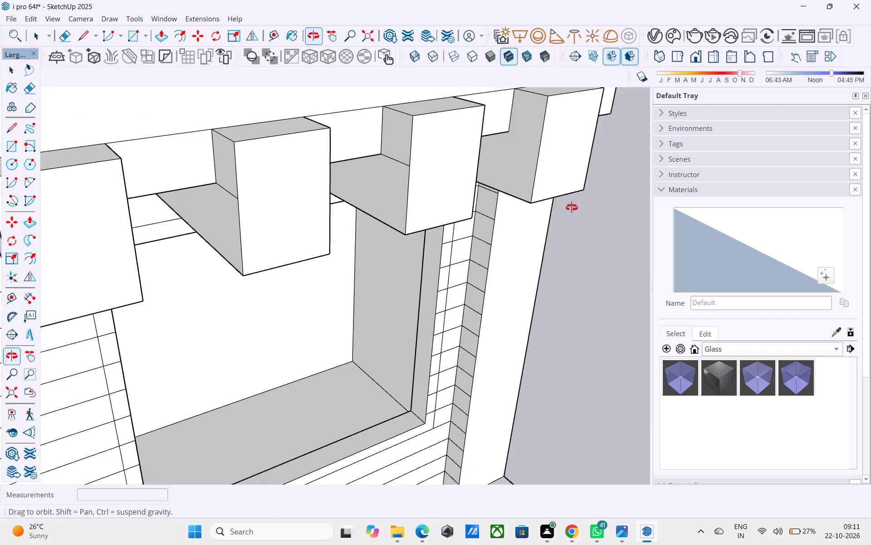
{"action": "middle_click_drag", "start_coordinate": [572, 208], "coordinate": [572, 208]}
{"action": "left_click_drag", "start_coordinate": [399, 162], "coordinate": [394, 162]}
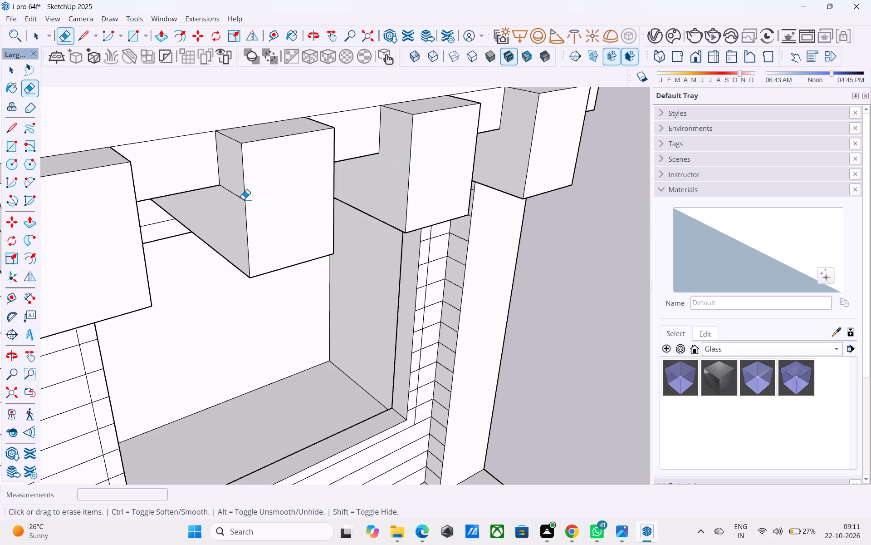
{"action": "left_click", "coordinate": [237, 197]}
{"action": "scroll", "coordinate": [460, 195], "scroll_direction": "down", "scroll_amount": 6}
{"action": "middle_click_drag", "start_coordinate": [248, 236], "coordinate": [298, 220]}
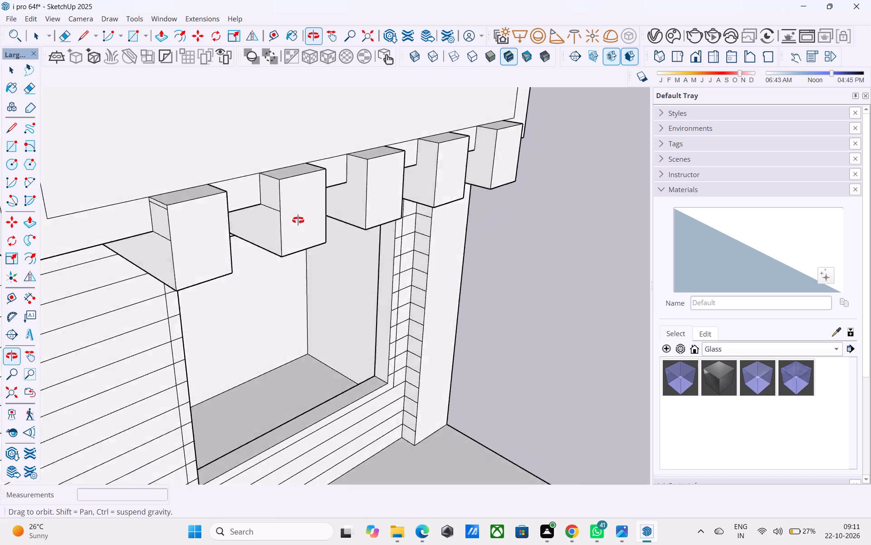
{"action": "middle_click_drag", "start_coordinate": [298, 220], "coordinate": [343, 220]}
{"action": "scroll", "coordinate": [340, 219], "scroll_direction": "up", "scroll_amount": 4}
{"action": "left_click", "coordinate": [318, 200]}
{"action": "left_click", "coordinate": [178, 257]}
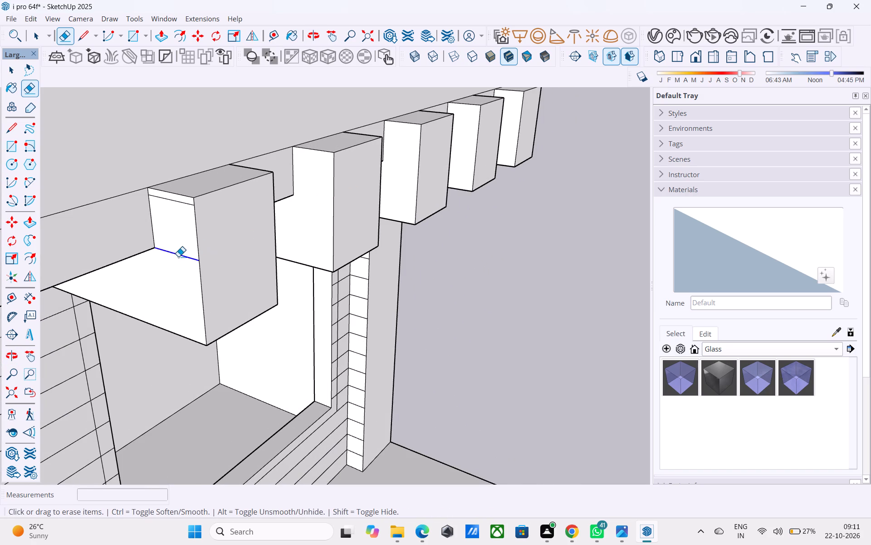
{"action": "left_click", "coordinate": [168, 203]}
{"action": "left_click", "coordinate": [170, 200]}
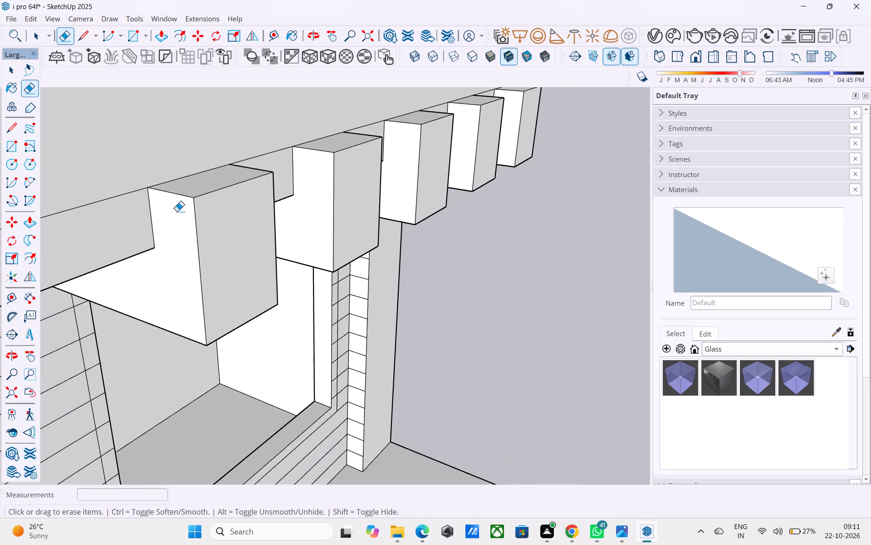
Erase the leftover seam edges on the opposite sides of all five slats.
{"action": "middle_click_drag", "start_coordinate": [439, 262], "coordinate": [247, 270]}
{"action": "scroll", "coordinate": [484, 248], "scroll_direction": "down", "scroll_amount": 2}
{"action": "scroll", "coordinate": [488, 252], "scroll_direction": "up", "scroll_amount": 1}
{"action": "scroll", "coordinate": [490, 253], "scroll_direction": "down", "scroll_amount": 7}
{"action": "middle_click_drag", "start_coordinate": [399, 275], "coordinate": [277, 270]}
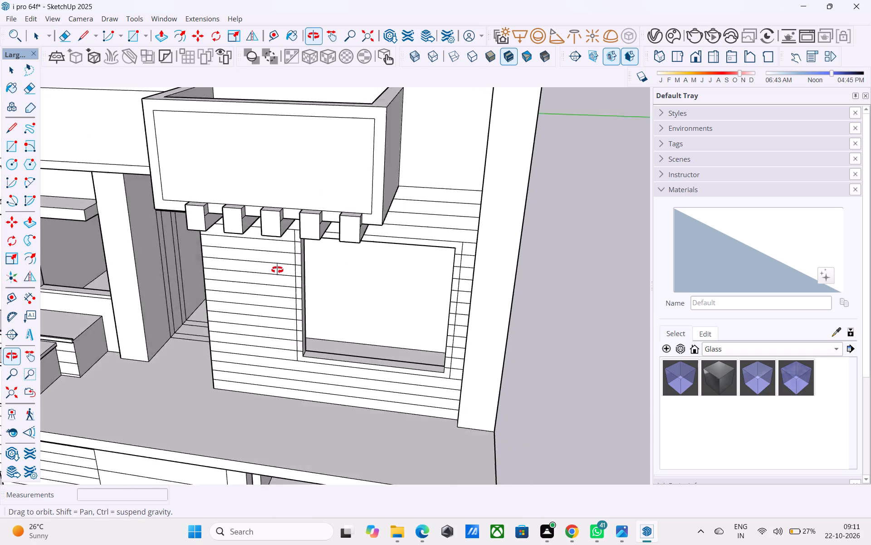
{"action": "middle_click_drag", "start_coordinate": [277, 270], "coordinate": [234, 265]}
{"action": "scroll", "coordinate": [176, 213], "scroll_direction": "up", "scroll_amount": 9}
{"action": "left_click", "coordinate": [175, 201]}
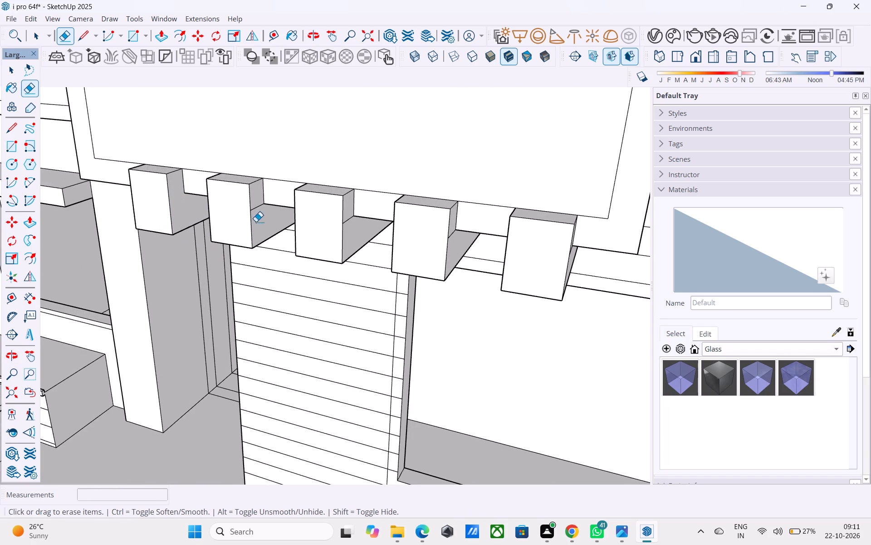
{"action": "middle_click_drag", "start_coordinate": [303, 229], "coordinate": [232, 219]}
{"action": "scroll", "coordinate": [232, 219], "scroll_direction": "up", "scroll_amount": 1}
{"action": "left_click", "coordinate": [217, 193]}
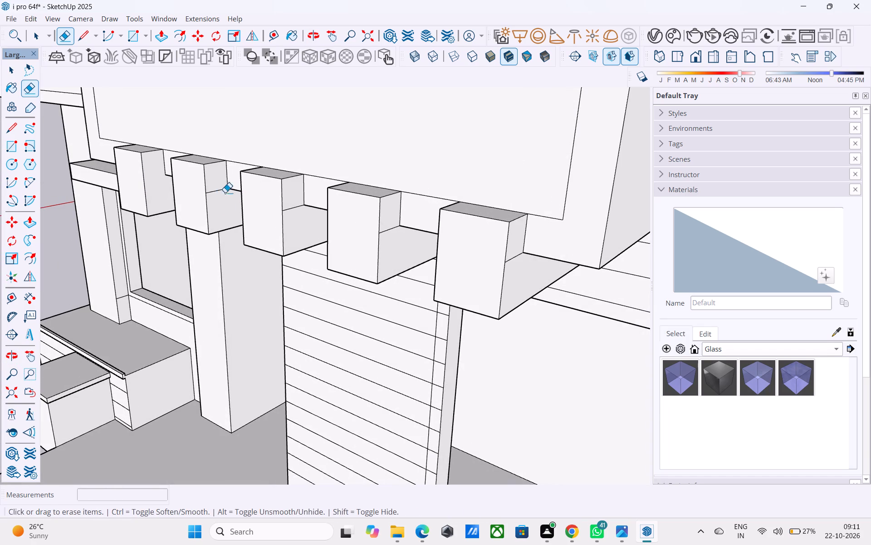
{"action": "left_click", "coordinate": [217, 194]}
{"action": "left_click_drag", "start_coordinate": [296, 211], "coordinate": [293, 206]}
{"action": "left_click", "coordinate": [394, 233]}
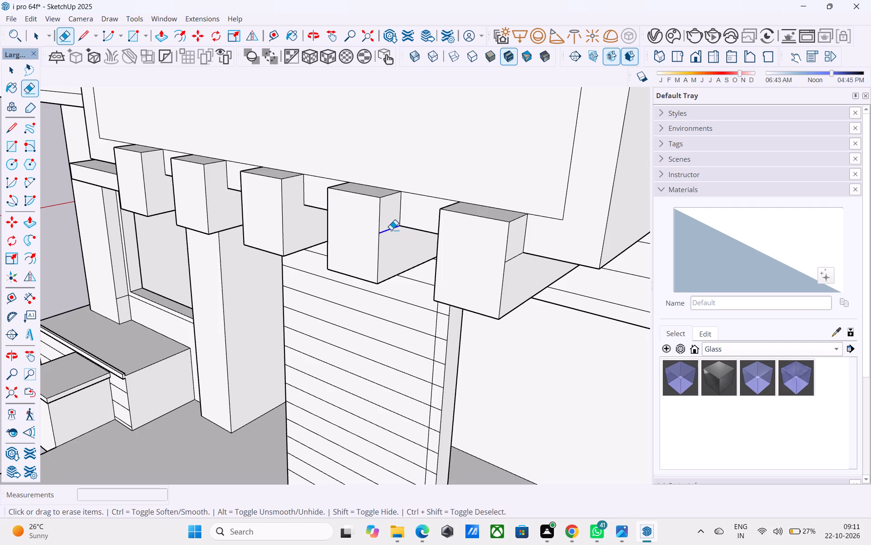
{"action": "left_click_drag", "start_coordinate": [519, 260], "coordinate": [514, 258]}
Paint the front faces of all five slats with A08_Garnet_Shadow from the Solid Colors collection.
{"action": "scroll", "coordinate": [238, 313], "scroll_direction": "down", "scroll_amount": 5}
{"action": "middle_click_drag", "start_coordinate": [237, 317], "coordinate": [388, 313]}
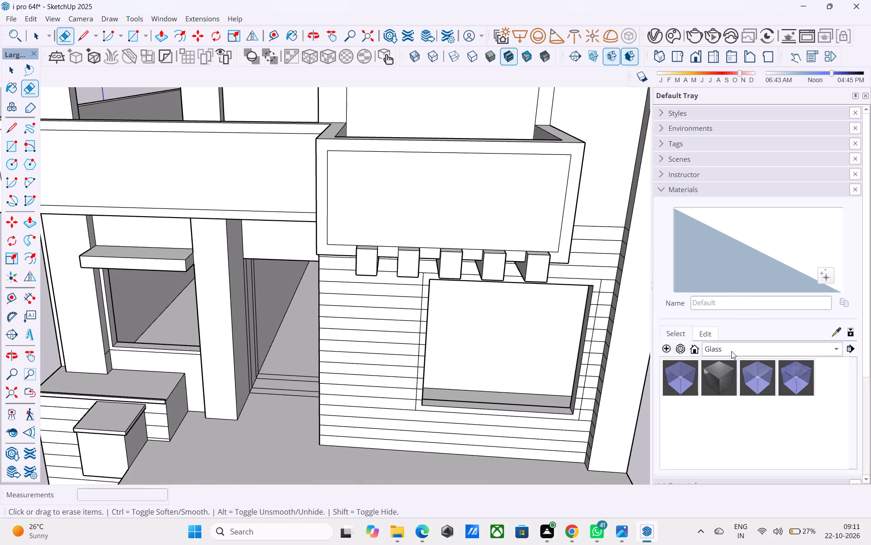
{"action": "left_click", "coordinate": [731, 349]}
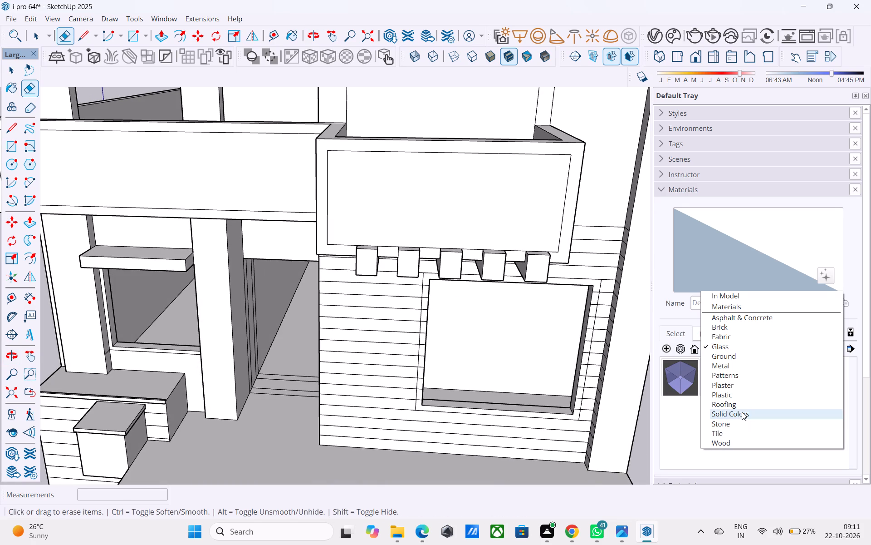
{"action": "left_click", "coordinate": [742, 412]}
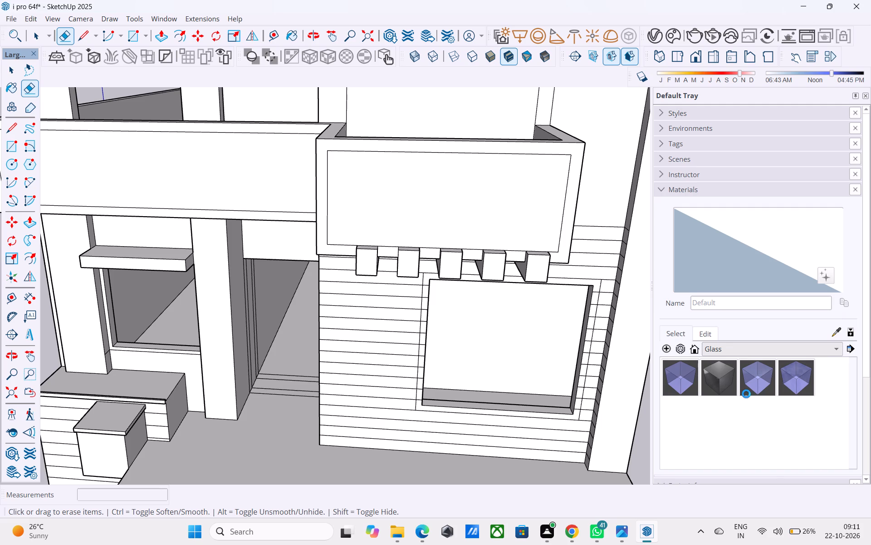
{"action": "scroll", "coordinate": [746, 394], "scroll_direction": "down", "scroll_amount": 6}
{"action": "scroll", "coordinate": [746, 394], "scroll_direction": "up", "scroll_amount": 5}
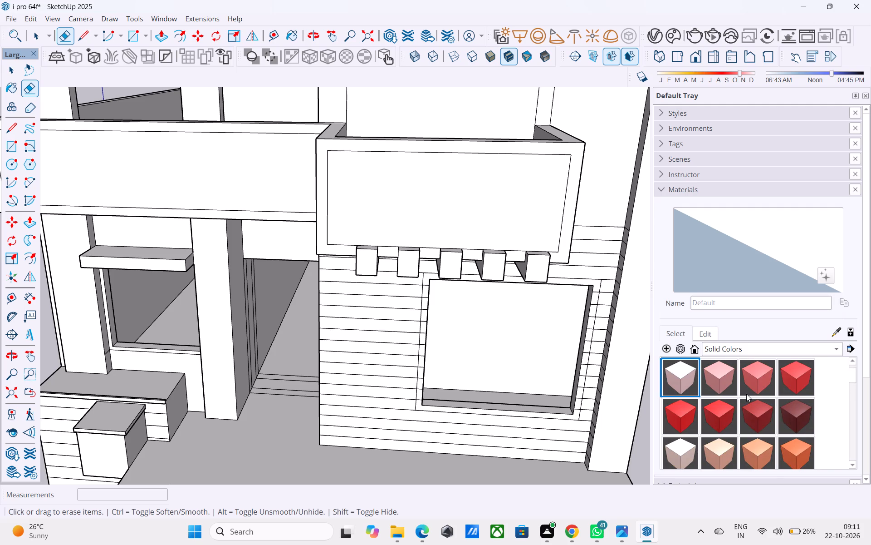
{"action": "left_click", "coordinate": [792, 412]}
{"action": "scroll", "coordinate": [538, 266], "scroll_direction": "up", "scroll_amount": 3}
{"action": "left_click", "coordinate": [538, 266]}
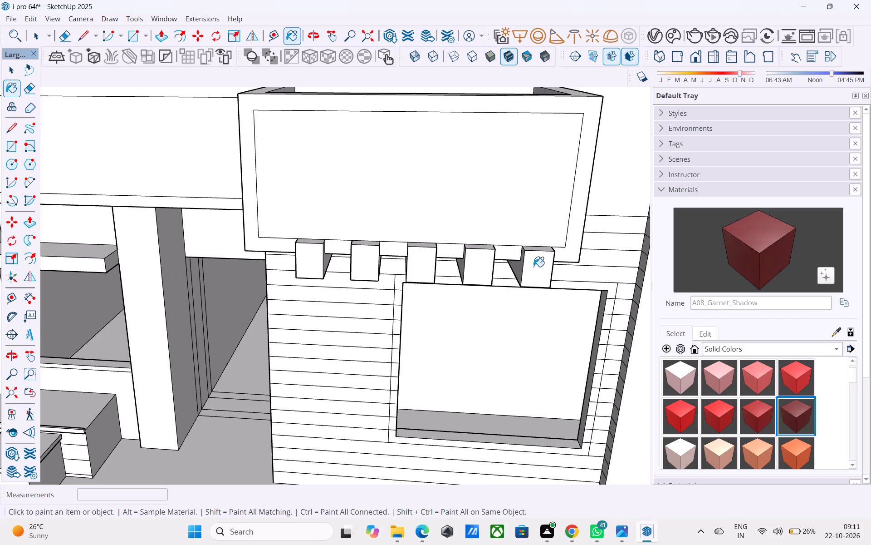
{"action": "left_click", "coordinate": [483, 268]}
{"action": "left_click", "coordinate": [417, 276]}
{"action": "left_click", "coordinate": [375, 271]}
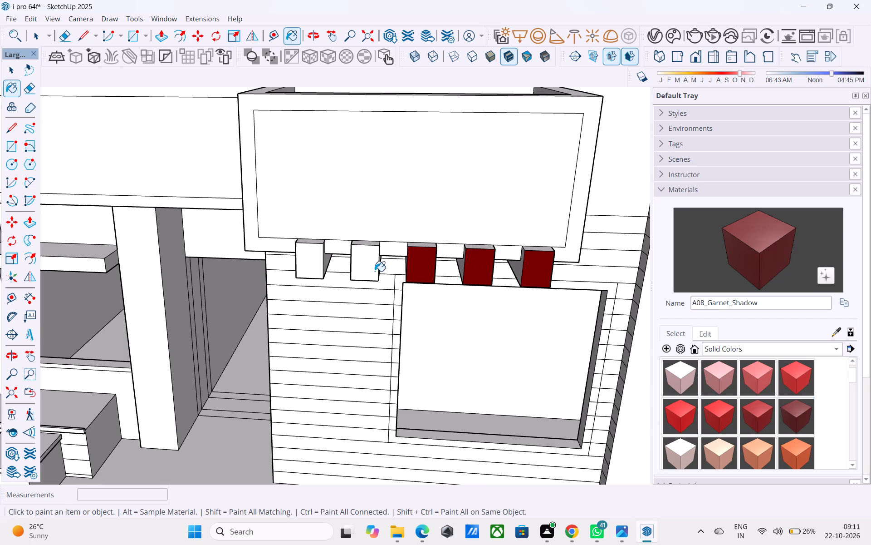
{"action": "left_click", "coordinate": [306, 267]}
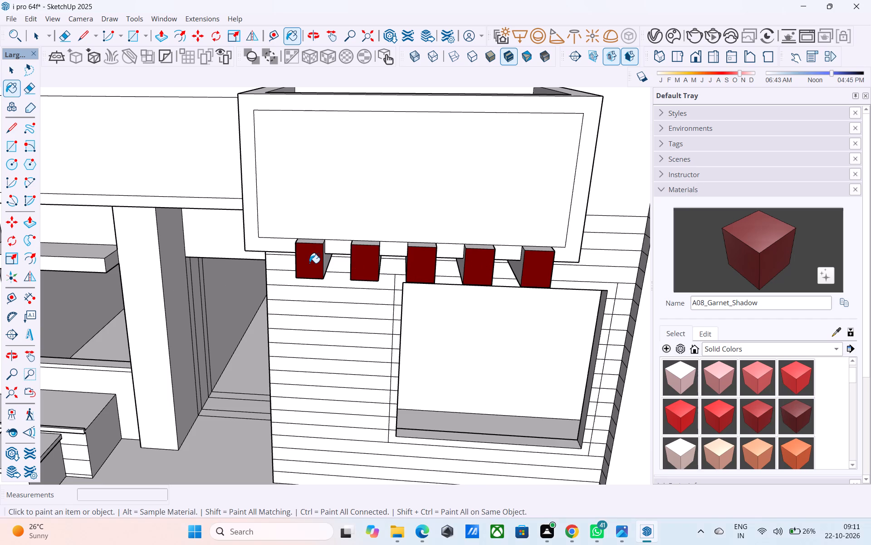
Paint the projecting top faces of all five slats with A08_Garnet_Shadow.
{"action": "middle_click_drag", "start_coordinate": [325, 227], "coordinate": [316, 260]}
{"action": "scroll", "coordinate": [312, 267], "scroll_direction": "up", "scroll_amount": 5}
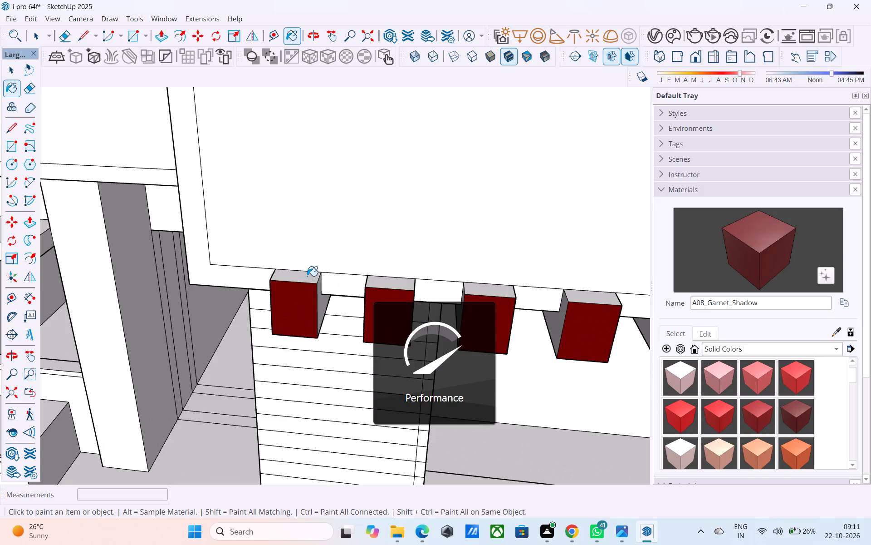
{"action": "left_click", "coordinate": [307, 276]}
{"action": "left_click", "coordinate": [375, 286]}
{"action": "left_click", "coordinate": [510, 294]}
{"action": "scroll", "coordinate": [309, 297], "scroll_direction": "down", "scroll_amount": 5}
{"action": "scroll", "coordinate": [519, 311], "scroll_direction": "up", "scroll_amount": 4}
{"action": "left_click", "coordinate": [462, 295]}
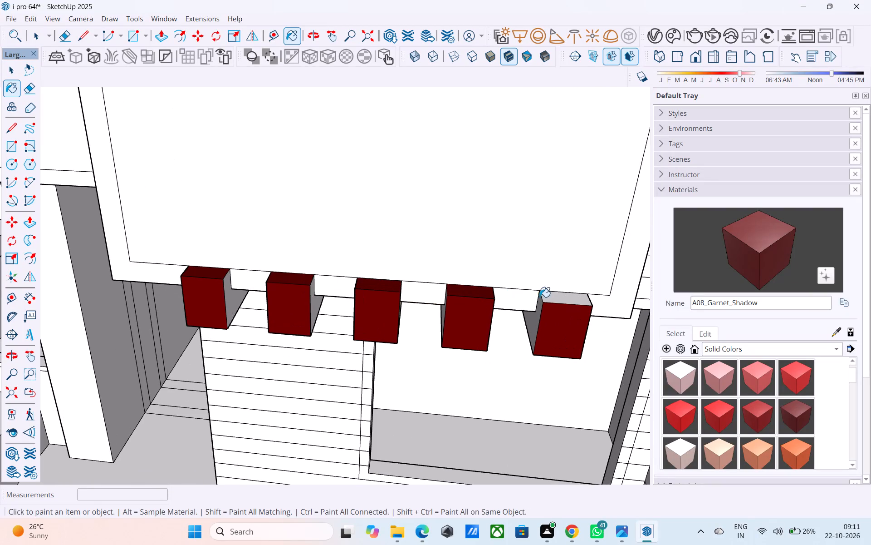
{"action": "left_click", "coordinate": [558, 297]}
Paint the slat sides facing the long parapet with A08_Garnet_Shadow on all five slats.
{"action": "left_click", "coordinate": [533, 322]}
{"action": "middle_click_drag", "start_coordinate": [498, 338], "coordinate": [523, 290]}
{"action": "scroll", "coordinate": [475, 247], "scroll_direction": "up", "scroll_amount": 3}
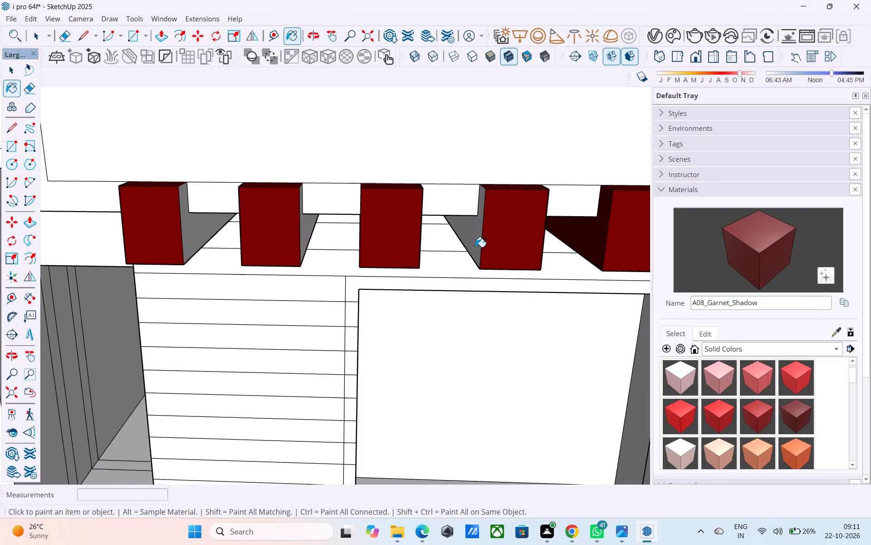
{"action": "left_click", "coordinate": [475, 247]}
{"action": "middle_click_drag", "start_coordinate": [475, 247], "coordinate": [551, 243]}
{"action": "left_click", "coordinate": [416, 239]}
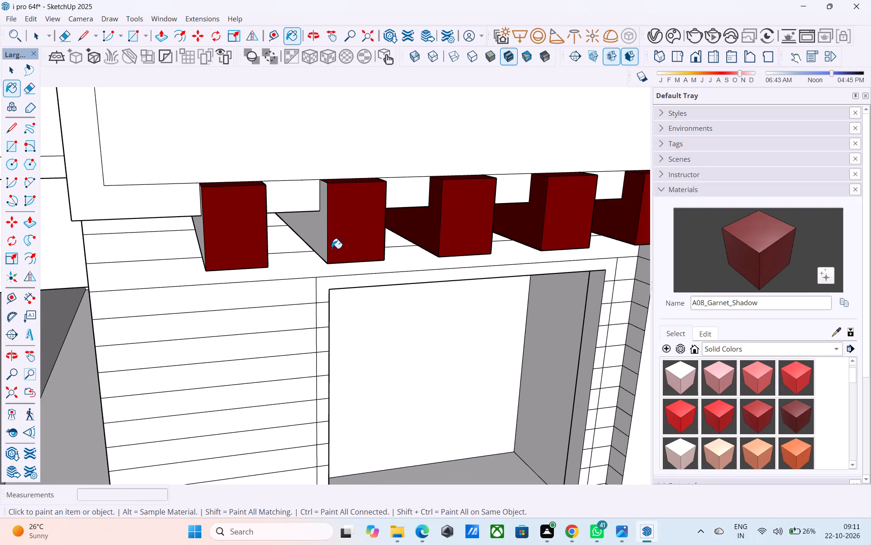
{"action": "left_click", "coordinate": [321, 237]}
{"action": "middle_click_drag", "start_coordinate": [302, 240], "coordinate": [381, 239]}
{"action": "left_click", "coordinate": [327, 238]}
Paint the opposite sides of all five slats with A08_Garnet_Shadow, including the end slat's short rear section.
{"action": "scroll", "coordinate": [308, 245], "scroll_direction": "down", "scroll_amount": 4}
{"action": "middle_click_drag", "start_coordinate": [332, 271], "coordinate": [161, 228]}
{"action": "scroll", "coordinate": [285, 255], "scroll_direction": "up", "scroll_amount": 1}
{"action": "left_click", "coordinate": [285, 255]}
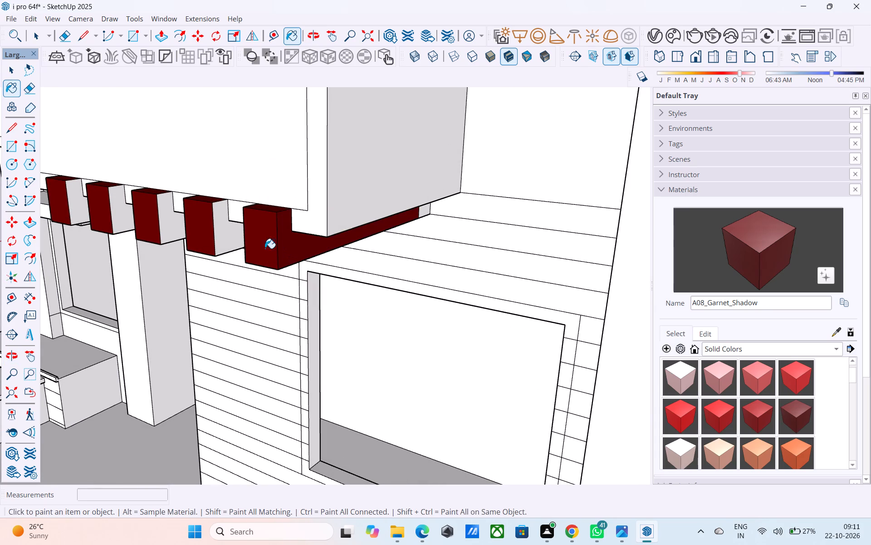
{"action": "left_click", "coordinate": [225, 238]}
{"action": "left_click", "coordinate": [184, 226]}
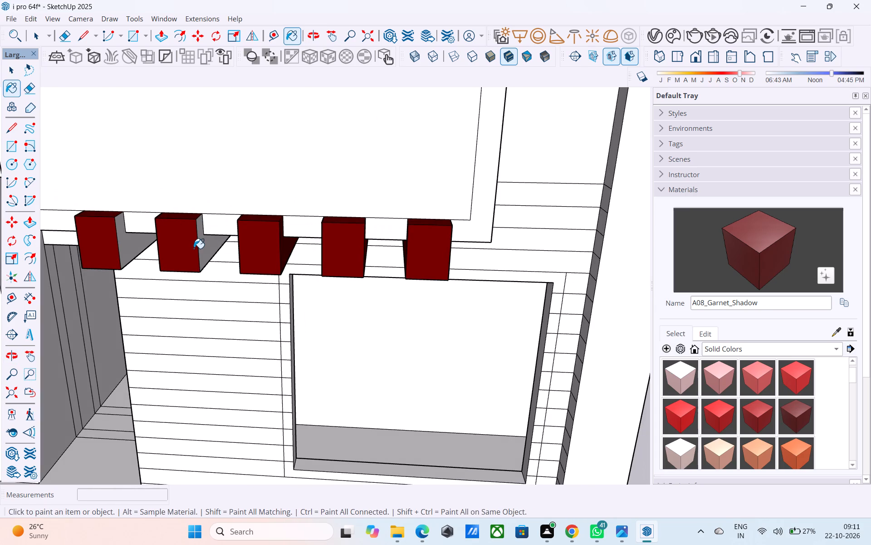
{"action": "left_click", "coordinate": [200, 248]}
{"action": "left_click", "coordinate": [134, 247]}
{"action": "scroll", "coordinate": [267, 280], "scroll_direction": "down", "scroll_amount": 4}
{"action": "middle_click_drag", "start_coordinate": [269, 281], "coordinate": [306, 290], "text": "shift"}
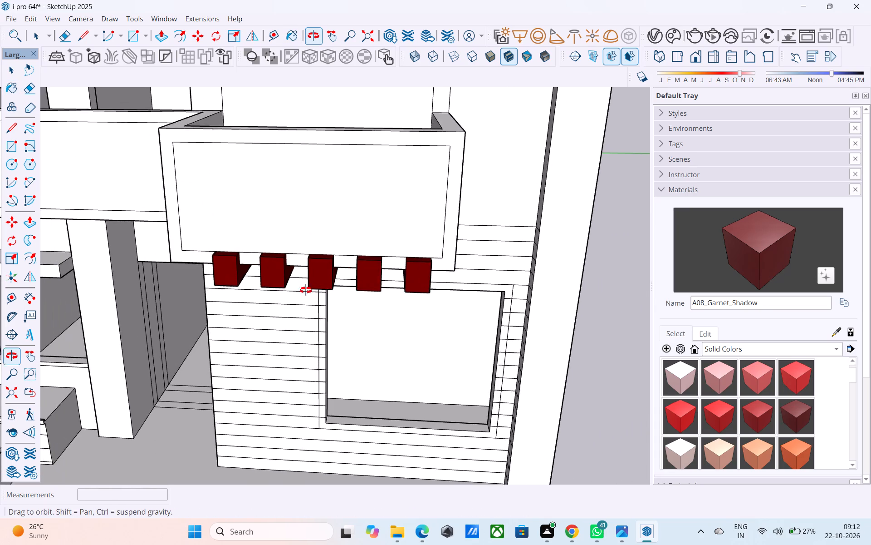
{"action": "middle_click_drag", "start_coordinate": [306, 290], "coordinate": [141, 253], "text": "shift"}
{"action": "scroll", "coordinate": [323, 232], "scroll_direction": "up", "scroll_amount": 6}
{"action": "left_click", "coordinate": [416, 243]}
Paint the undersides of all five slats with A08_Garnet_Shadow.
{"action": "middle_click_drag", "start_coordinate": [416, 243], "coordinate": [427, 302], "text": "shift"}
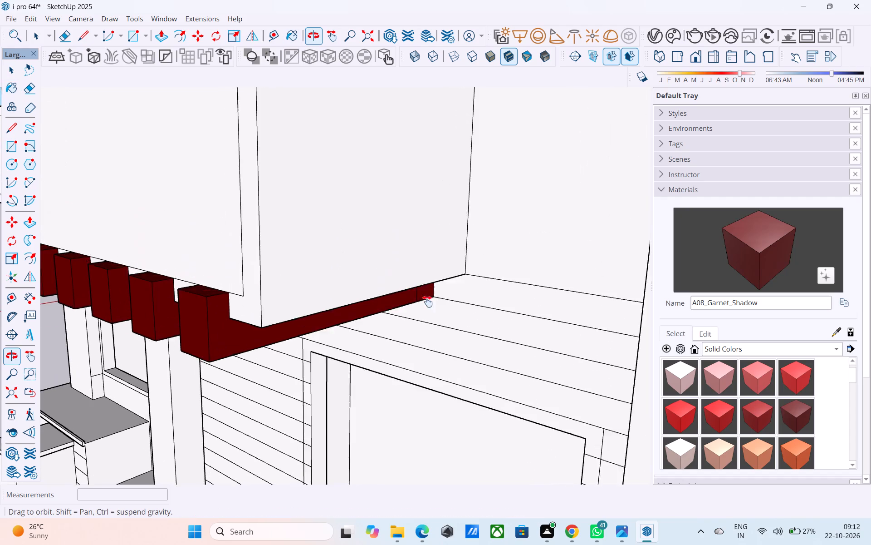
{"action": "middle_click_drag", "start_coordinate": [427, 302], "coordinate": [598, 158], "text": "shift"}
{"action": "left_click", "coordinate": [501, 168]}
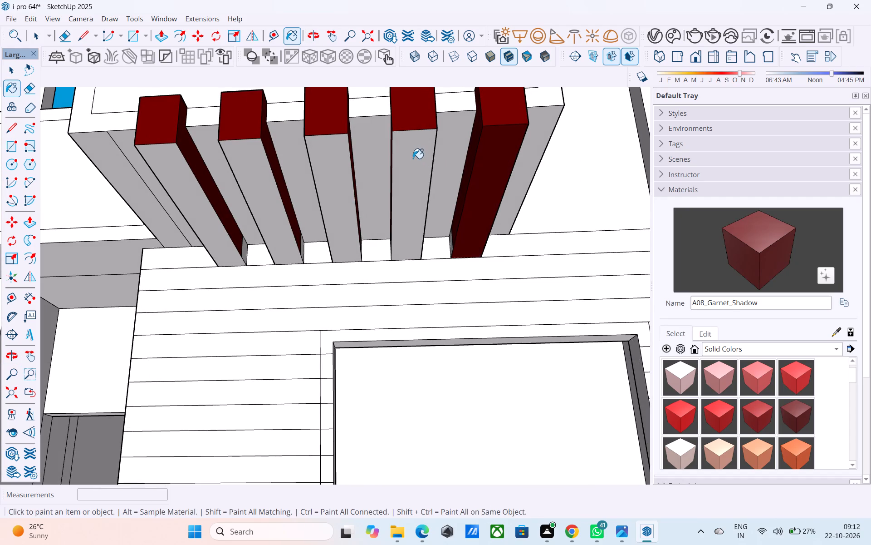
{"action": "left_click", "coordinate": [413, 159]}
{"action": "left_click", "coordinate": [331, 165]}
{"action": "left_click", "coordinate": [253, 177]}
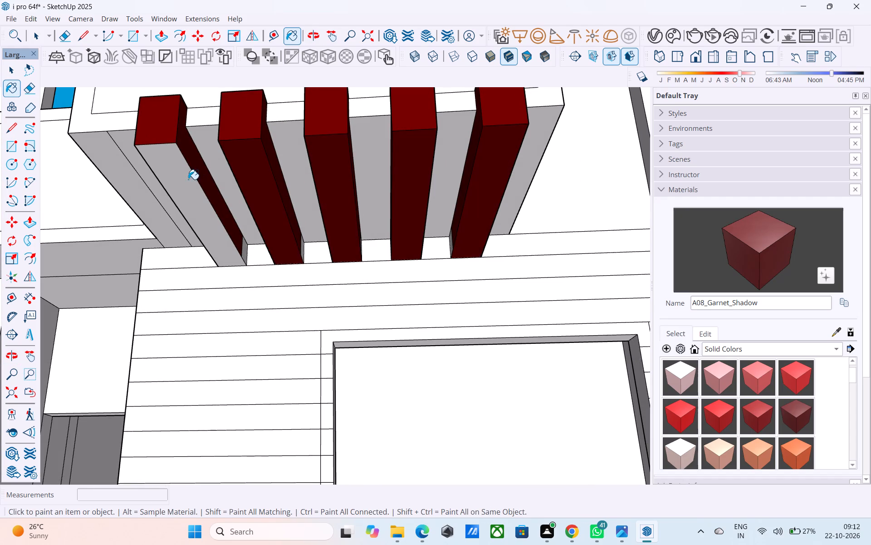
{"action": "left_click", "coordinate": [188, 179]}
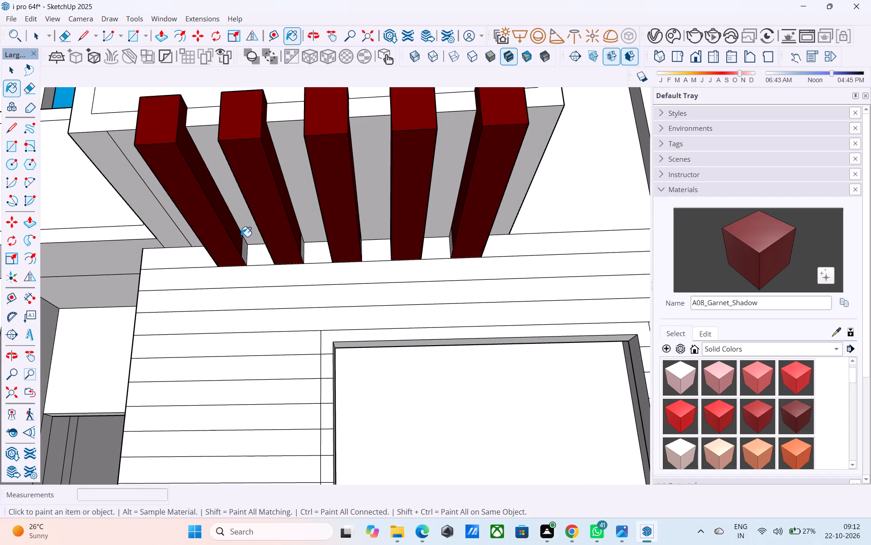
Paint the remaining short side faces where the other four slats meet the grooved wall with A08_Garnet_Shadow.
{"action": "scroll", "coordinate": [239, 239], "scroll_direction": "up", "scroll_amount": 1}
{"action": "left_click", "coordinate": [246, 251]}
{"action": "scroll", "coordinate": [249, 252], "scroll_direction": "up", "scroll_amount": 1}
{"action": "middle_click_drag", "start_coordinate": [248, 252], "coordinate": [209, 253]}
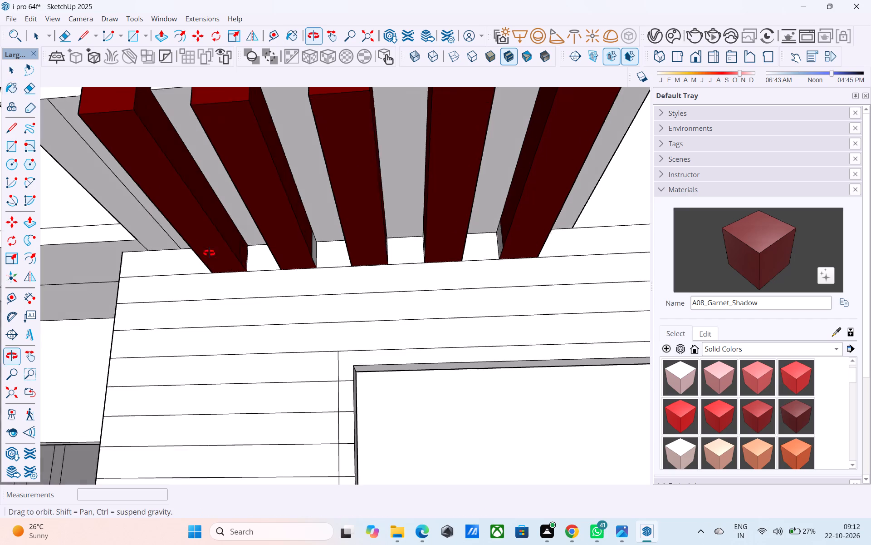
{"action": "middle_click_drag", "start_coordinate": [209, 253], "coordinate": [181, 254]}
{"action": "left_click", "coordinate": [303, 256]}
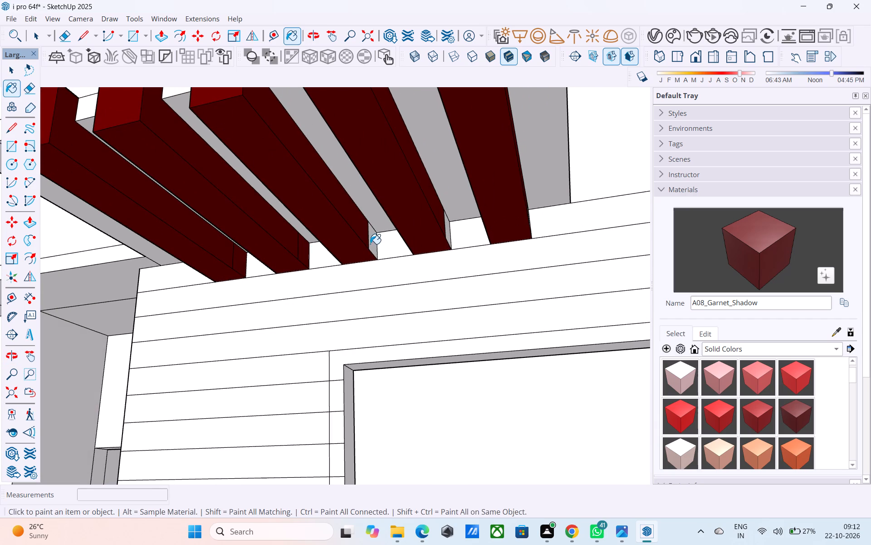
{"action": "left_click", "coordinate": [370, 244]}
{"action": "middle_click_drag", "start_coordinate": [382, 250], "coordinate": [296, 286]}
{"action": "left_click", "coordinate": [396, 254]}
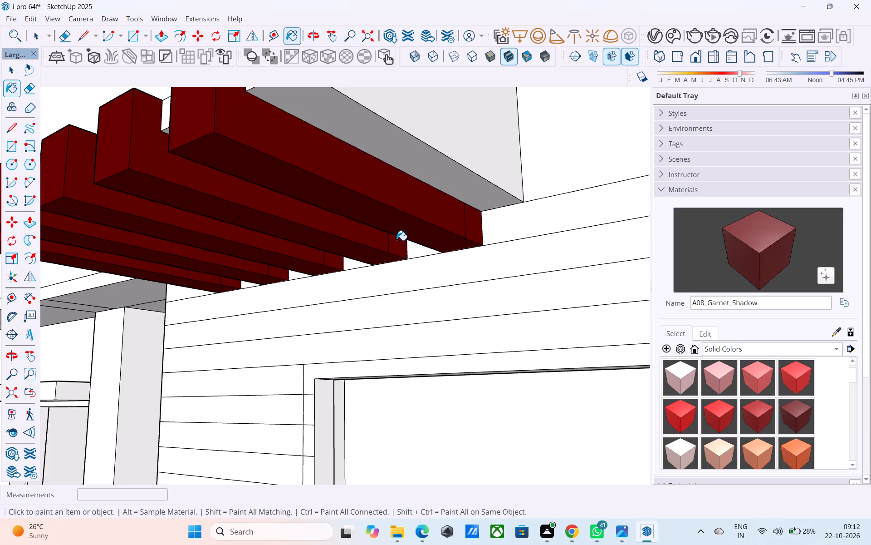
Examine the painted slats and the bordered parapet from the front, below and above.
{"action": "scroll", "coordinate": [384, 224], "scroll_direction": "down", "scroll_amount": 4}
{"action": "middle_click_drag", "start_coordinate": [381, 241], "coordinate": [396, 380]}
{"action": "scroll", "coordinate": [373, 316], "scroll_direction": "down", "scroll_amount": 4}
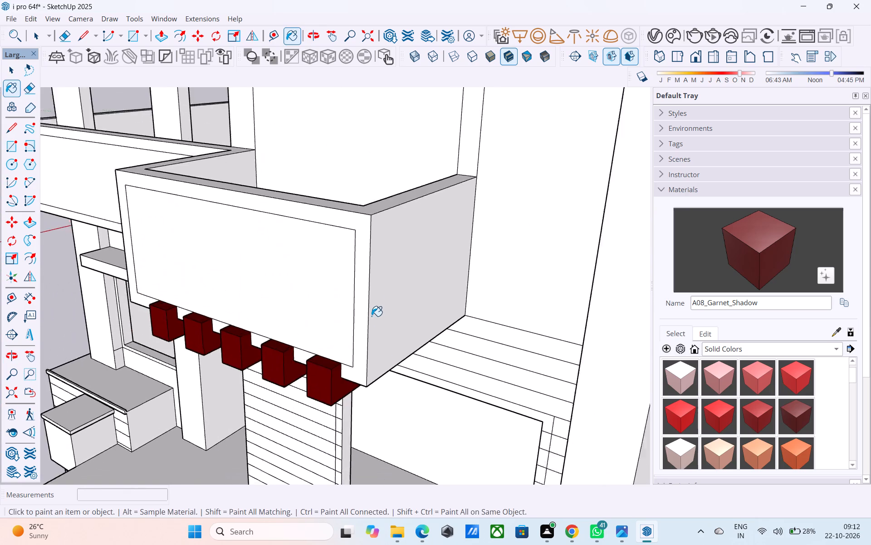
{"action": "scroll", "coordinate": [372, 316], "scroll_direction": "down", "scroll_amount": 1}
{"action": "middle_click_drag", "start_coordinate": [370, 316], "coordinate": [402, 280]}
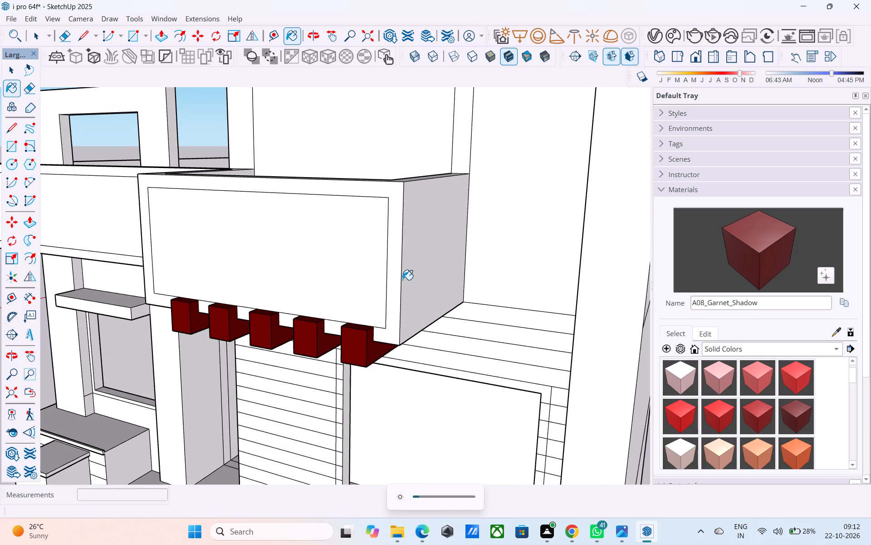
{"action": "scroll", "coordinate": [400, 282], "scroll_direction": "down", "scroll_amount": 5}
{"action": "middle_click_drag", "start_coordinate": [339, 319], "coordinate": [374, 273]}
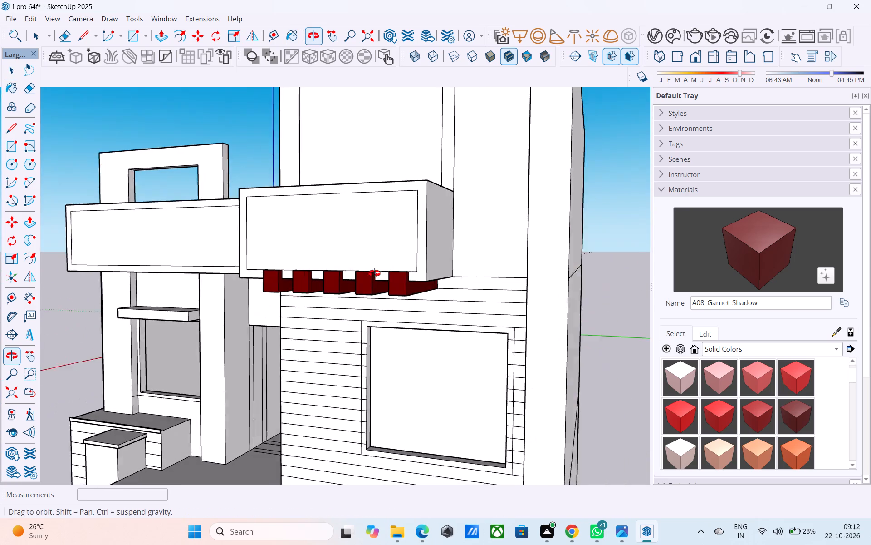
{"action": "middle_click_drag", "start_coordinate": [374, 273], "coordinate": [382, 265]}
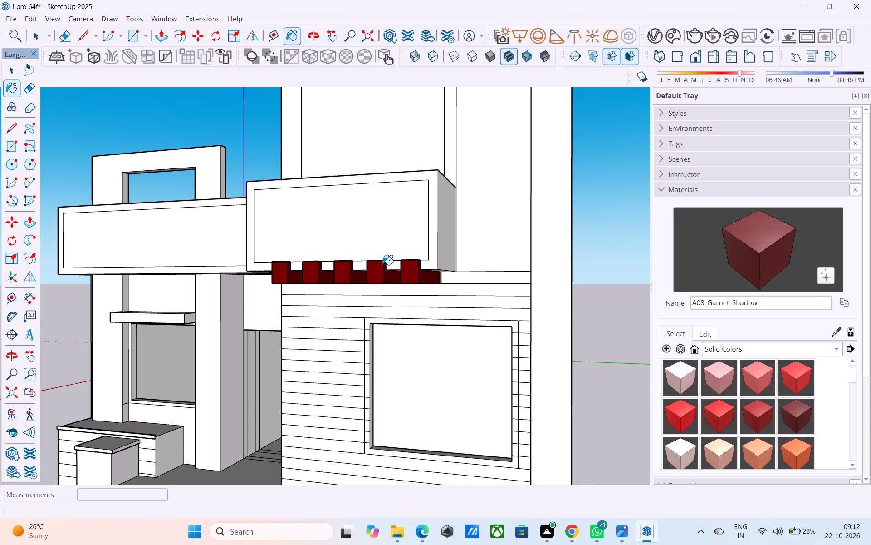
{"action": "key", "text": "e"}
{"action": "middle_click_drag", "start_coordinate": [383, 265], "coordinate": [514, 142]}
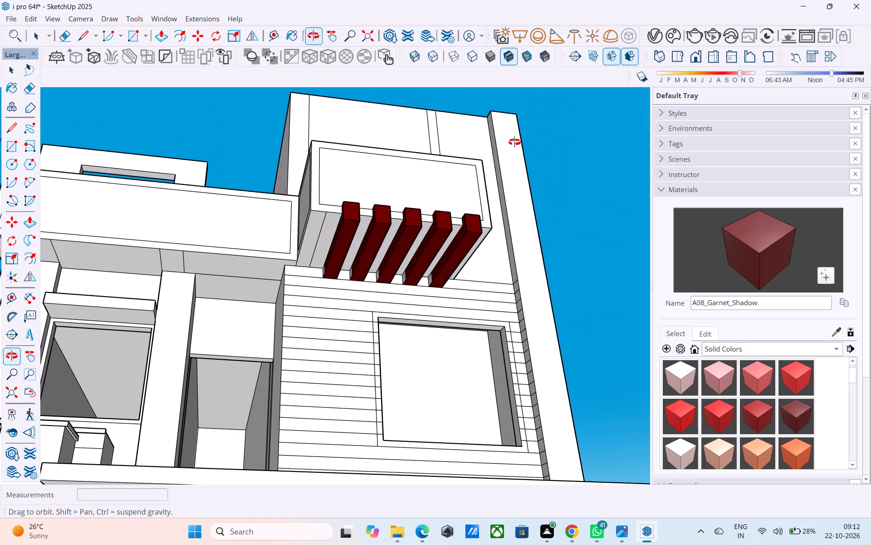
{"action": "middle_click_drag", "start_coordinate": [514, 142], "coordinate": [540, 424]}
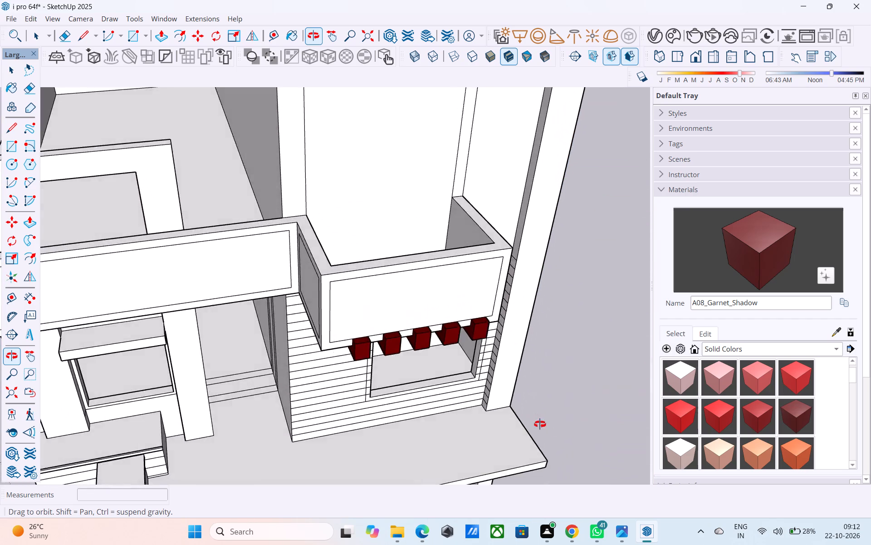
Recess the bordered panels by 3" with Push/Pull on the parapet face above the slats, its side return and the long parapet.
{"action": "middle_click_drag", "start_coordinate": [540, 424], "coordinate": [567, 451]}
{"action": "scroll", "coordinate": [387, 279], "scroll_direction": "up", "scroll_amount": 5}
{"action": "key", "text": "space"}
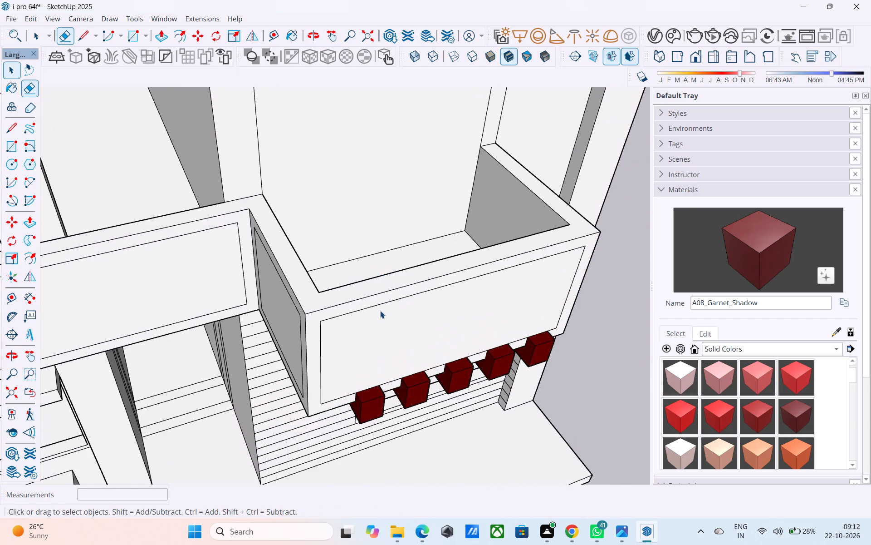
{"action": "left_click", "coordinate": [380, 311]}
{"action": "key", "text": "p"}
{"action": "left_click", "coordinate": [380, 317]}
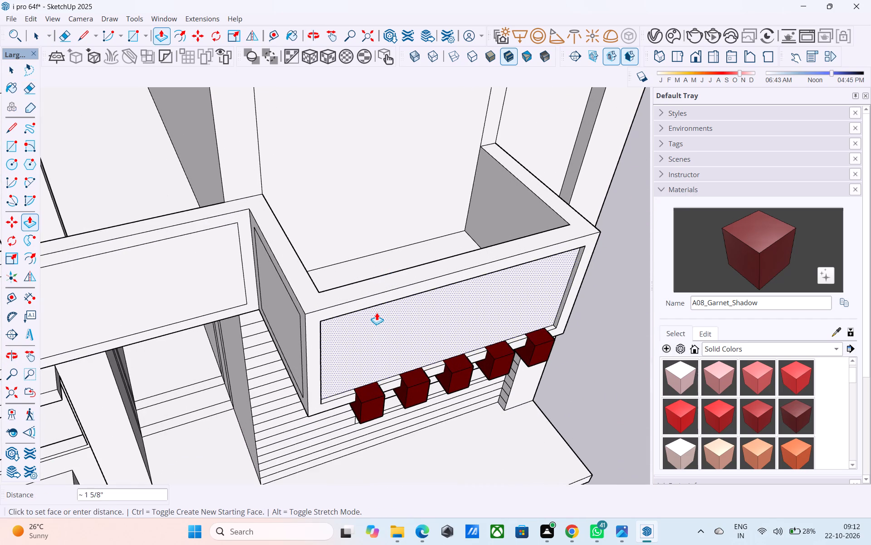
{"action": "type", "text": "3\""}
{"action": "key", "text": "Return"}
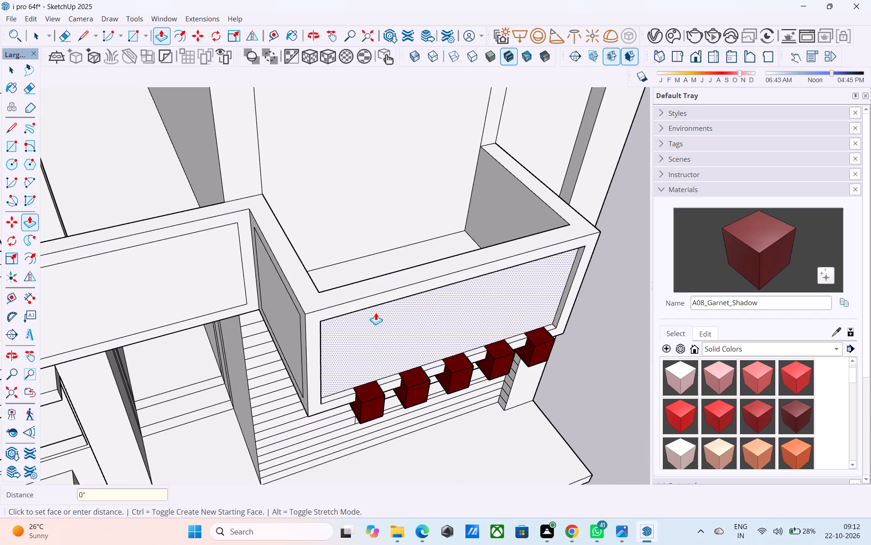
{"action": "middle_click_drag", "start_coordinate": [274, 297], "coordinate": [397, 283]}
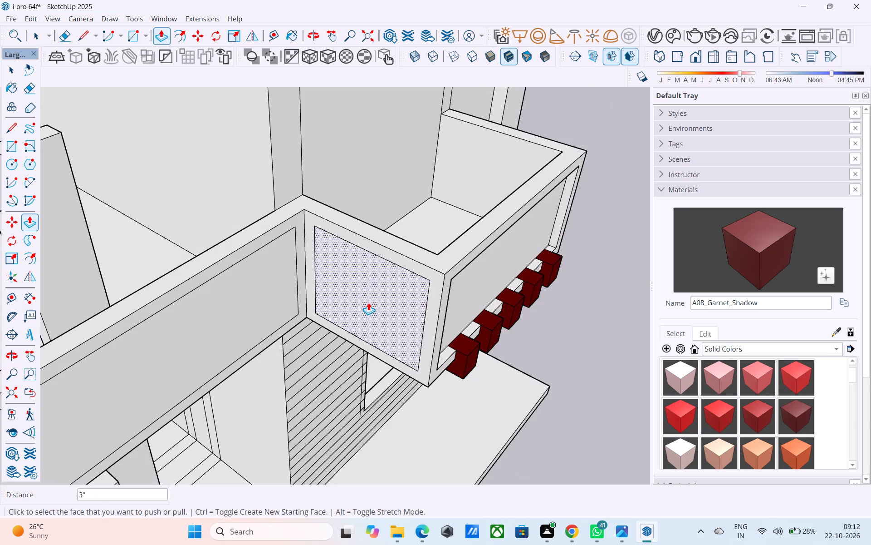
{"action": "double_click", "coordinate": [368, 302]}
{"action": "double_click", "coordinate": [208, 344]}
Save the model.
{"action": "scroll", "coordinate": [475, 334], "scroll_direction": "down", "scroll_amount": 10}
{"action": "middle_click_drag", "start_coordinate": [475, 334], "coordinate": [416, 247]}
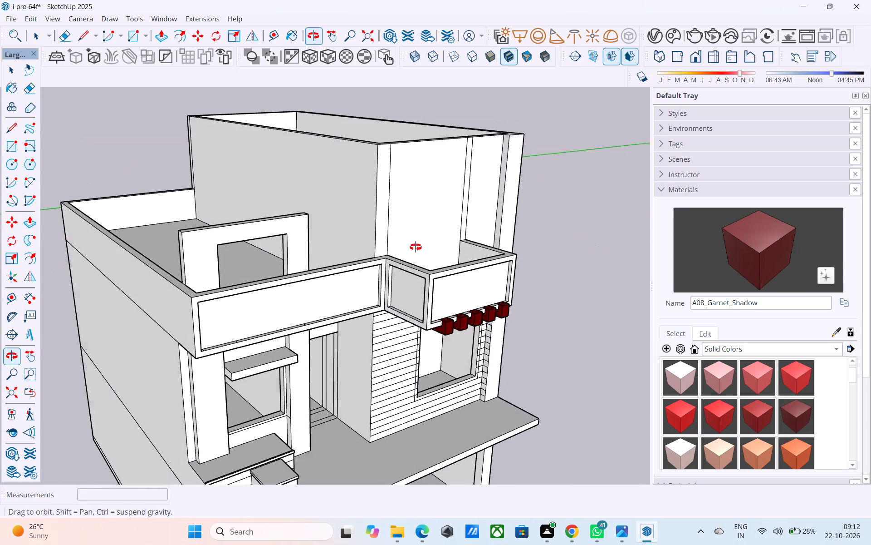
{"action": "middle_click_drag", "start_coordinate": [416, 247], "coordinate": [416, 248]}
{"action": "key", "text": "ctrl+s"}
{"action": "key", "text": "space"}
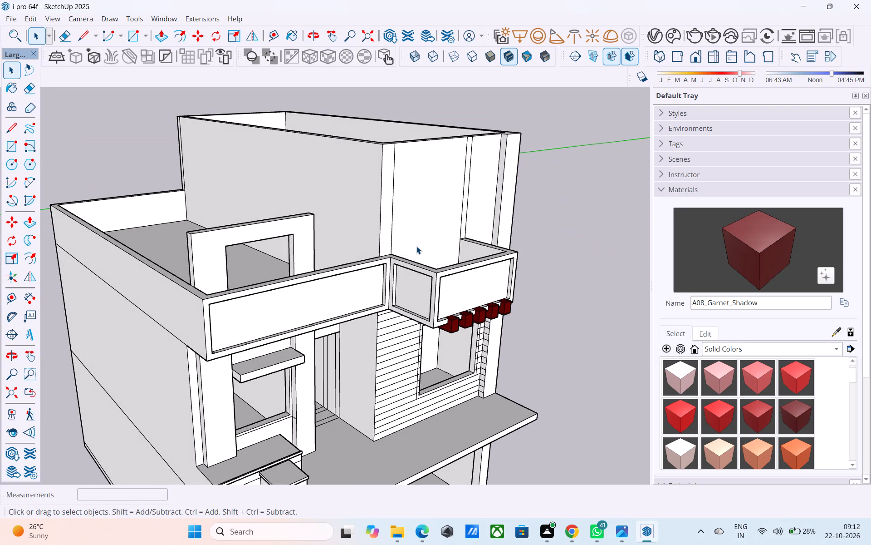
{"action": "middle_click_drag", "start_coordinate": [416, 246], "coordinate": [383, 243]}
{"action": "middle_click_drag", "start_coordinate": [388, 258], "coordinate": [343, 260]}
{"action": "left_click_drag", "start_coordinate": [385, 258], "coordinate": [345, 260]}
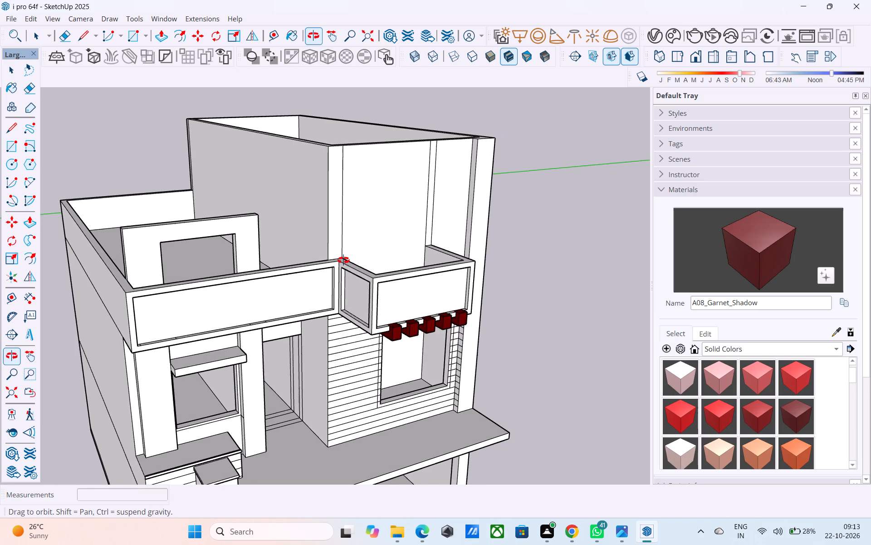
Draw a 6' line across the upper wall at the balcony parapet's top level, and delete the face that fills the balcony opening.
{"action": "middle_click_drag", "start_coordinate": [343, 260], "coordinate": [343, 264]}
{"action": "middle_click_drag", "start_coordinate": [401, 313], "coordinate": [321, 344]}
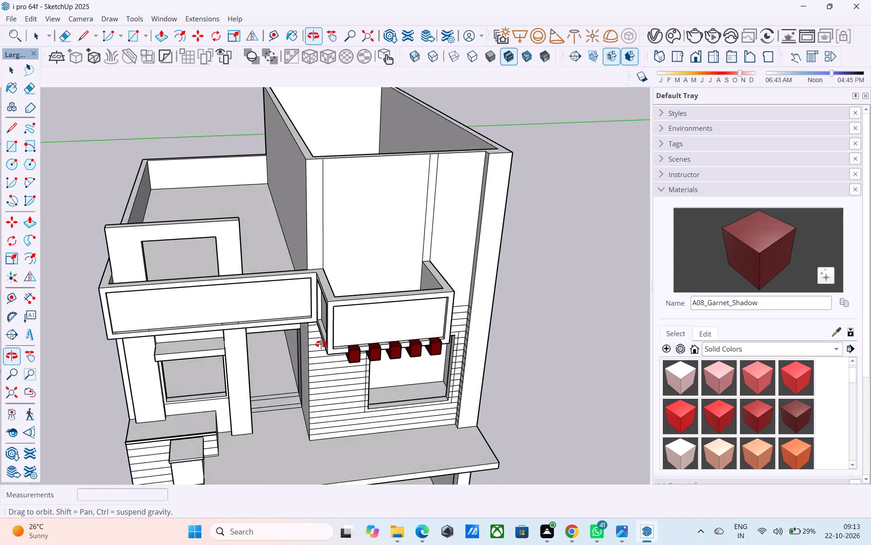
{"action": "middle_click_drag", "start_coordinate": [321, 344], "coordinate": [322, 402]}
{"action": "scroll", "coordinate": [303, 438], "scroll_direction": "down", "scroll_amount": 1}
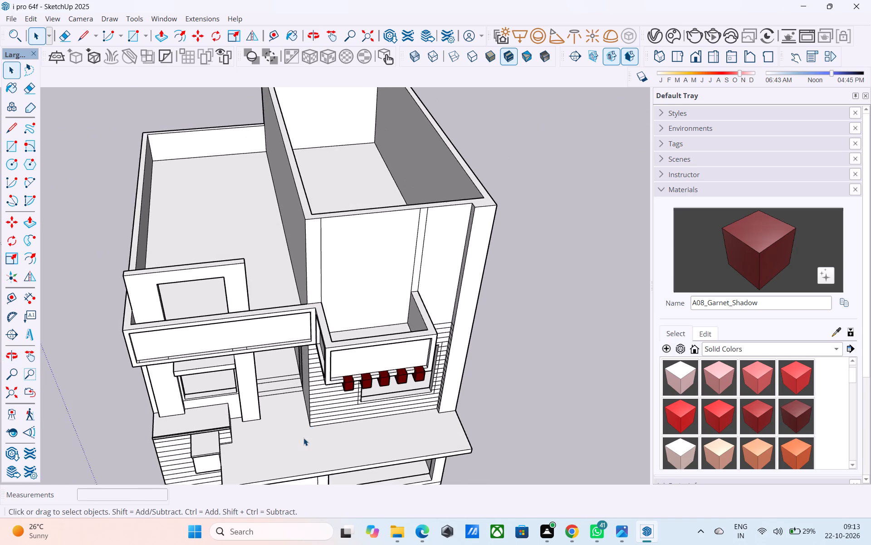
{"action": "scroll", "coordinate": [303, 438], "scroll_direction": "down", "scroll_amount": 2}
{"action": "middle_click_drag", "start_coordinate": [303, 438], "coordinate": [288, 435]}
{"action": "scroll", "coordinate": [320, 317], "scroll_direction": "up", "scroll_amount": 5}
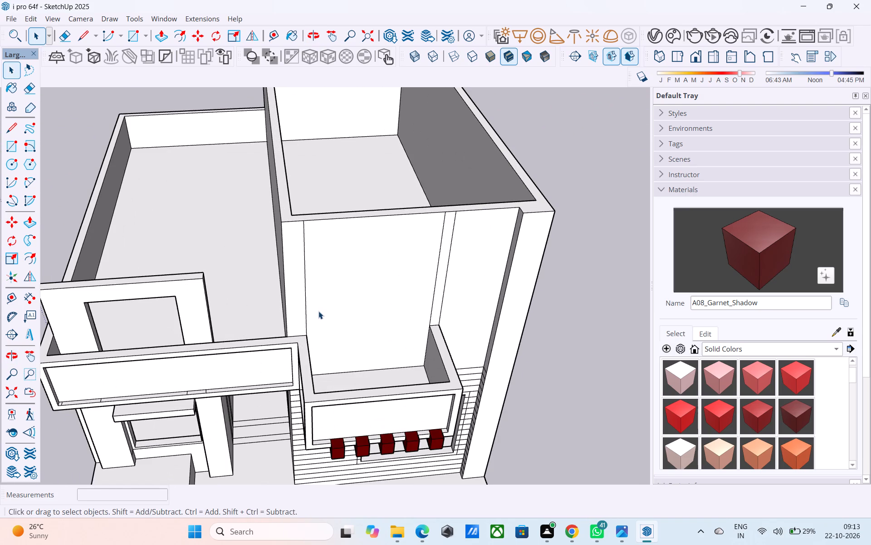
{"action": "key", "text": "l"}
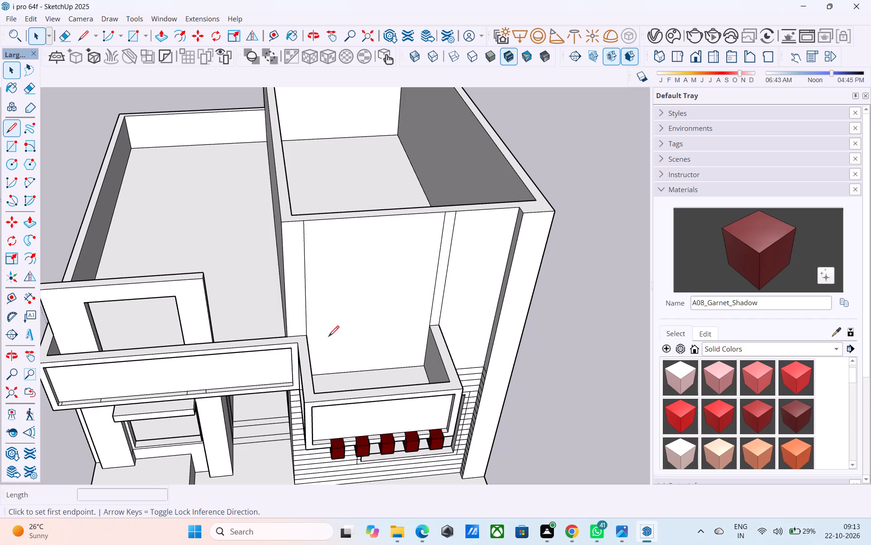
{"action": "left_click", "coordinate": [304, 331]}
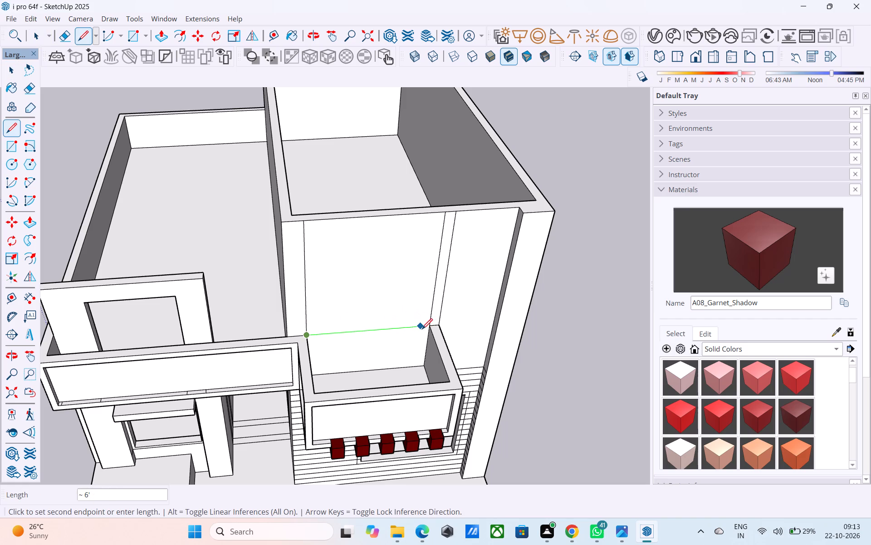
{"action": "left_click", "coordinate": [429, 332]}
{"action": "key", "text": "space"}
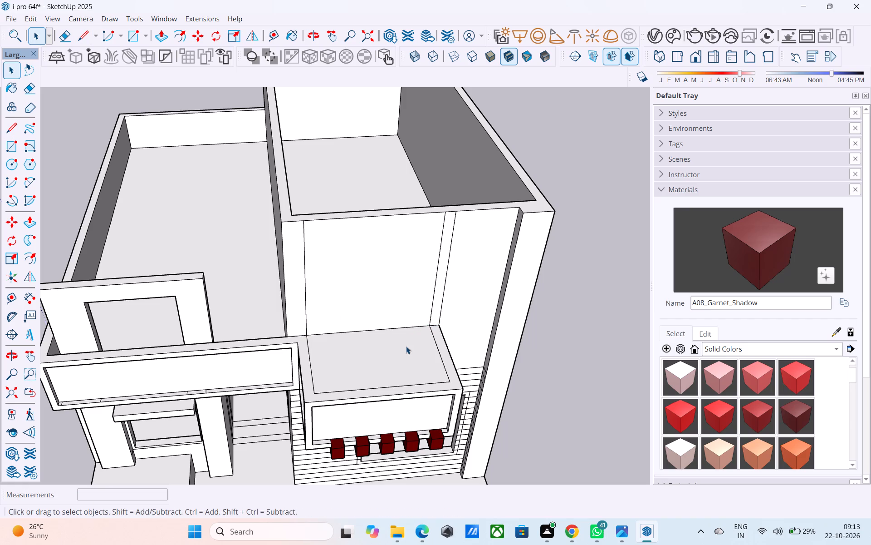
{"action": "left_click", "coordinate": [406, 346]}
{"action": "key", "text": "Delete"}
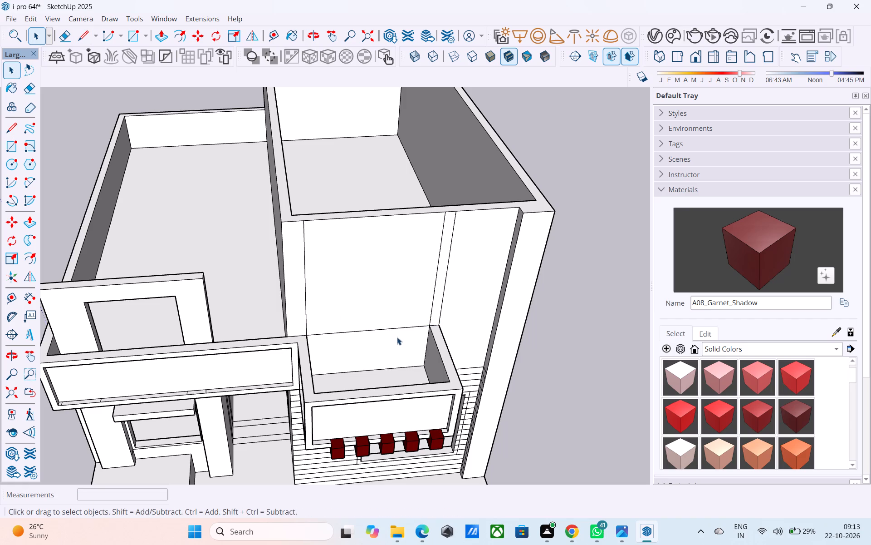
Offset the upper wall face above the balcony inward by 6".
{"action": "left_click", "coordinate": [371, 288]}
{"action": "key", "text": "f"}
{"action": "left_click", "coordinate": [371, 288]}
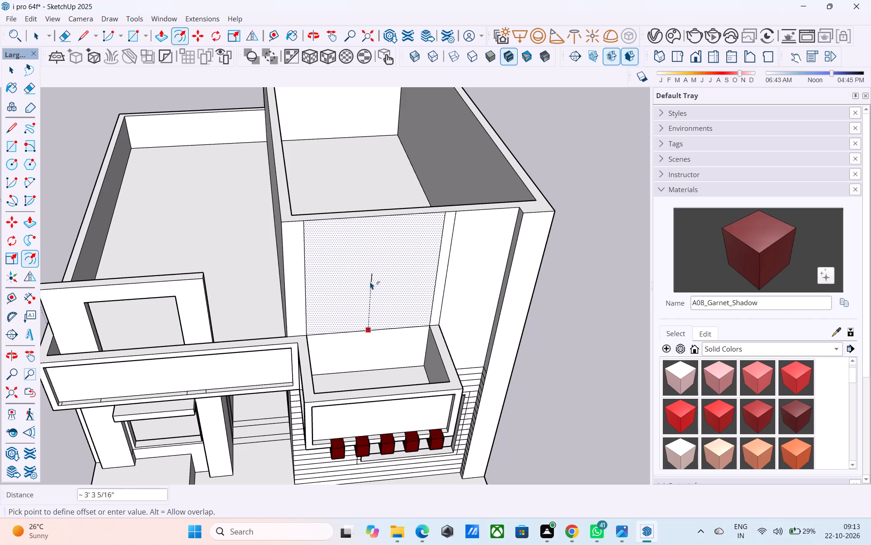
{"action": "key", "text": "6"}
{"action": "key", "text": "shift+quotedbl"}
{"action": "key", "text": "Return"}
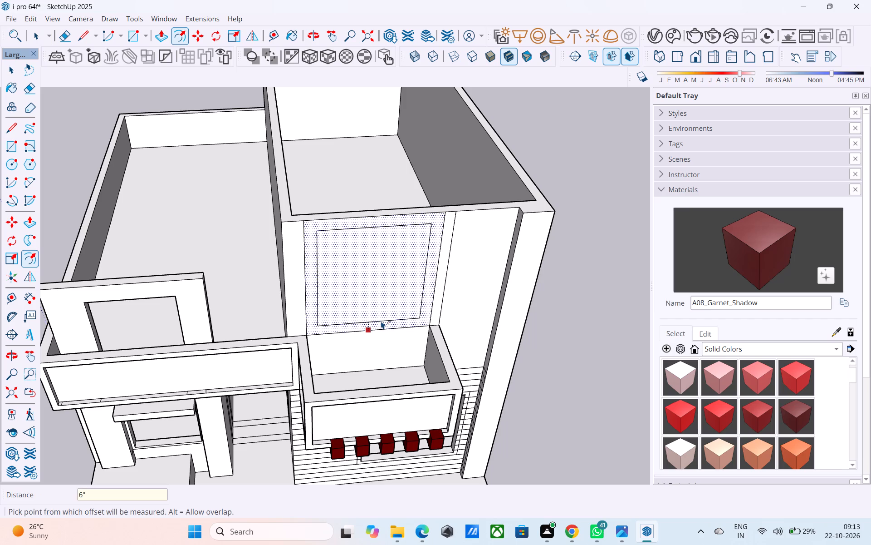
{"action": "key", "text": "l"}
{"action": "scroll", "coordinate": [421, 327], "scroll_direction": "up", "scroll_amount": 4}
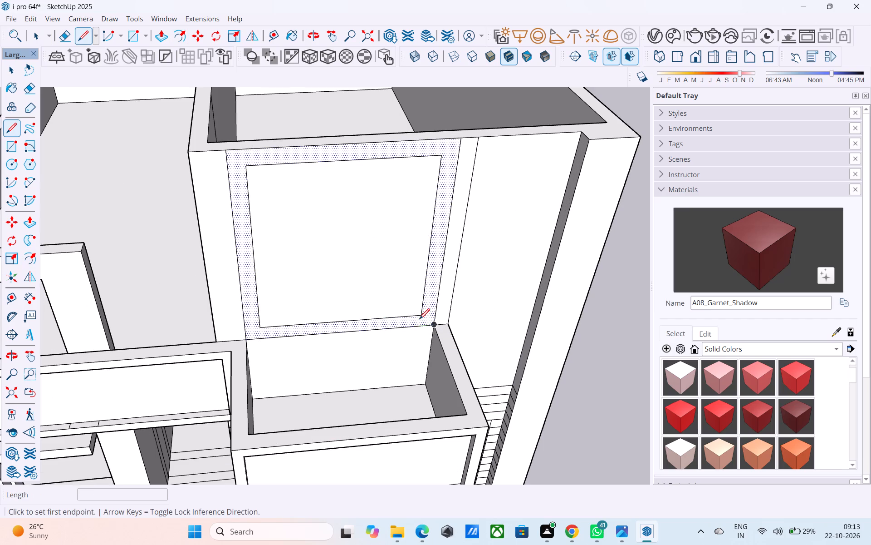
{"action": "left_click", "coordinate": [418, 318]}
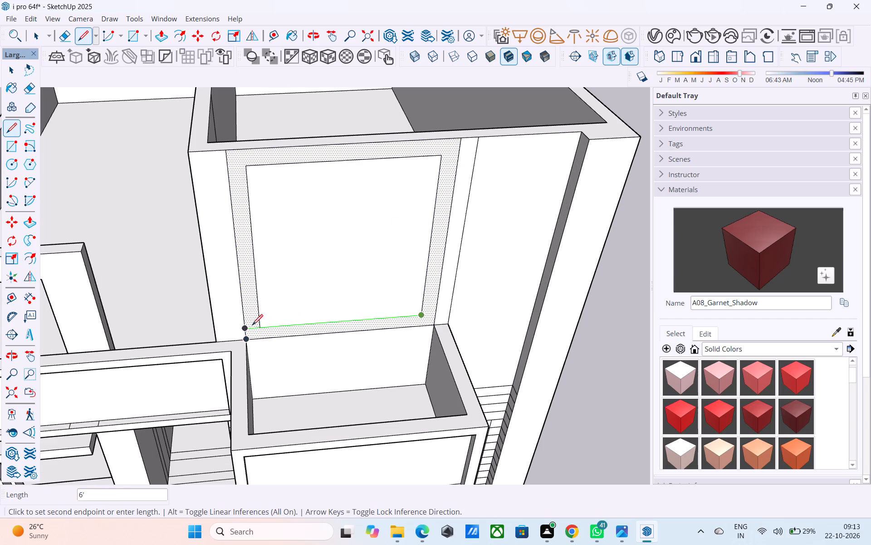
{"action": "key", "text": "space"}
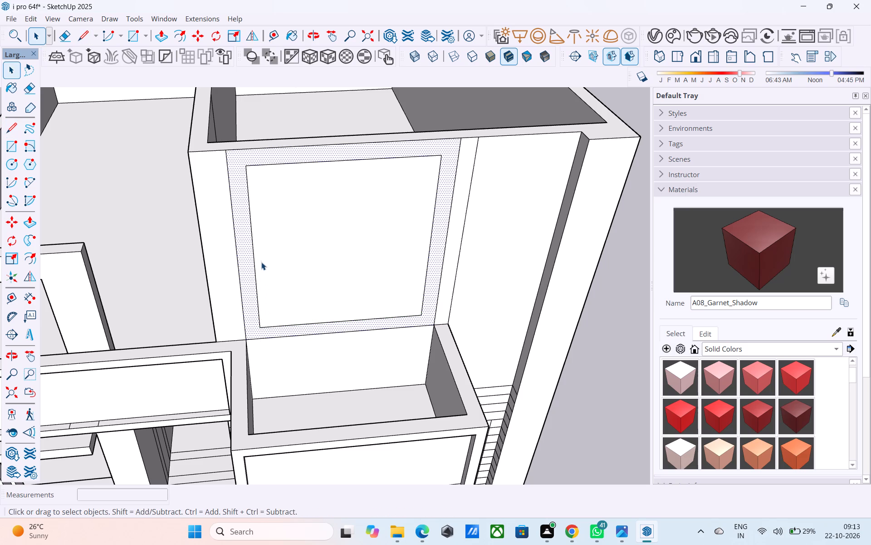
Push the inner offset rectangle 6" through the upper wall to cut an opening above the balcony.
{"action": "scroll", "coordinate": [263, 262], "scroll_direction": "down", "scroll_amount": 4}
{"action": "middle_click_drag", "start_coordinate": [263, 262], "coordinate": [290, 166]}
{"action": "middle_click_drag", "start_coordinate": [301, 197], "coordinate": [411, 307]}
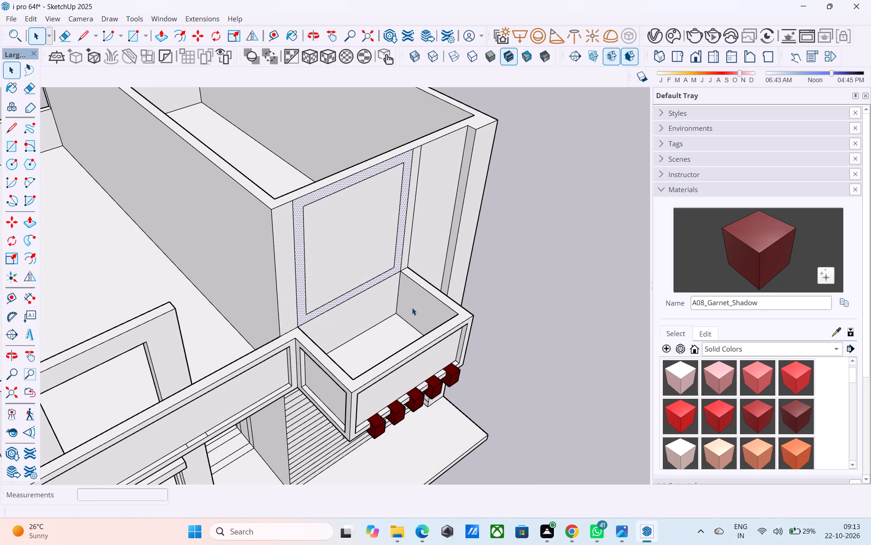
{"action": "middle_click_drag", "start_coordinate": [413, 308], "coordinate": [372, 307]}
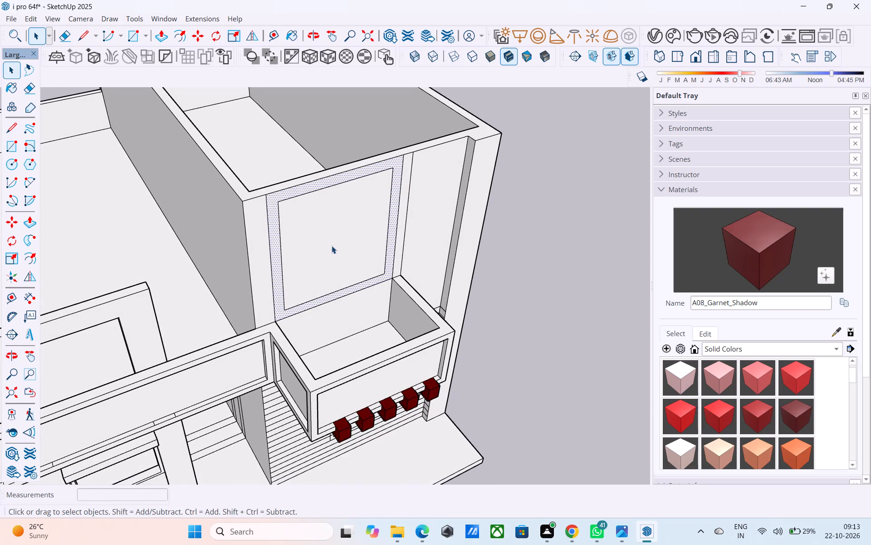
{"action": "left_click", "coordinate": [332, 246]}
{"action": "key", "text": "p"}
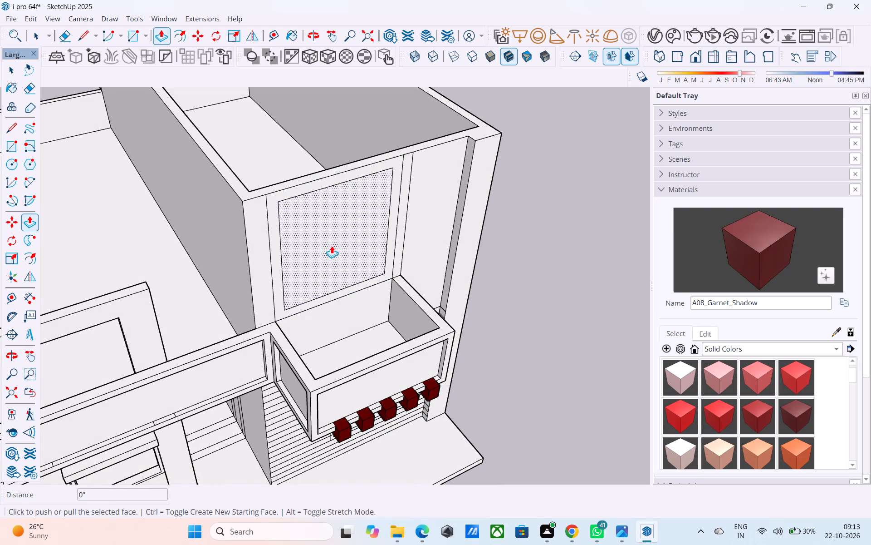
{"action": "left_click", "coordinate": [332, 246]}
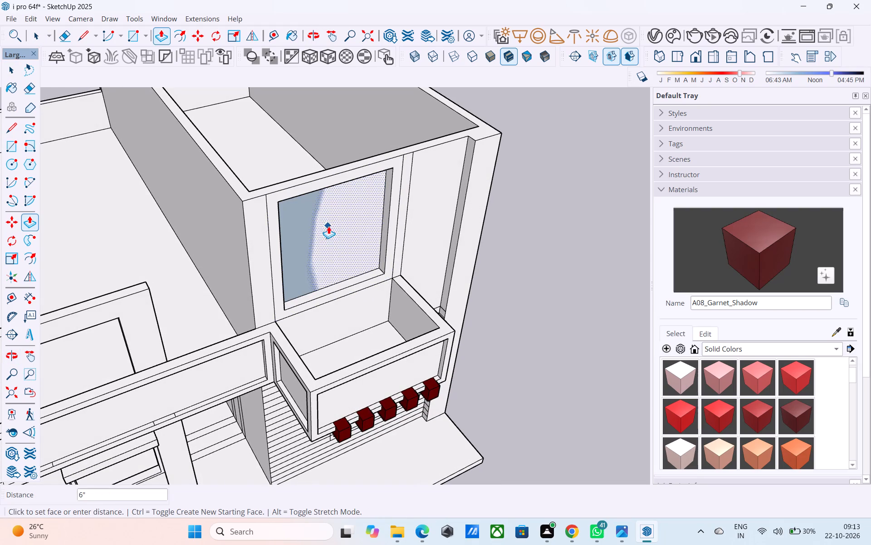
{"action": "left_click", "coordinate": [328, 226]}
{"action": "key", "text": "space"}
Save the model.
{"action": "scroll", "coordinate": [334, 238], "scroll_direction": "down", "scroll_amount": 5}
{"action": "middle_click_drag", "start_coordinate": [332, 325], "coordinate": [306, 173]}
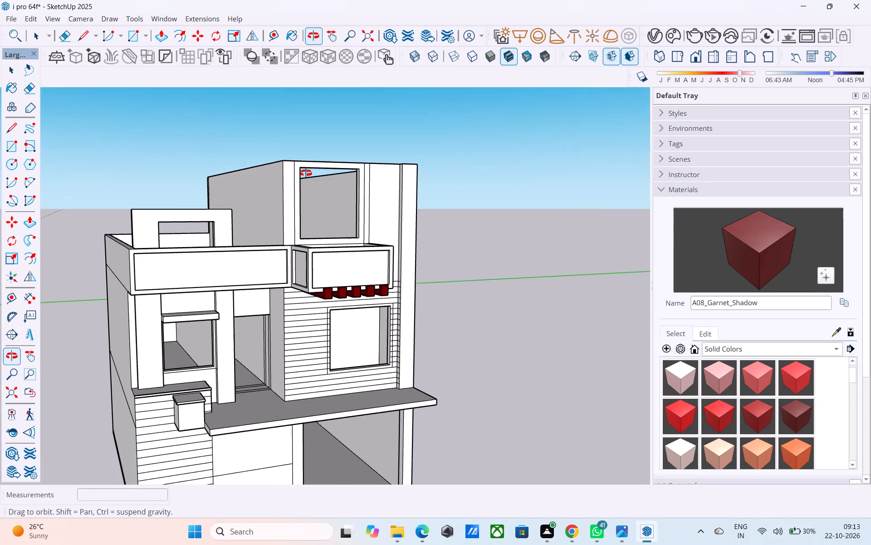
{"action": "middle_click_drag", "start_coordinate": [306, 173], "coordinate": [308, 211]}
{"action": "scroll", "coordinate": [422, 256], "scroll_direction": "down", "scroll_amount": 5}
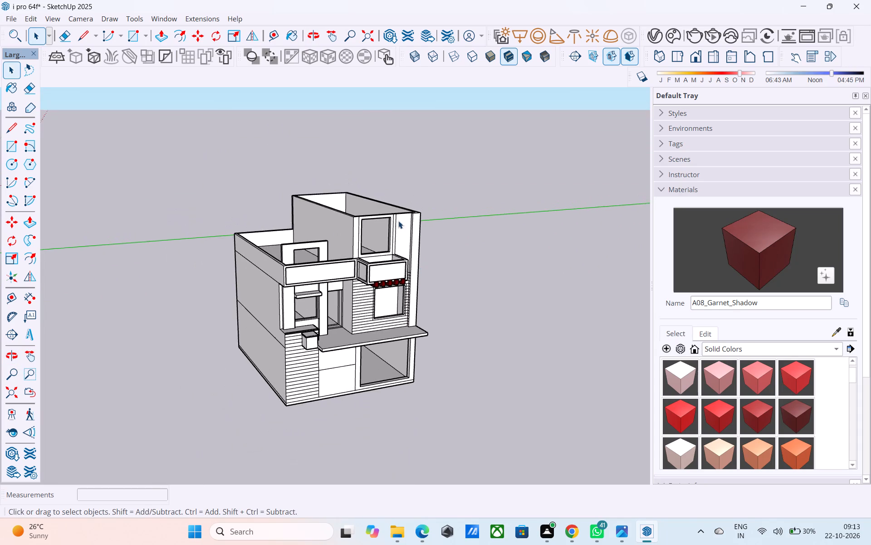
{"action": "middle_click_drag", "start_coordinate": [398, 221], "coordinate": [388, 196]}
{"action": "scroll", "coordinate": [388, 196], "scroll_direction": "up", "scroll_amount": 4}
{"action": "key", "text": "ctrl+s"}
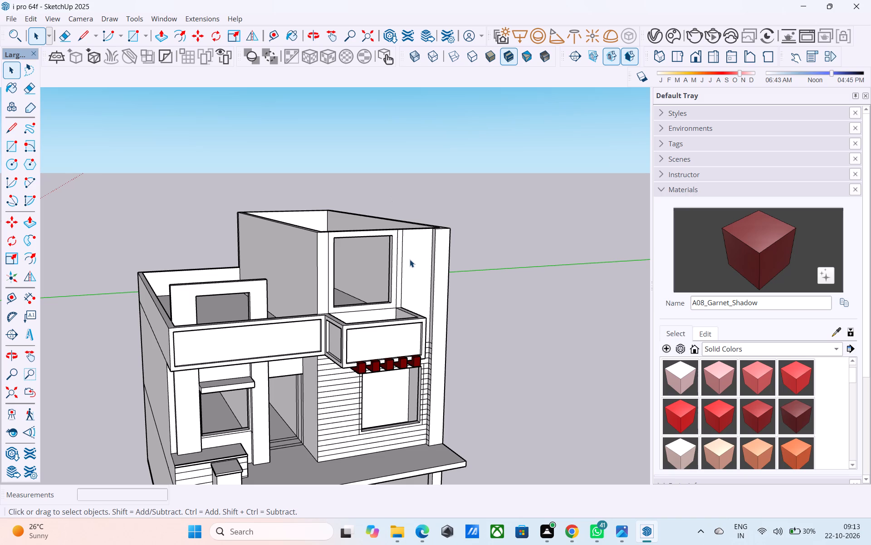
Examine the facade from the front, both sides and below for remaining details and reversed faces.
{"action": "scroll", "coordinate": [408, 282], "scroll_direction": "down", "scroll_amount": 4}
{"action": "middle_click_drag", "start_coordinate": [387, 404], "coordinate": [314, 366]}
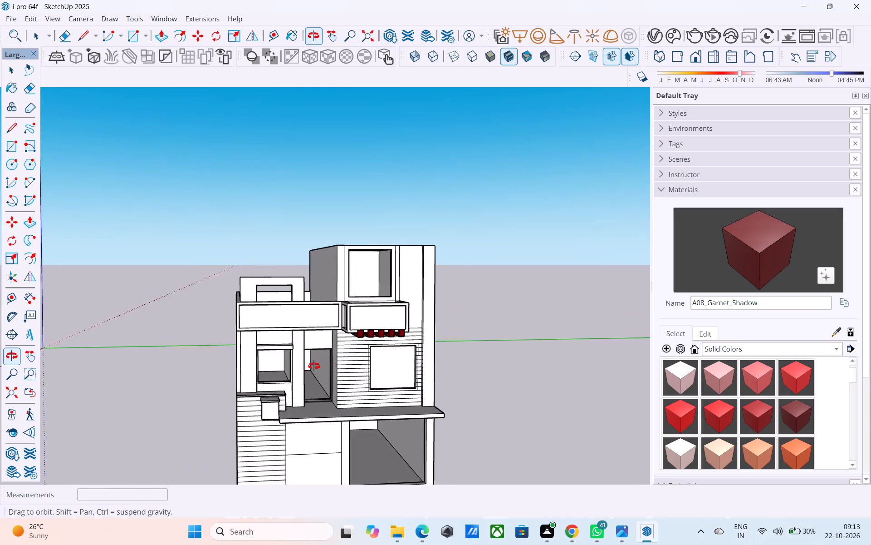
{"action": "middle_click_drag", "start_coordinate": [314, 366], "coordinate": [294, 361]}
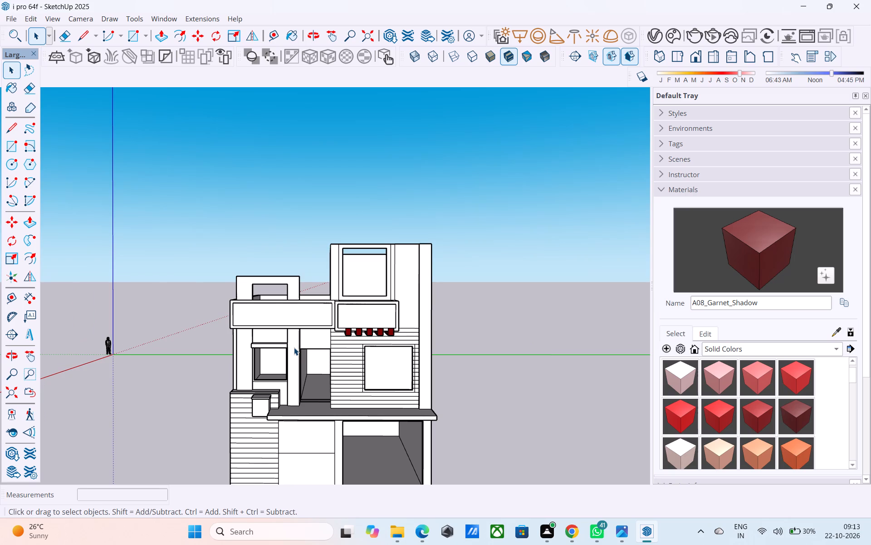
{"action": "middle_click_drag", "start_coordinate": [303, 385], "coordinate": [295, 337]}
{"action": "scroll", "coordinate": [295, 337], "scroll_direction": "up", "scroll_amount": 1}
{"action": "middle_click_drag", "start_coordinate": [295, 337], "coordinate": [303, 337]}
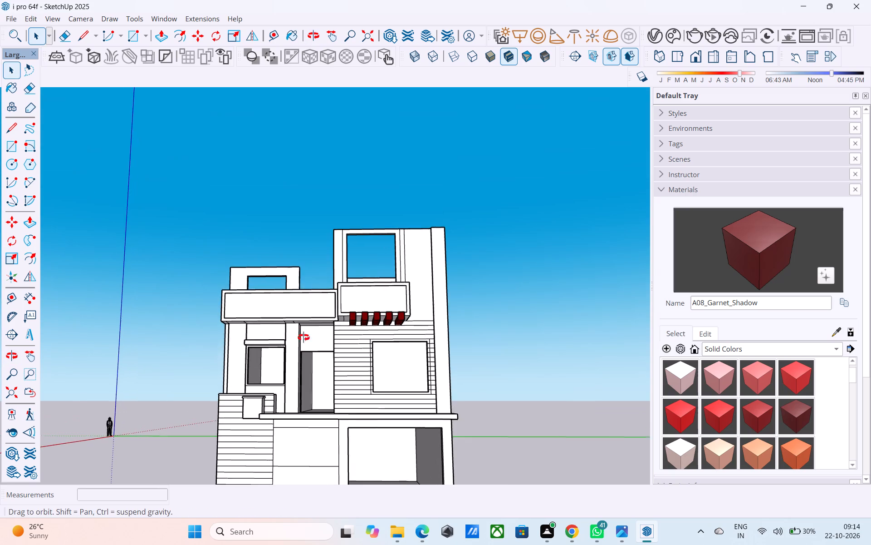
{"action": "middle_click_drag", "start_coordinate": [303, 337], "coordinate": [362, 330]}
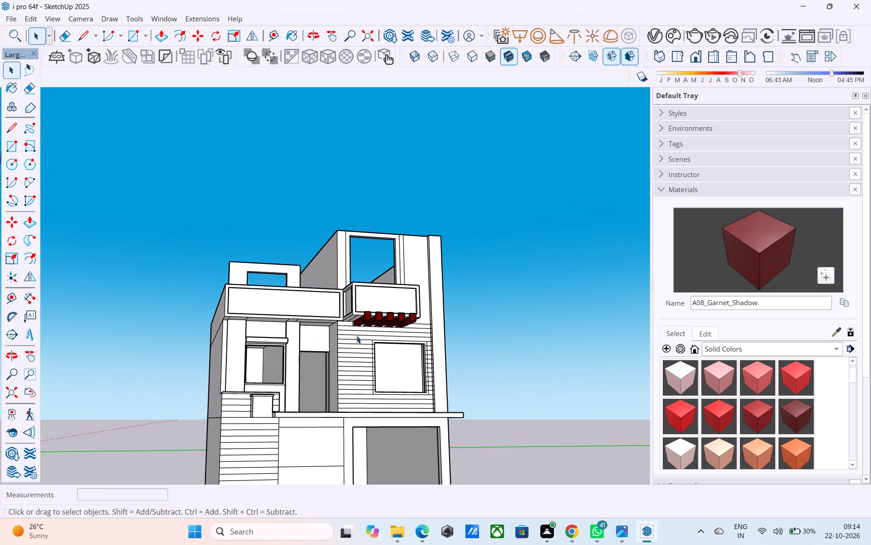
{"action": "middle_click_drag", "start_coordinate": [357, 336], "coordinate": [219, 369]}
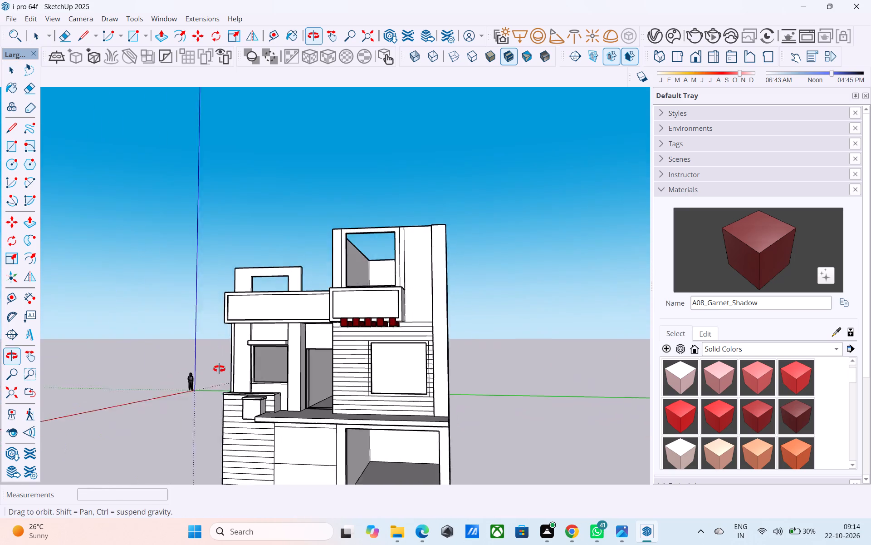
{"action": "middle_click_drag", "start_coordinate": [219, 369], "coordinate": [207, 378]}
Reverse the back-facing underside face at the head of the window opening in the grooved wall.
{"action": "scroll", "coordinate": [381, 396], "scroll_direction": "up", "scroll_amount": 10}
{"action": "middle_click_drag", "start_coordinate": [391, 379], "coordinate": [500, 339]}
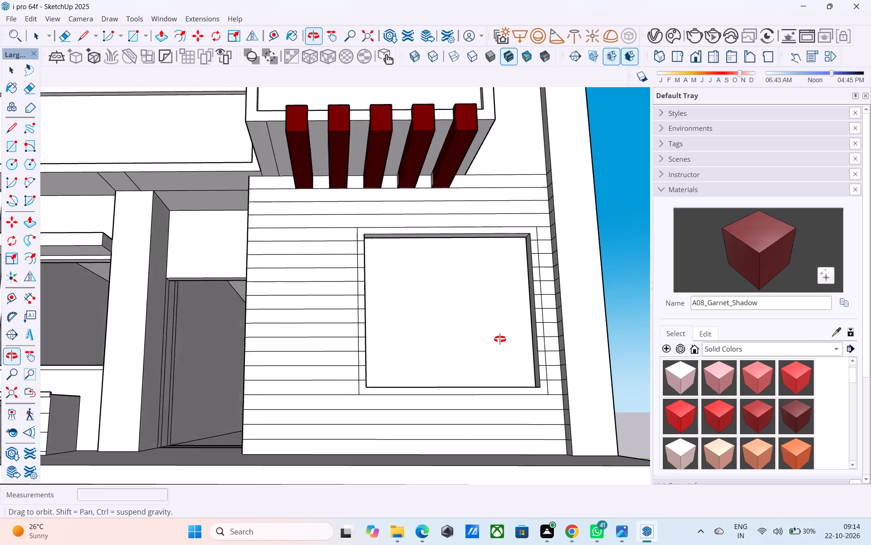
{"action": "middle_click_drag", "start_coordinate": [500, 339], "coordinate": [573, 255]}
{"action": "scroll", "coordinate": [502, 272], "scroll_direction": "up", "scroll_amount": 3}
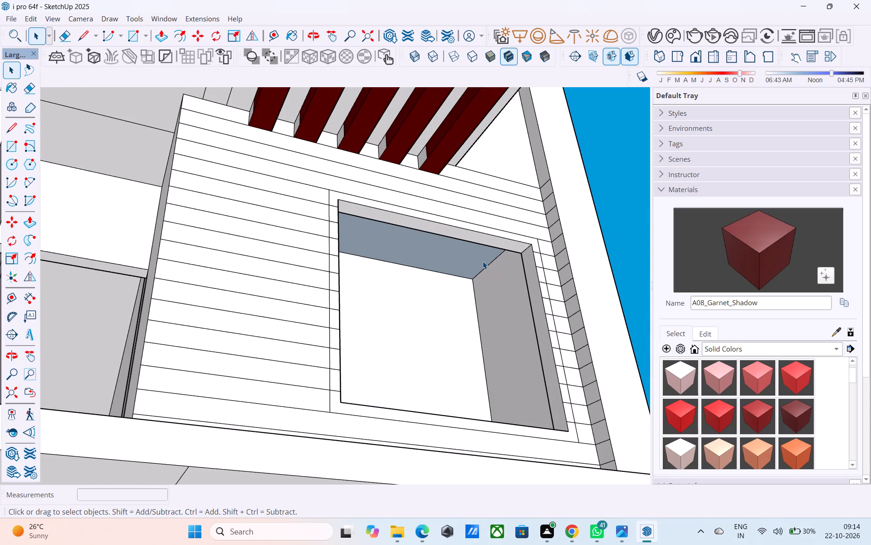
{"action": "left_click", "coordinate": [483, 260]}
{"action": "right_click", "coordinate": [483, 260]}
{"action": "left_click", "coordinate": [523, 407]}
{"action": "scroll", "coordinate": [499, 213], "scroll_direction": "down", "scroll_amount": 2}
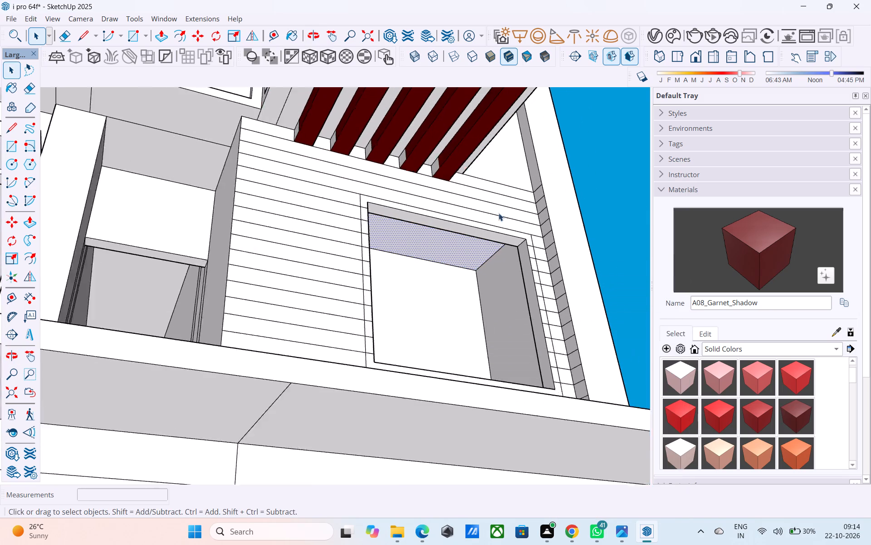
Reverse the two back-facing underside strips at the head of the window opening beneath the projecting sunshade.
{"action": "scroll", "coordinate": [499, 213], "scroll_direction": "down", "scroll_amount": 3}
{"action": "middle_click_drag", "start_coordinate": [499, 213], "coordinate": [378, 192]}
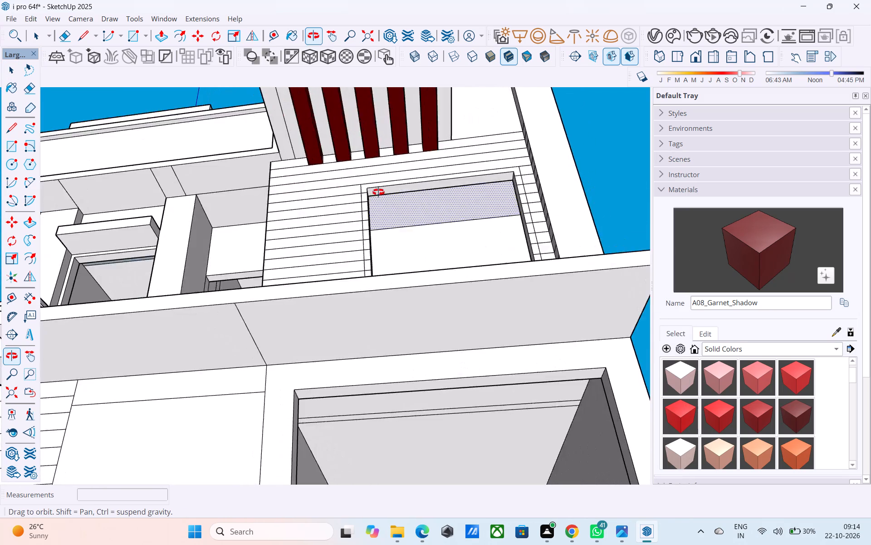
{"action": "middle_click_drag", "start_coordinate": [378, 192], "coordinate": [379, 149]}
{"action": "middle_click_drag", "start_coordinate": [238, 188], "coordinate": [229, 220]}
{"action": "scroll", "coordinate": [113, 248], "scroll_direction": "up", "scroll_amount": 11}
{"action": "middle_click_drag", "start_coordinate": [106, 265], "coordinate": [105, 257]}
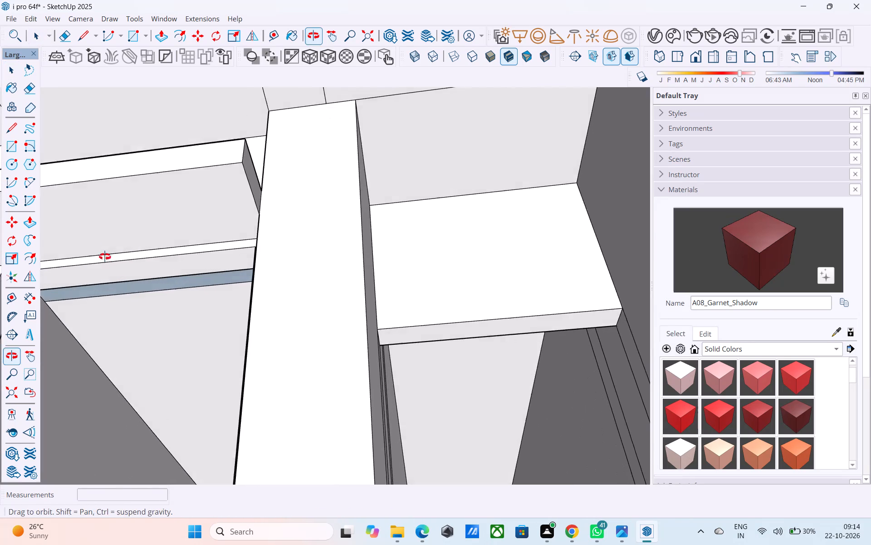
{"action": "middle_click_drag", "start_coordinate": [105, 257], "coordinate": [107, 251]}
{"action": "scroll", "coordinate": [99, 290], "scroll_direction": "up", "scroll_amount": 5}
{"action": "middle_click_drag", "start_coordinate": [99, 292], "coordinate": [317, 219]}
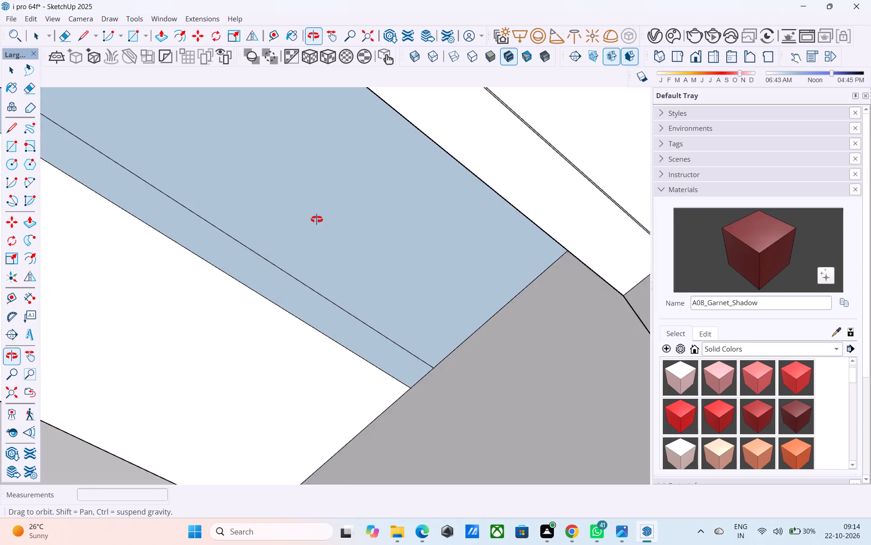
{"action": "middle_click_drag", "start_coordinate": [317, 219], "coordinate": [270, 270]}
{"action": "left_click", "coordinate": [270, 270]}
{"action": "right_click", "coordinate": [270, 270]}
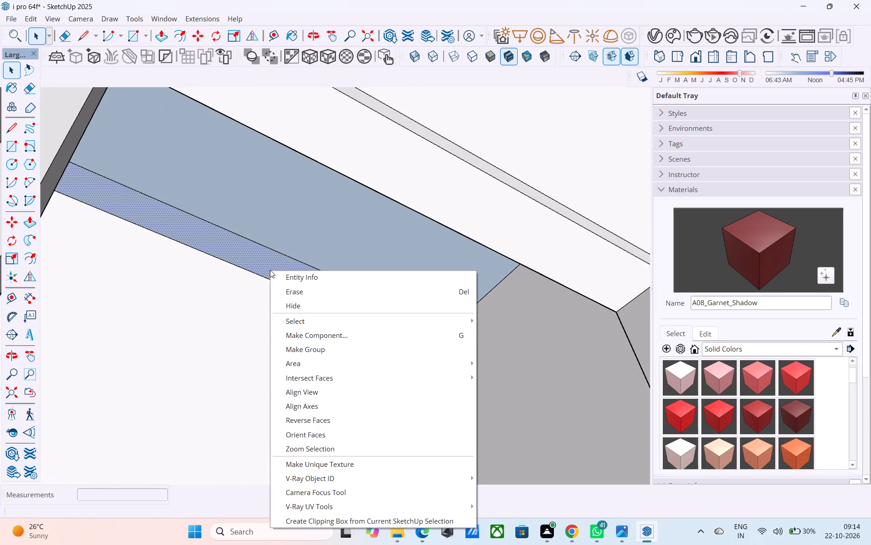
{"action": "left_click", "coordinate": [315, 425]}
{"action": "left_click", "coordinate": [279, 228]}
{"action": "right_click", "coordinate": [278, 228]}
{"action": "left_click", "coordinate": [315, 381]}
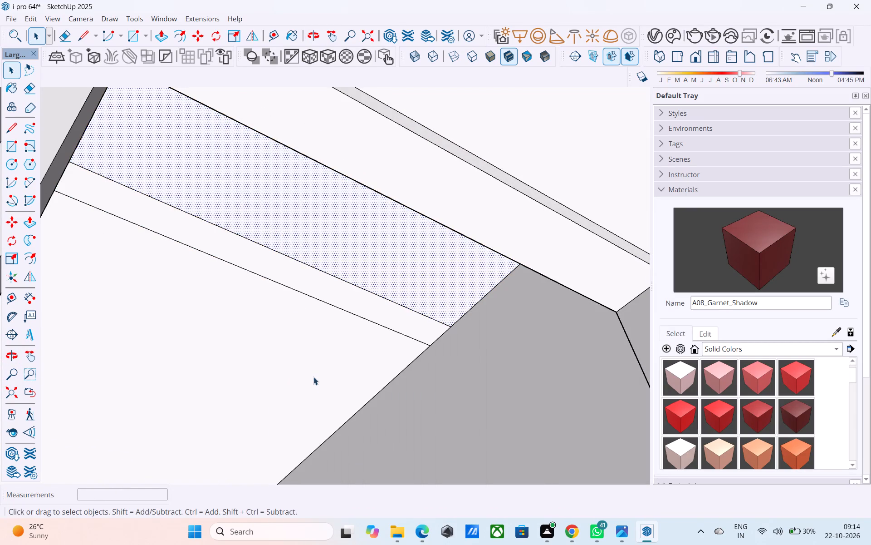
Erase the dividing edges across the reversed underside faces of the window opening beneath the sunshade.
{"action": "scroll", "coordinate": [269, 227], "scroll_direction": "up", "scroll_amount": 1}
{"action": "key", "text": "e"}
{"action": "left_click_drag", "start_coordinate": [269, 227], "coordinate": [261, 246]}
{"action": "left_click_drag", "start_coordinate": [251, 252], "coordinate": [249, 255]}
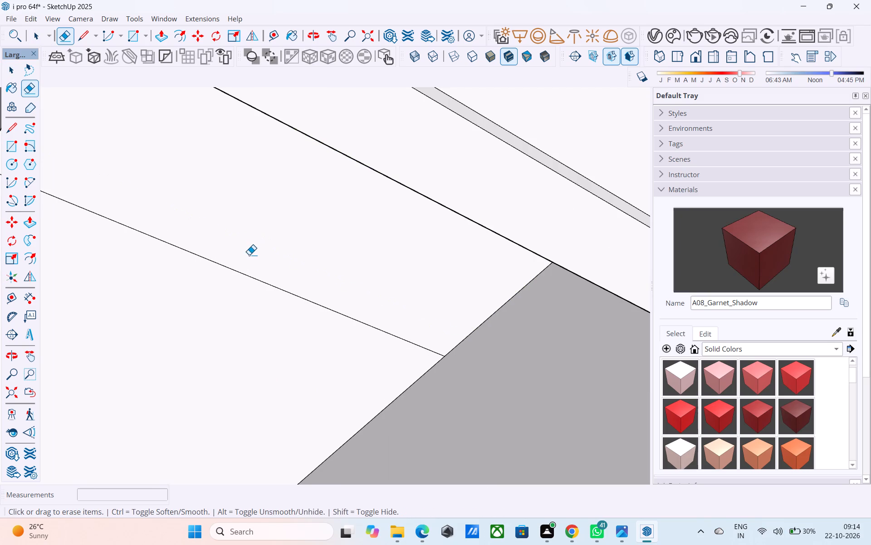
{"action": "left_click_drag", "start_coordinate": [249, 255], "coordinate": [236, 279]}
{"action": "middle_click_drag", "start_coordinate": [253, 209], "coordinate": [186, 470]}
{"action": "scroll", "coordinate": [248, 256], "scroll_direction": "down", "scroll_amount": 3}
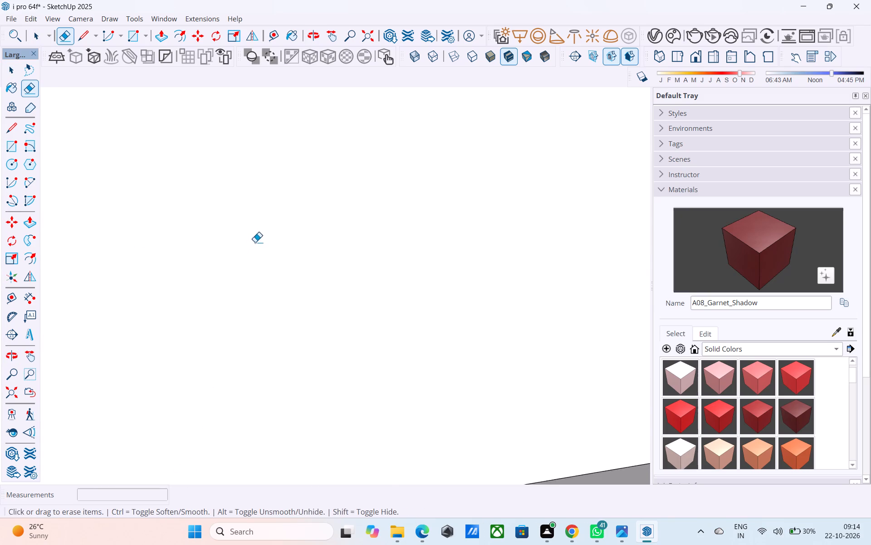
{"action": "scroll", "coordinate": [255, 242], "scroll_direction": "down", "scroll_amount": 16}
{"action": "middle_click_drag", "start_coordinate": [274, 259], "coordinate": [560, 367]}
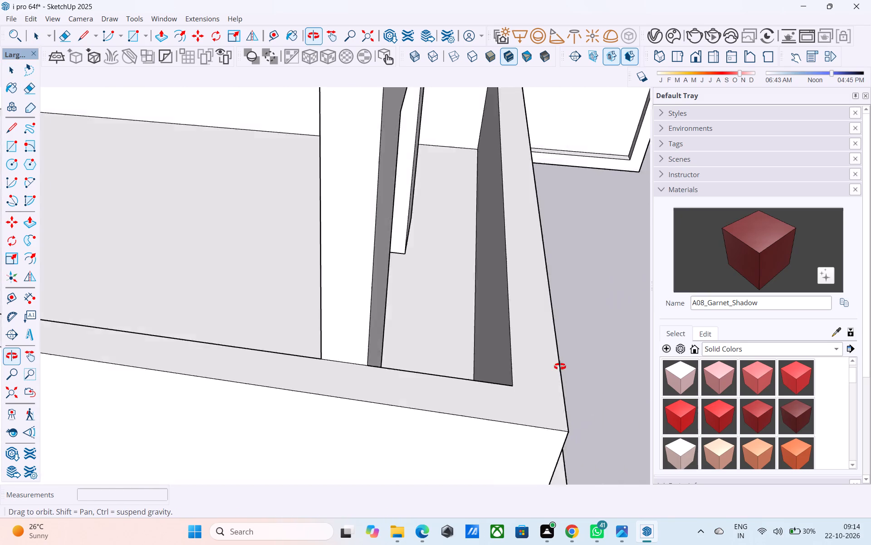
Erase the short dividing edge across the long narrow strip above the grooved wall, and save the model.
{"action": "middle_click_drag", "start_coordinate": [560, 367], "coordinate": [460, 335]}
{"action": "scroll", "coordinate": [535, 317], "scroll_direction": "up", "scroll_amount": 7}
{"action": "left_click", "coordinate": [480, 260]}
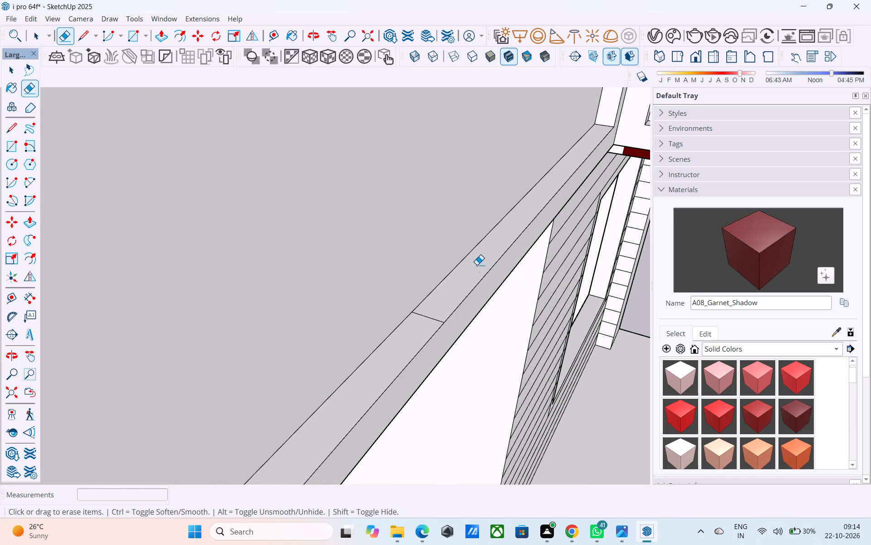
{"action": "left_click_drag", "start_coordinate": [427, 319], "coordinate": [435, 290]}
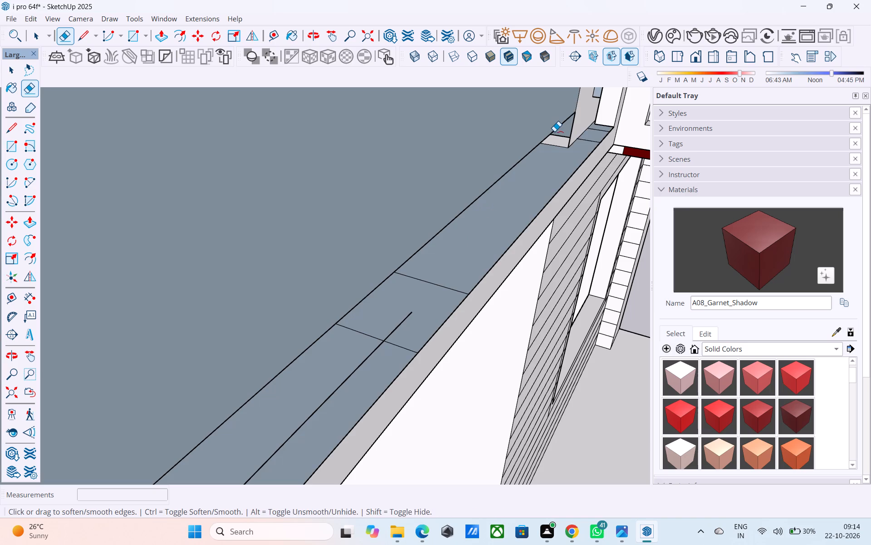
{"action": "key", "text": "ctrl+z"}
{"action": "left_click_drag", "start_coordinate": [424, 323], "coordinate": [431, 313]}
{"action": "scroll", "coordinate": [488, 156], "scroll_direction": "down", "scroll_amount": 8}
{"action": "scroll", "coordinate": [323, 371], "scroll_direction": "up", "scroll_amount": 3}
{"action": "left_click", "coordinate": [294, 391]}
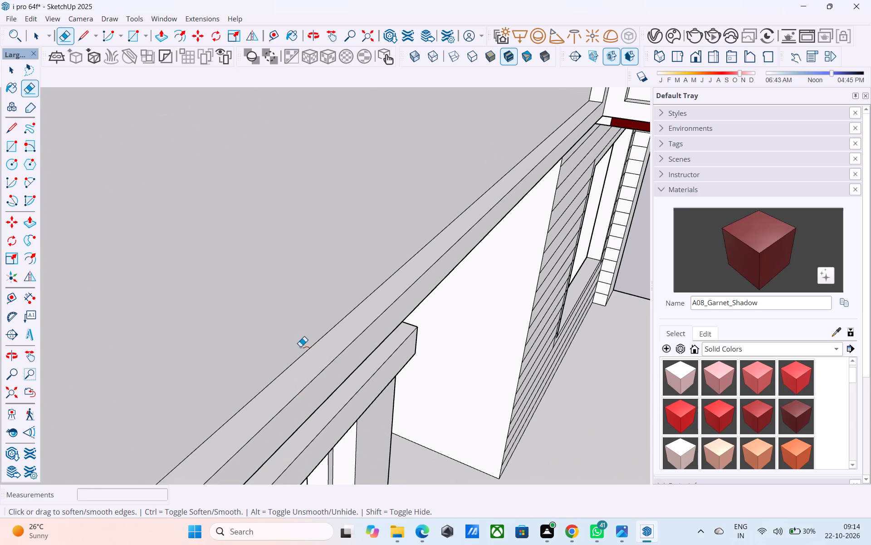
{"action": "scroll", "coordinate": [299, 279], "scroll_direction": "down", "scroll_amount": 16}
{"action": "middle_click_drag", "start_coordinate": [451, 263], "coordinate": [286, 261]}
{"action": "scroll", "coordinate": [229, 226], "scroll_direction": "down", "scroll_amount": 1}
{"action": "scroll", "coordinate": [229, 226], "scroll_direction": "up", "scroll_amount": 1}
{"action": "scroll", "coordinate": [229, 228], "scroll_direction": "down", "scroll_amount": 8}
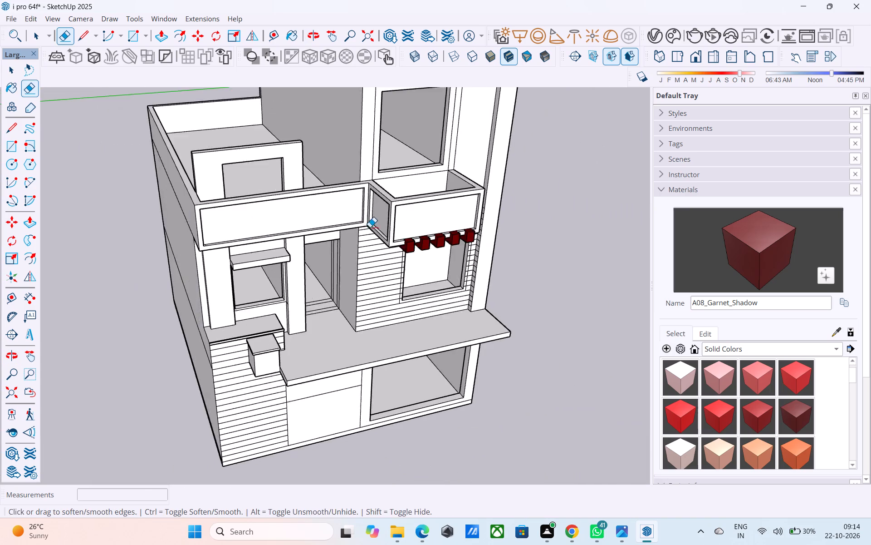
{"action": "middle_click_drag", "start_coordinate": [431, 223], "coordinate": [263, 220]}
{"action": "scroll", "coordinate": [203, 173], "scroll_direction": "down", "scroll_amount": 5}
{"action": "middle_click_drag", "start_coordinate": [418, 189], "coordinate": [482, 168]}
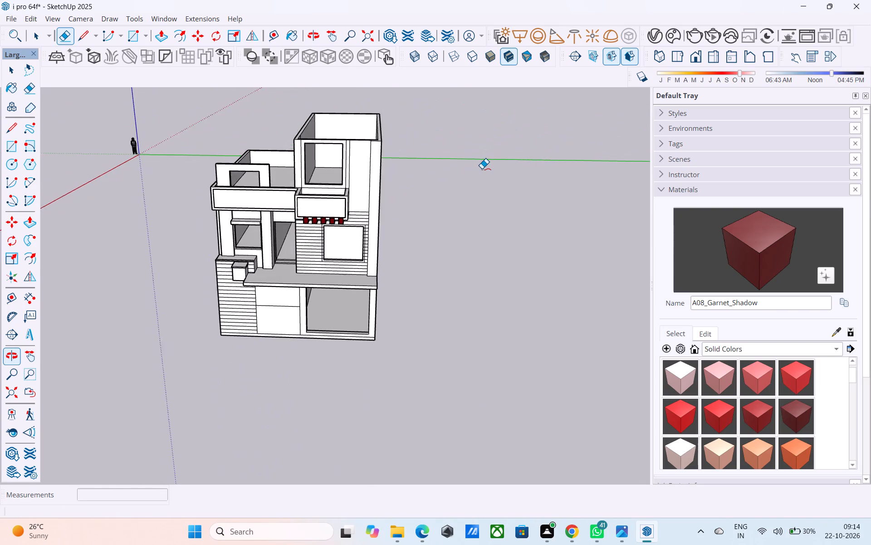
{"action": "scroll", "coordinate": [482, 168], "scroll_direction": "up", "scroll_amount": 4}
{"action": "key", "text": "ctrl+s"}
{"action": "key", "text": "space"}
Erase the dividing edges across the underside of the projecting long parapet above the window and doorway.
{"action": "scroll", "coordinate": [482, 168], "scroll_direction": "down", "scroll_amount": 6}
{"action": "middle_click_drag", "start_coordinate": [349, 219], "coordinate": [366, 130]}
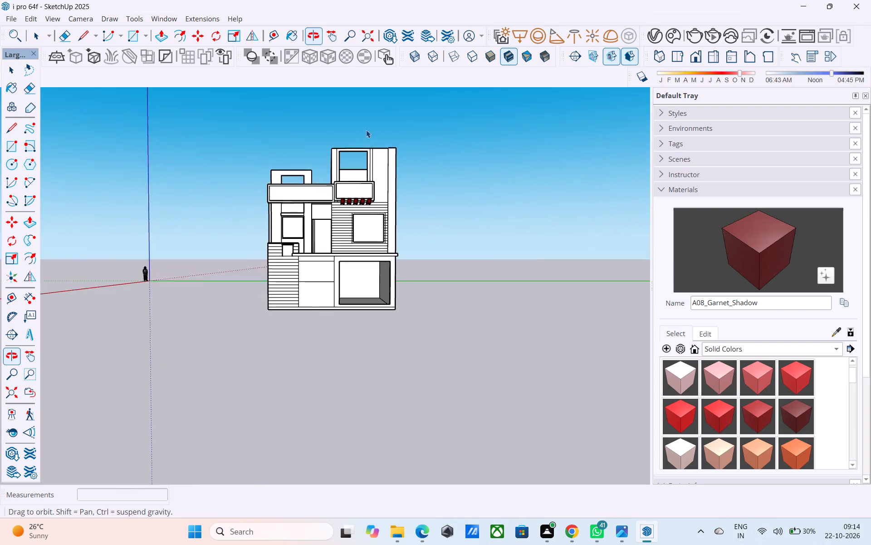
{"action": "scroll", "coordinate": [338, 215], "scroll_direction": "up", "scroll_amount": 6}
{"action": "middle_click_drag", "start_coordinate": [282, 209], "coordinate": [260, 125]}
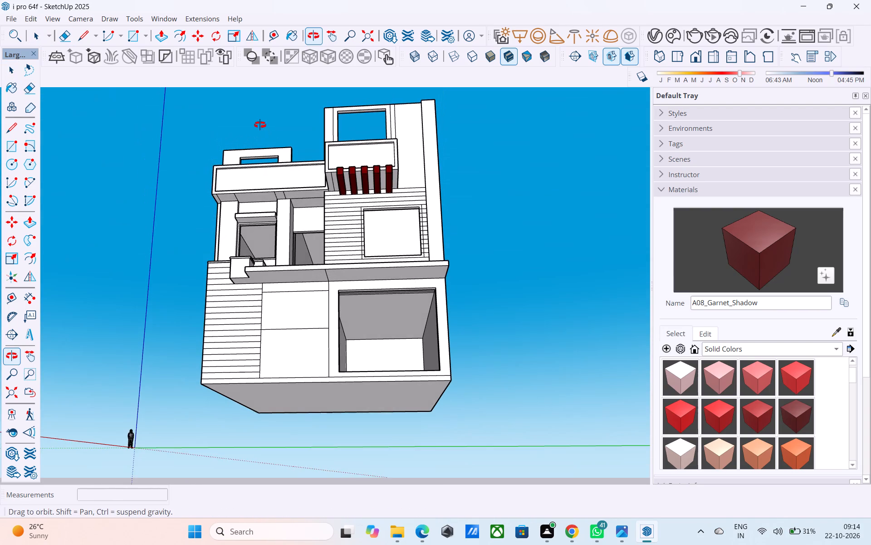
{"action": "middle_click_drag", "start_coordinate": [260, 125], "coordinate": [256, 119]}
{"action": "scroll", "coordinate": [237, 163], "scroll_direction": "up", "scroll_amount": 9}
{"action": "key", "text": "e"}
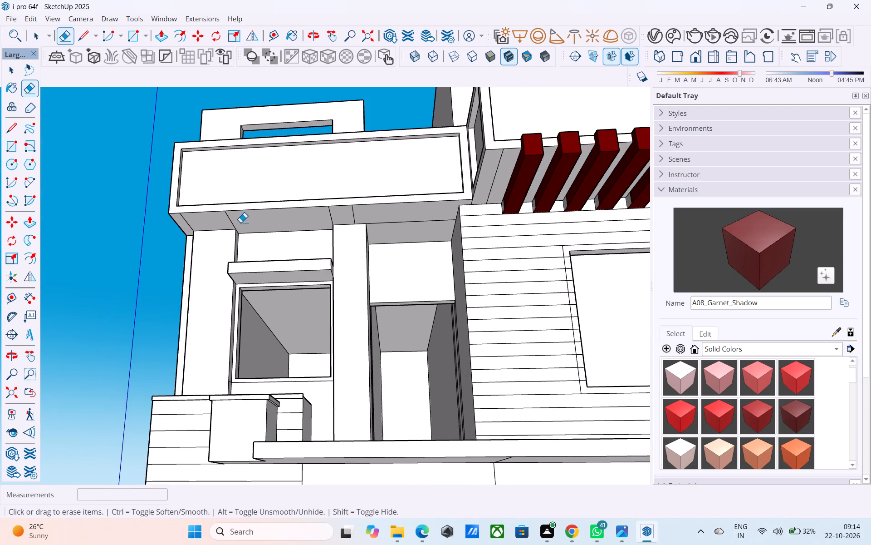
{"action": "left_click_drag", "start_coordinate": [234, 224], "coordinate": [226, 226]}
{"action": "scroll", "coordinate": [360, 219], "scroll_direction": "up", "scroll_amount": 5}
{"action": "left_click_drag", "start_coordinate": [357, 214], "coordinate": [344, 208]}
{"action": "left_click_drag", "start_coordinate": [323, 220], "coordinate": [308, 217]}
{"action": "scroll", "coordinate": [316, 172], "scroll_direction": "down", "scroll_amount": 6}
{"action": "middle_click_drag", "start_coordinate": [401, 228], "coordinate": [401, 183]}
{"action": "scroll", "coordinate": [401, 183], "scroll_direction": "up", "scroll_amount": 5}
{"action": "left_click_drag", "start_coordinate": [392, 207], "coordinate": [393, 218]}
{"action": "scroll", "coordinate": [392, 214], "scroll_direction": "down", "scroll_amount": 7}
Erase the remaining edge at the outer corner of the long parapet's underside, and save the model.
{"action": "middle_click_drag", "start_coordinate": [394, 213], "coordinate": [627, 219]}
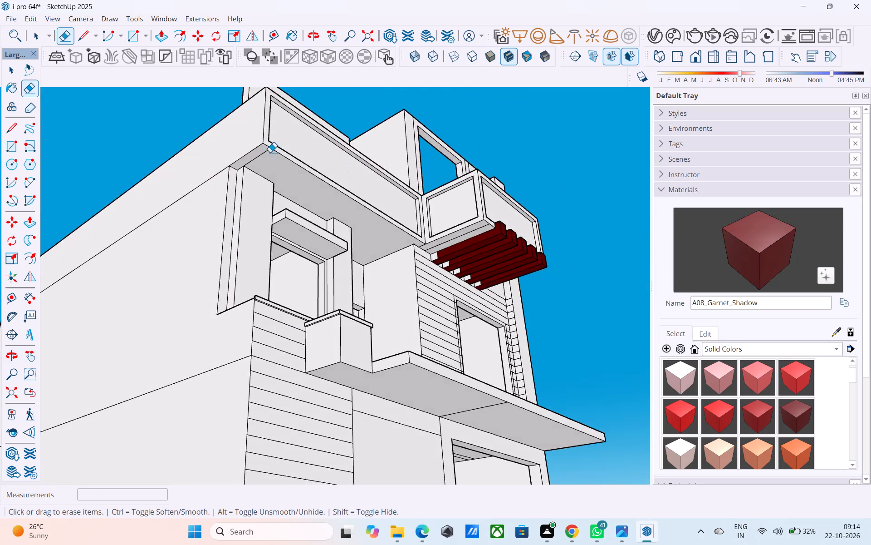
{"action": "scroll", "coordinate": [259, 148], "scroll_direction": "up", "scroll_amount": 8}
{"action": "left_click", "coordinate": [255, 156]}
{"action": "key", "text": "space"}
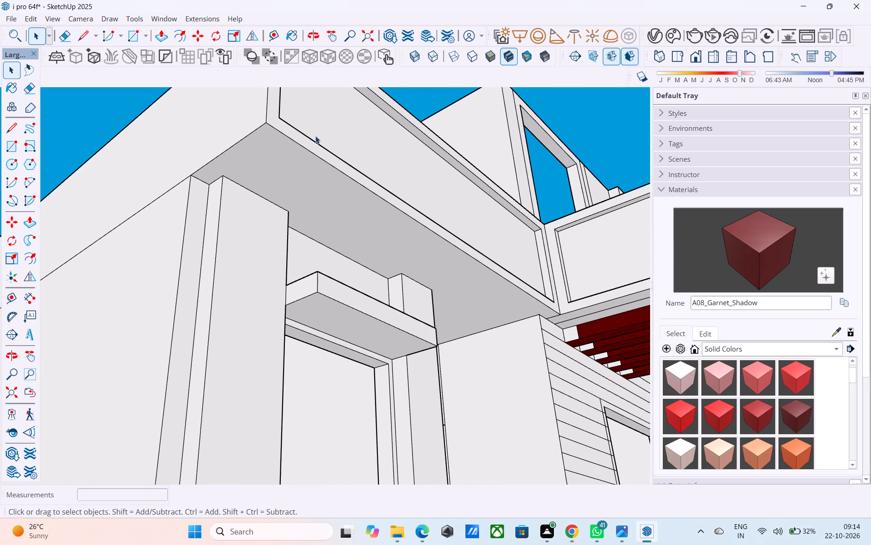
{"action": "scroll", "coordinate": [316, 136], "scroll_direction": "down", "scroll_amount": 1}
{"action": "middle_click_drag", "start_coordinate": [316, 150], "coordinate": [276, 210]}
{"action": "key", "text": "ctrl+s"}
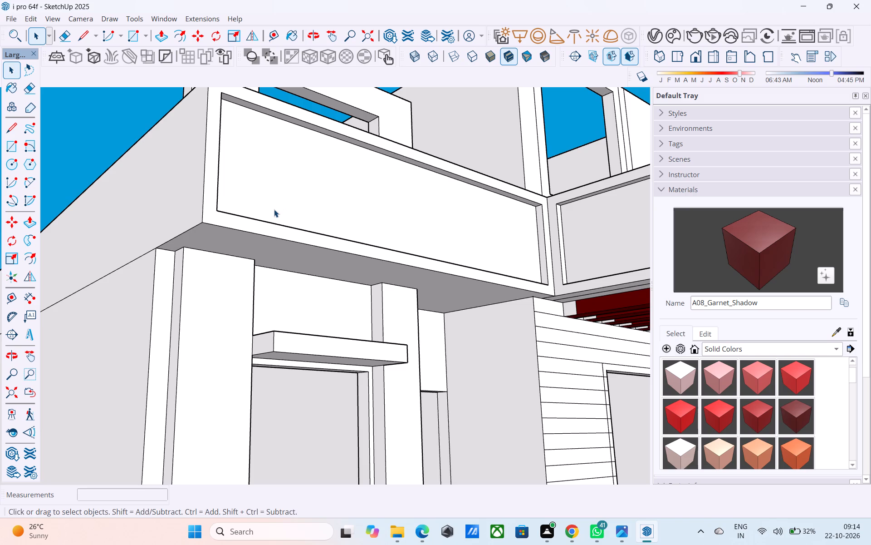
Pull the narrow recessed strip beside the outer column flush with the column's front and erase the seam between them.
{"action": "middle_click_drag", "start_coordinate": [274, 209], "coordinate": [266, 193]}
{"action": "scroll", "coordinate": [255, 174], "scroll_direction": "down", "scroll_amount": 7}
{"action": "middle_click_drag", "start_coordinate": [245, 226], "coordinate": [196, 321]}
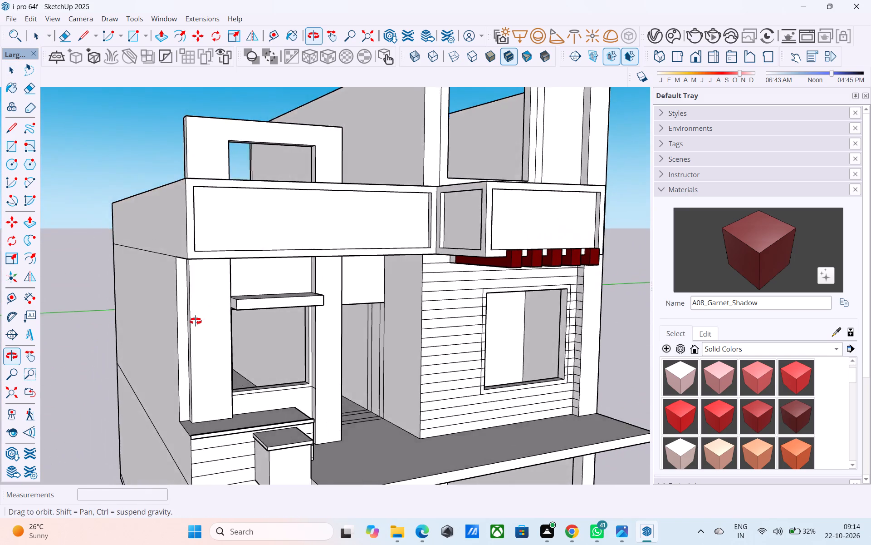
{"action": "middle_click_drag", "start_coordinate": [196, 321], "coordinate": [191, 317]}
{"action": "scroll", "coordinate": [195, 321], "scroll_direction": "up", "scroll_amount": 8}
{"action": "left_click", "coordinate": [162, 295]}
{"action": "key", "text": "p"}
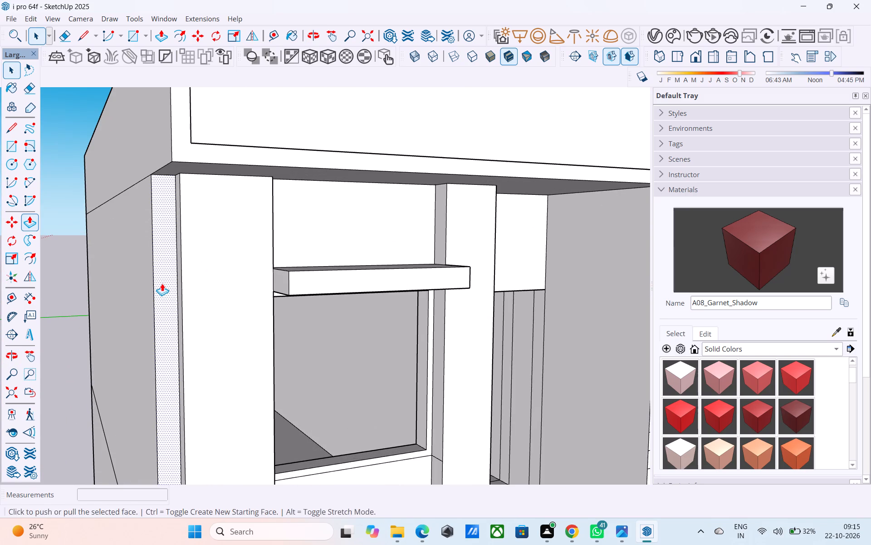
{"action": "left_click", "coordinate": [162, 283]}
{"action": "left_click", "coordinate": [184, 272]}
{"action": "key", "text": "e"}
{"action": "left_click_drag", "start_coordinate": [194, 265], "coordinate": [182, 263]}
{"action": "scroll", "coordinate": [166, 186], "scroll_direction": "down", "scroll_amount": 6}
{"action": "middle_click_drag", "start_coordinate": [140, 243], "coordinate": [118, 242]}
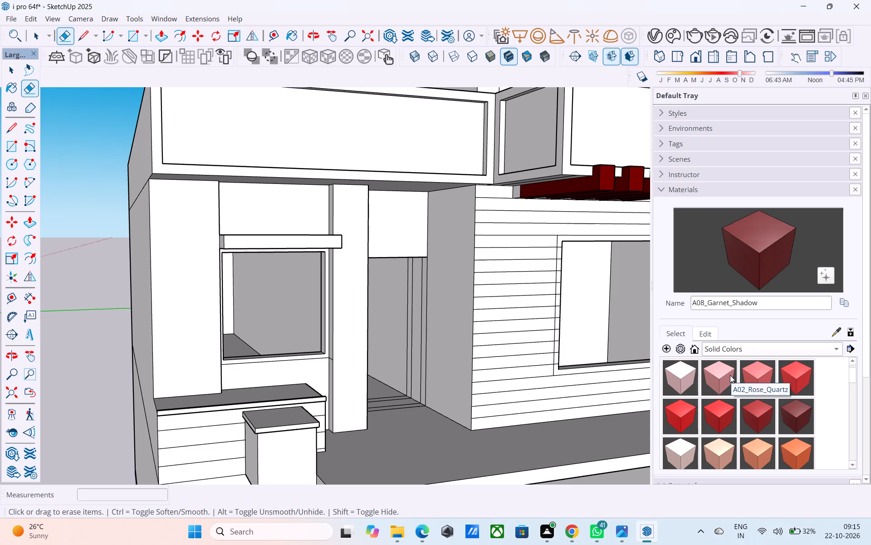
Paint the front faces of the two columns flanking the sunshaded window with the solid colour D07_Ochre_Flame.
{"action": "scroll", "coordinate": [730, 375], "scroll_direction": "down", "scroll_amount": 2}
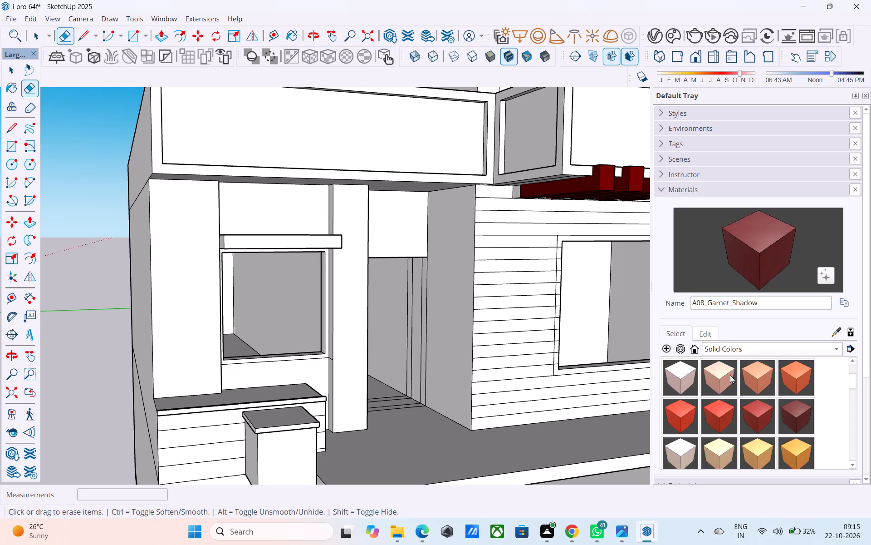
{"action": "scroll", "coordinate": [730, 375], "scroll_direction": "down", "scroll_amount": 7}
{"action": "scroll", "coordinate": [729, 379], "scroll_direction": "up", "scroll_amount": 2}
{"action": "left_click", "coordinate": [755, 385]}
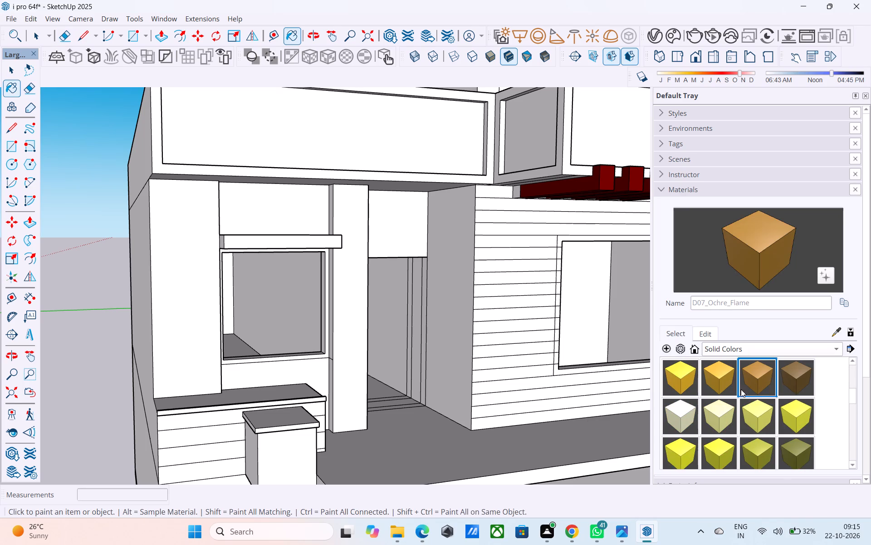
{"action": "scroll", "coordinate": [753, 425], "scroll_direction": "up", "scroll_amount": 1}
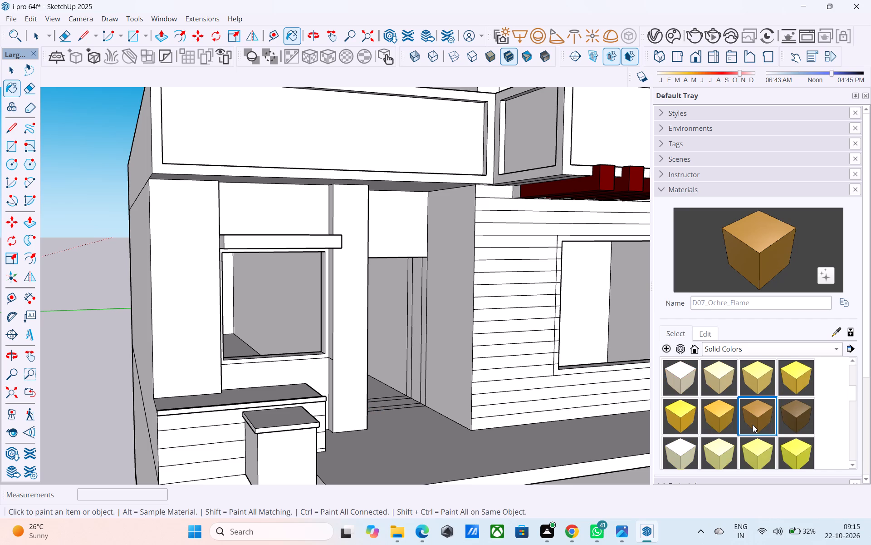
{"action": "scroll", "coordinate": [753, 425], "scroll_direction": "down", "scroll_amount": 2}
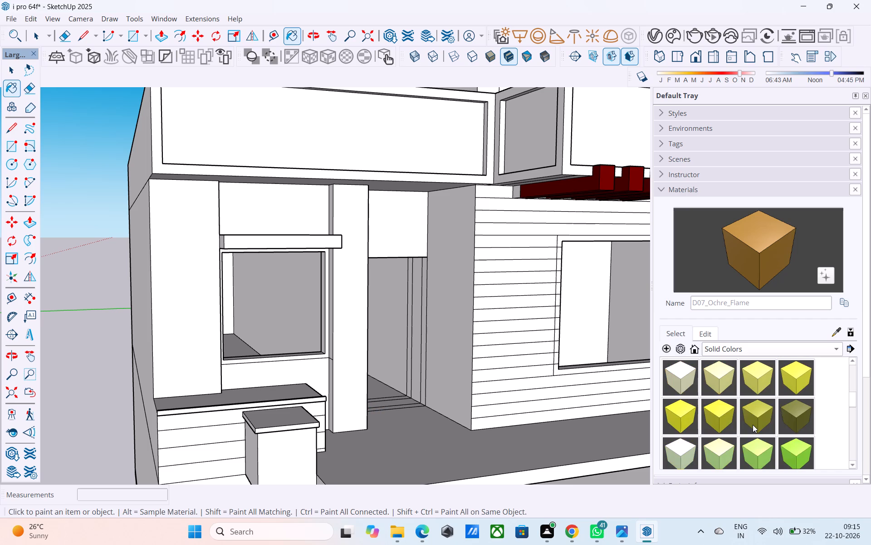
{"action": "scroll", "coordinate": [753, 425], "scroll_direction": "up", "scroll_amount": 1}
{"action": "scroll", "coordinate": [753, 425], "scroll_direction": "down", "scroll_amount": 4}
{"action": "scroll", "coordinate": [753, 425], "scroll_direction": "up", "scroll_amount": 4}
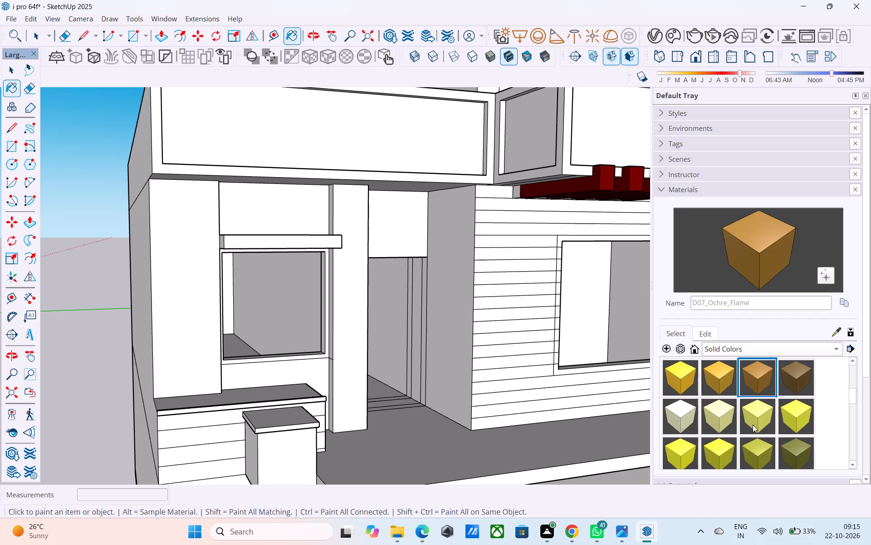
{"action": "left_click", "coordinate": [749, 239]}
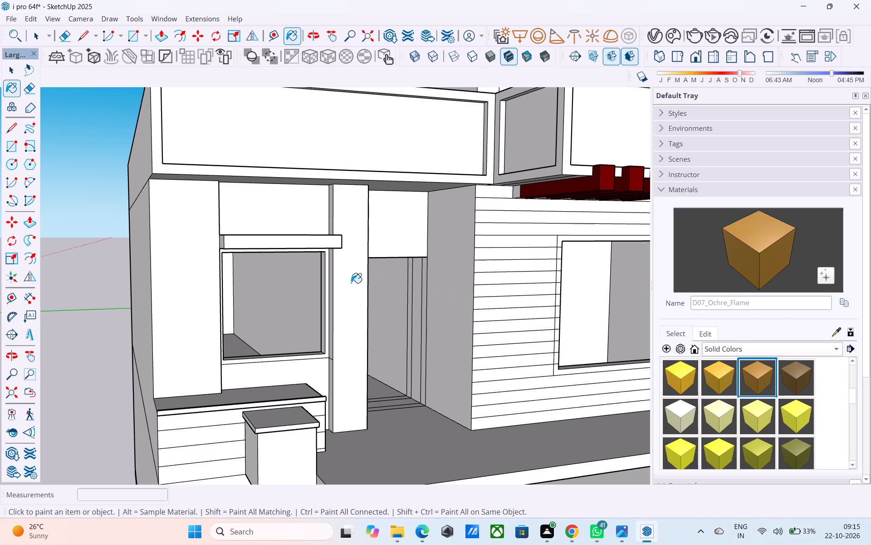
{"action": "left_click", "coordinate": [194, 287]}
{"action": "left_click", "coordinate": [350, 276]}
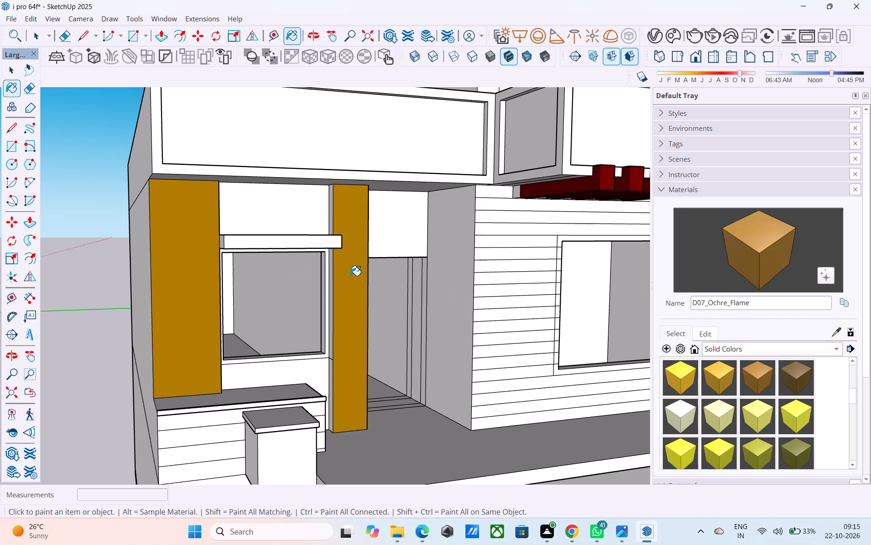
Paint the front of the small projecting box and the open frame above the long parapet with D07_Ochre_Flame.
{"action": "scroll", "coordinate": [188, 337], "scroll_direction": "down", "scroll_amount": 1}
{"action": "left_click", "coordinate": [262, 432]}
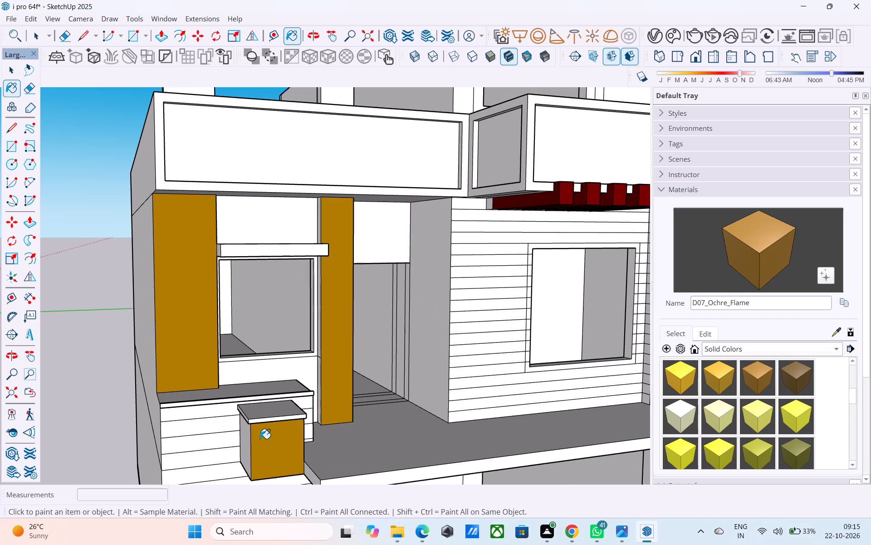
{"action": "middle_click_drag", "start_coordinate": [257, 437], "coordinate": [225, 422]}
{"action": "scroll", "coordinate": [209, 402], "scroll_direction": "down", "scroll_amount": 6}
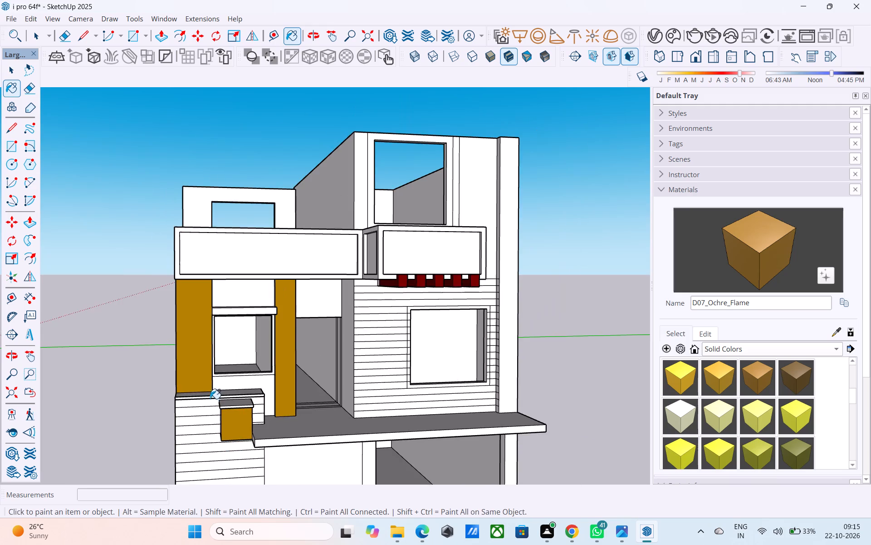
{"action": "middle_click_drag", "start_coordinate": [210, 398], "coordinate": [215, 444]}
{"action": "scroll", "coordinate": [196, 253], "scroll_direction": "up", "scroll_amount": 4}
{"action": "left_click", "coordinate": [198, 229]}
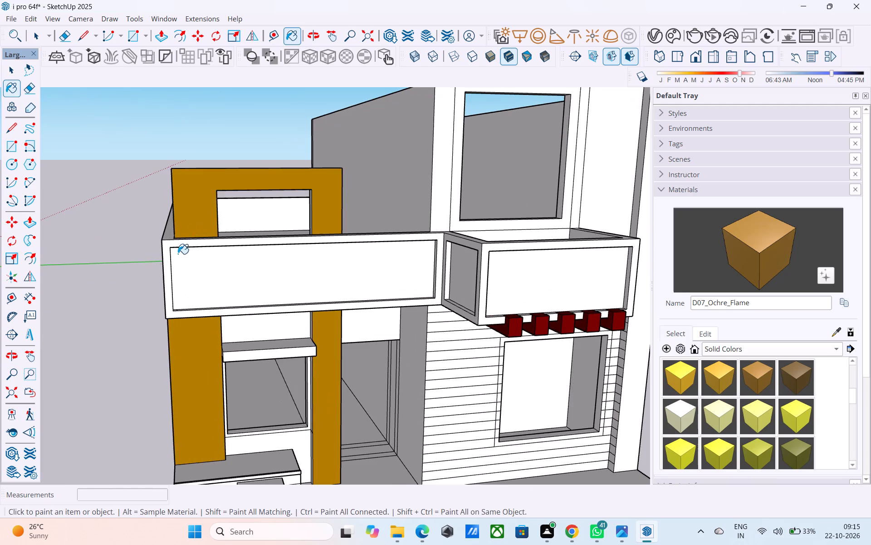
Paint the wall panel below the sunshaded window and the outer column's adjoining inner side faces with D07_Ochre_Flame.
{"action": "scroll", "coordinate": [170, 282], "scroll_direction": "down", "scroll_amount": 4}
{"action": "scroll", "coordinate": [161, 344], "scroll_direction": "down", "scroll_amount": 1}
{"action": "middle_click_drag", "start_coordinate": [159, 344], "coordinate": [135, 342]}
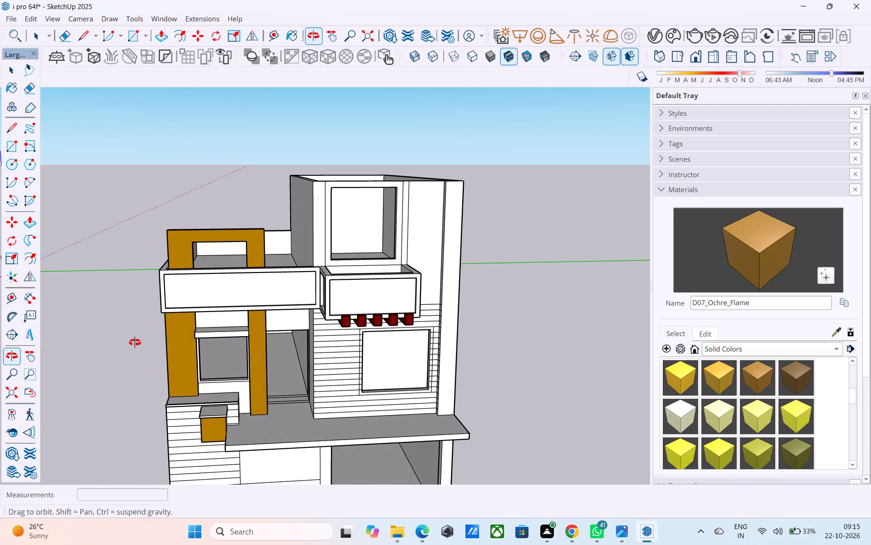
{"action": "middle_click_drag", "start_coordinate": [135, 342], "coordinate": [137, 337]}
{"action": "scroll", "coordinate": [246, 406], "scroll_direction": "up", "scroll_amount": 8}
{"action": "left_click", "coordinate": [225, 377]}
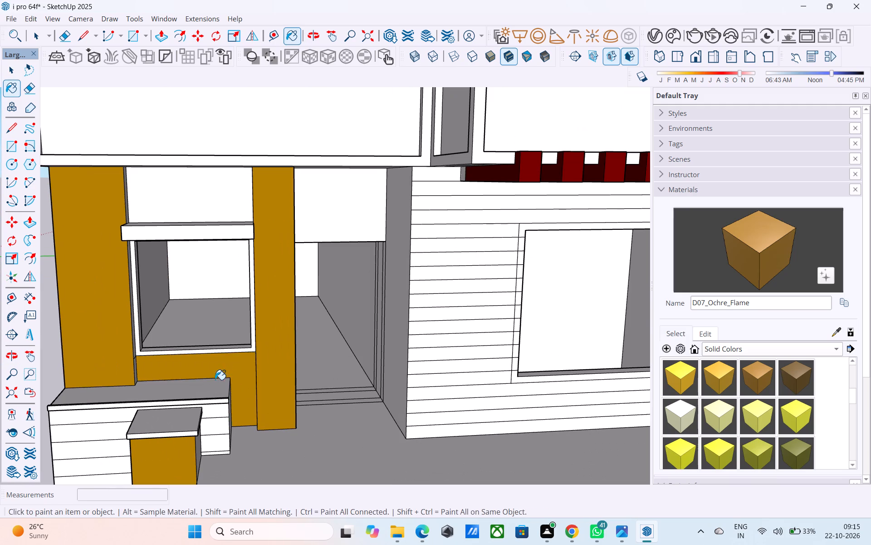
{"action": "scroll", "coordinate": [144, 404], "scroll_direction": "down", "scroll_amount": 5}
{"action": "middle_click_drag", "start_coordinate": [139, 406], "coordinate": [74, 410]}
{"action": "scroll", "coordinate": [122, 384], "scroll_direction": "up", "scroll_amount": 10}
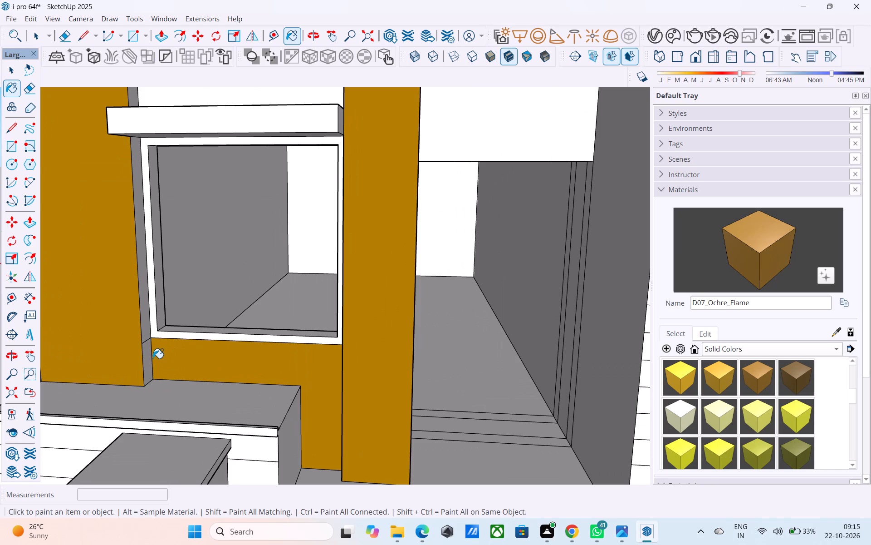
{"action": "left_click", "coordinate": [146, 360]}
{"action": "scroll", "coordinate": [147, 340], "scroll_direction": "up", "scroll_amount": 5}
{"action": "left_click", "coordinate": [145, 335]}
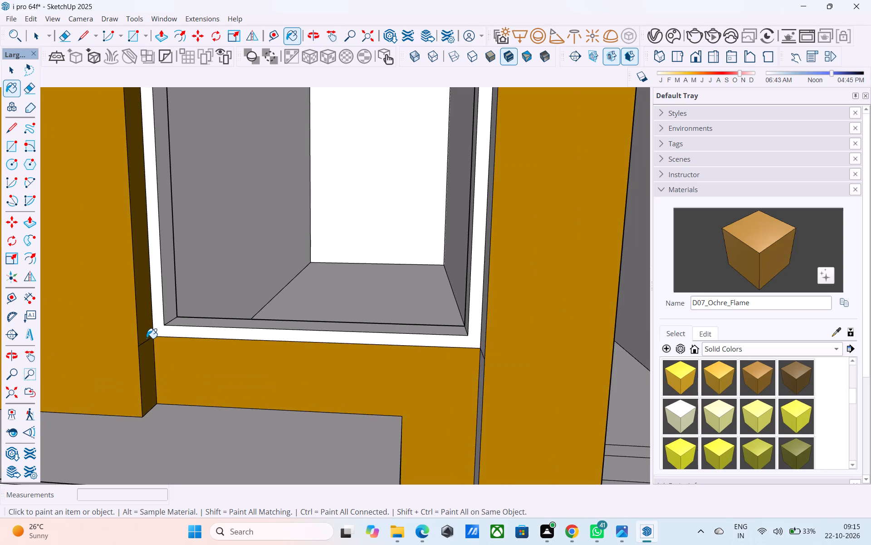
Paint the window-side faces of the column between the window and doorway, below the sunshade, with D07_Ochre_Flame.
{"action": "scroll", "coordinate": [148, 340], "scroll_direction": "down", "scroll_amount": 6}
{"action": "middle_click_drag", "start_coordinate": [150, 344], "coordinate": [383, 315]}
{"action": "scroll", "coordinate": [383, 315], "scroll_direction": "up", "scroll_amount": 1}
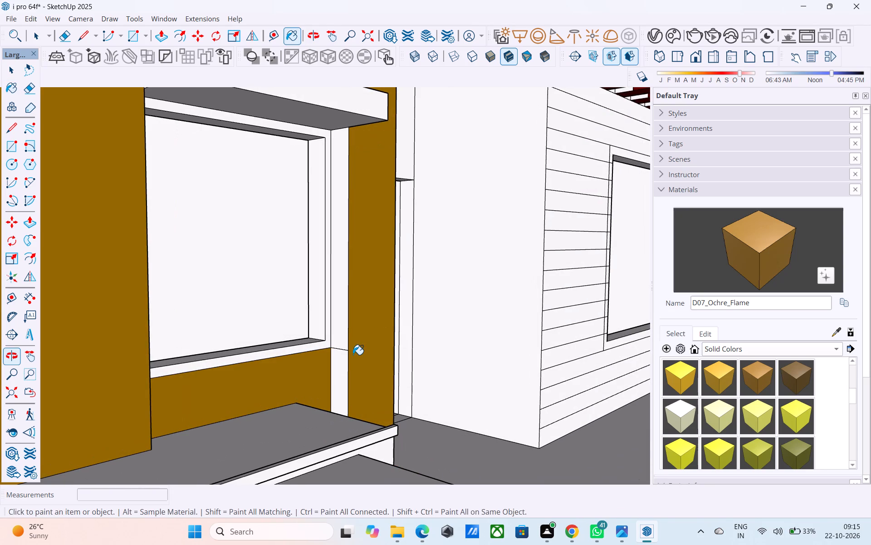
{"action": "left_click", "coordinate": [339, 356]}
{"action": "left_click", "coordinate": [340, 349]}
{"action": "left_click", "coordinate": [342, 340]}
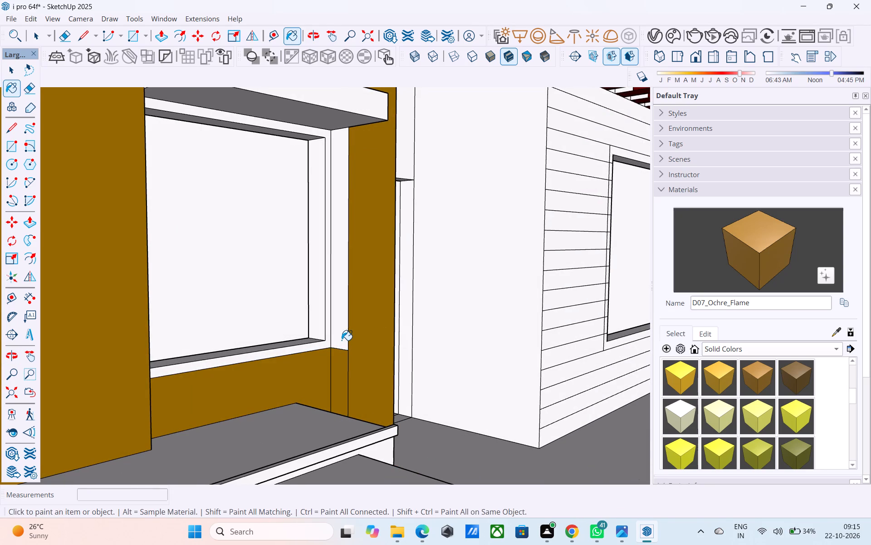
Paint the inner side faces of both columns above the sunshade with D07_Ochre_Flame.
{"action": "scroll", "coordinate": [282, 363], "scroll_direction": "down", "scroll_amount": 6}
{"action": "scroll", "coordinate": [238, 383], "scroll_direction": "down", "scroll_amount": 4}
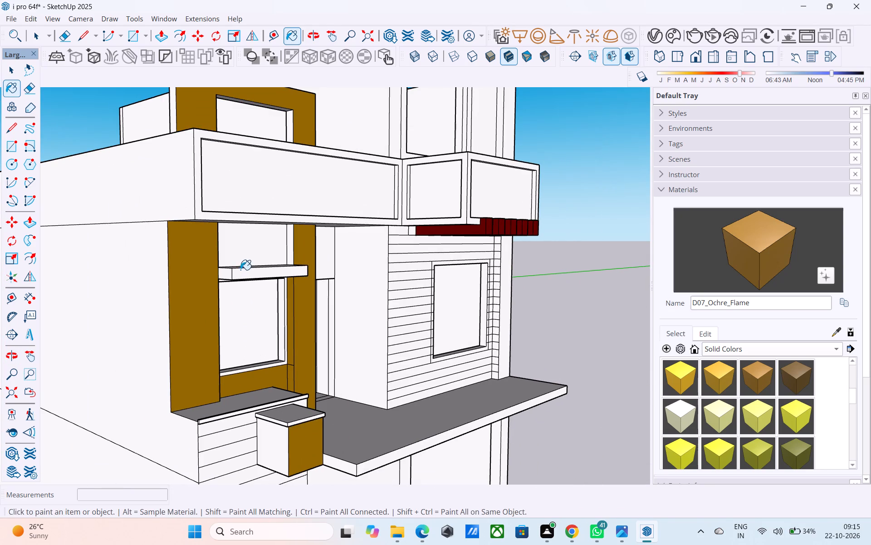
{"action": "middle_click_drag", "start_coordinate": [240, 270], "coordinate": [167, 284]}
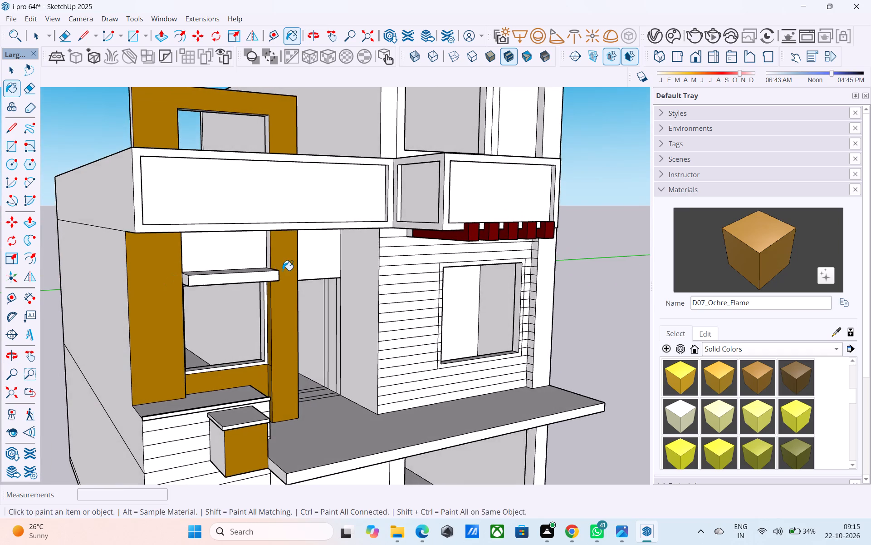
{"action": "scroll", "coordinate": [283, 270], "scroll_direction": "up", "scroll_amount": 8}
{"action": "left_click", "coordinate": [257, 244]}
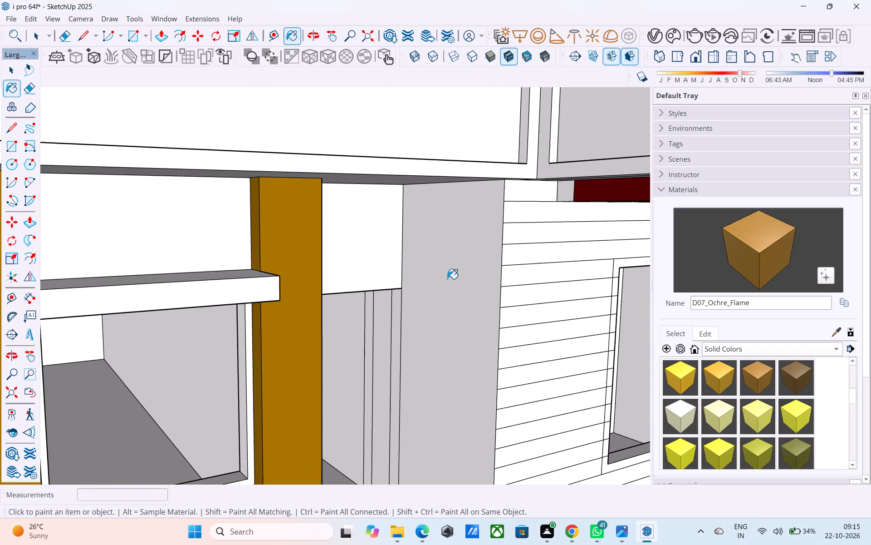
{"action": "scroll", "coordinate": [449, 277], "scroll_direction": "down", "scroll_amount": 4}
{"action": "middle_click_drag", "start_coordinate": [449, 277], "coordinate": [206, 308]}
{"action": "scroll", "coordinate": [174, 272], "scroll_direction": "up", "scroll_amount": 4}
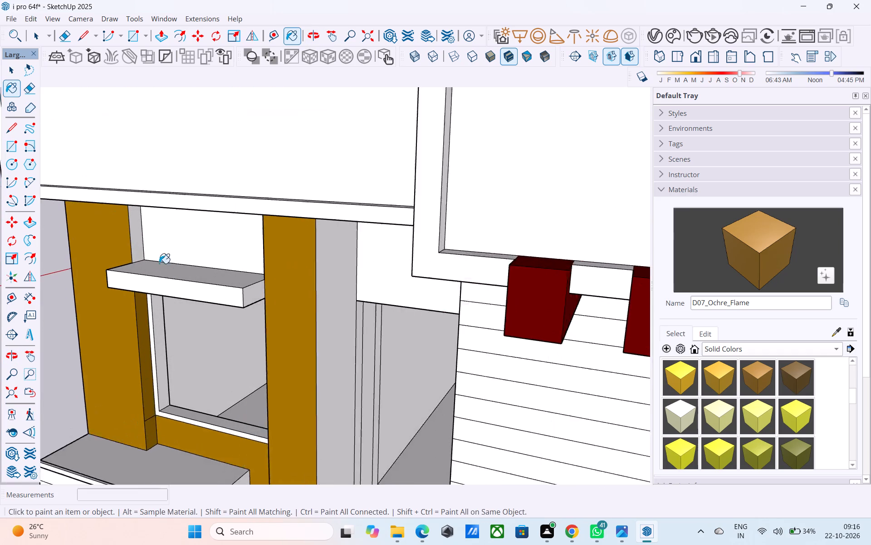
{"action": "left_click", "coordinate": [134, 250]}
{"action": "middle_click_drag", "start_coordinate": [152, 264], "coordinate": [471, 215]}
{"action": "scroll", "coordinate": [472, 215], "scroll_direction": "down", "scroll_amount": 6}
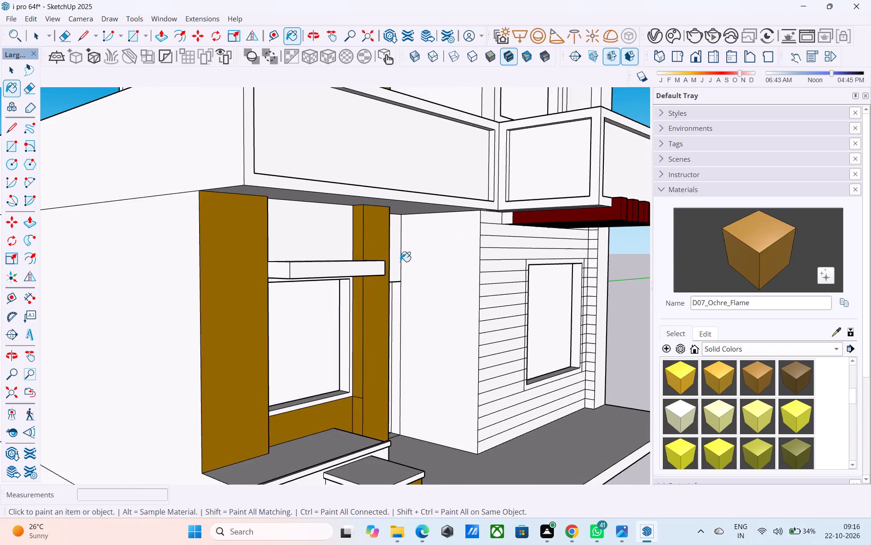
Push the outer column's front face back 6" to make it flush with the grooved wall.
{"action": "scroll", "coordinate": [400, 262], "scroll_direction": "down", "scroll_amount": 3}
{"action": "middle_click_drag", "start_coordinate": [311, 335], "coordinate": [224, 350]}
{"action": "scroll", "coordinate": [218, 350], "scroll_direction": "down", "scroll_amount": 3}
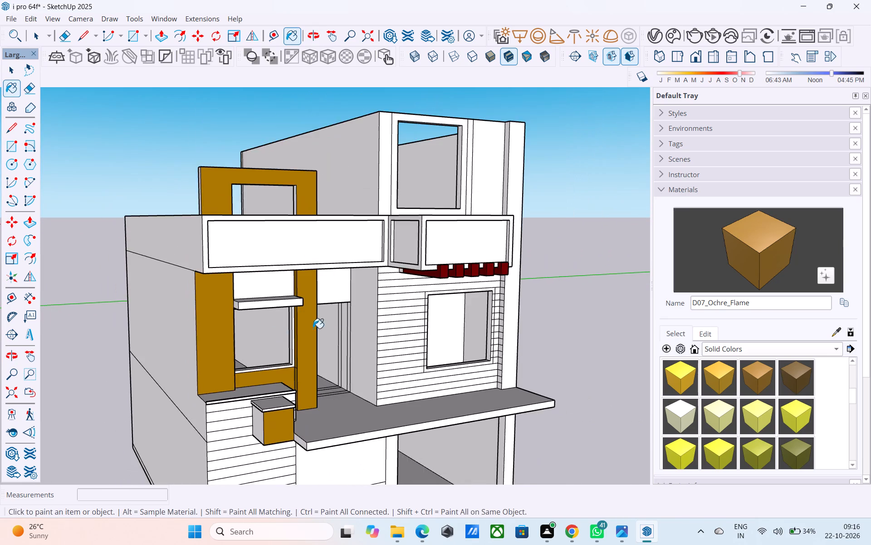
{"action": "middle_click_drag", "start_coordinate": [339, 322], "coordinate": [249, 340]}
{"action": "scroll", "coordinate": [181, 339], "scroll_direction": "down", "scroll_amount": 4}
{"action": "scroll", "coordinate": [388, 307], "scroll_direction": "up", "scroll_amount": 4}
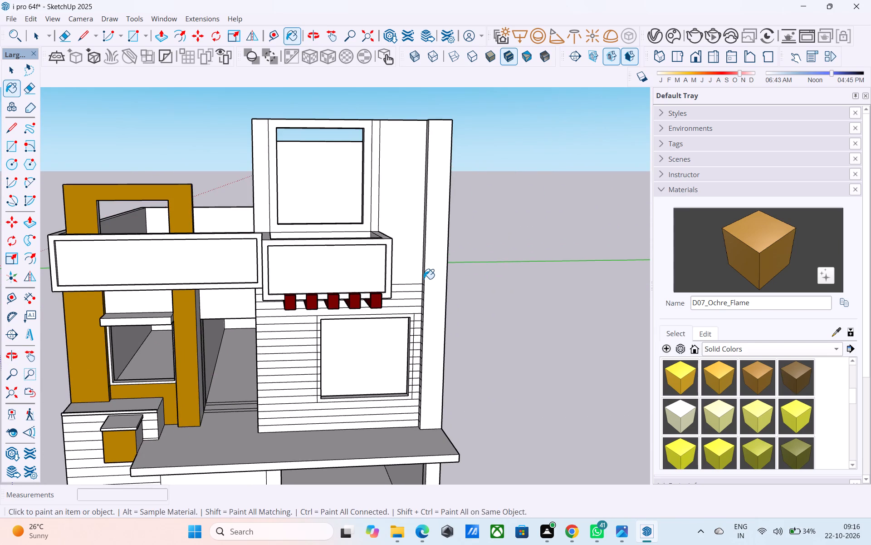
{"action": "middle_click_drag", "start_coordinate": [424, 278], "coordinate": [423, 278]}
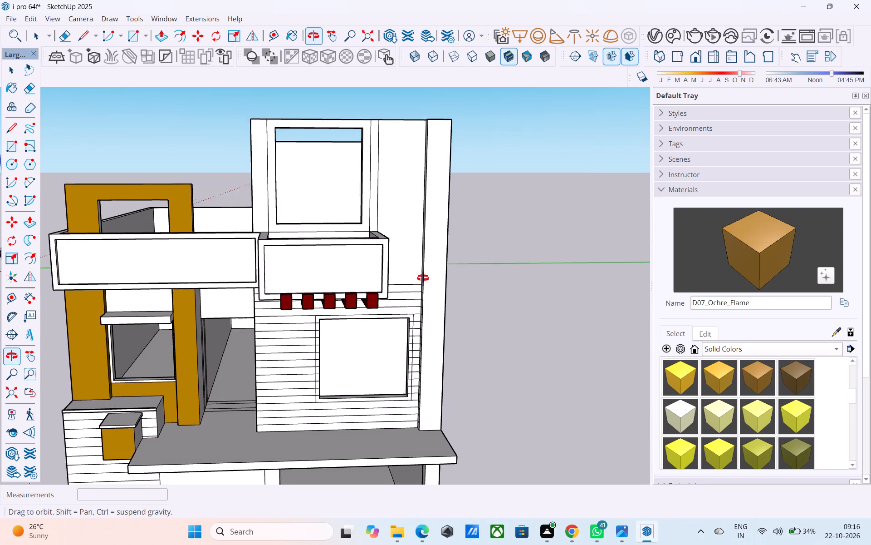
{"action": "middle_click_drag", "start_coordinate": [423, 278], "coordinate": [472, 280]}
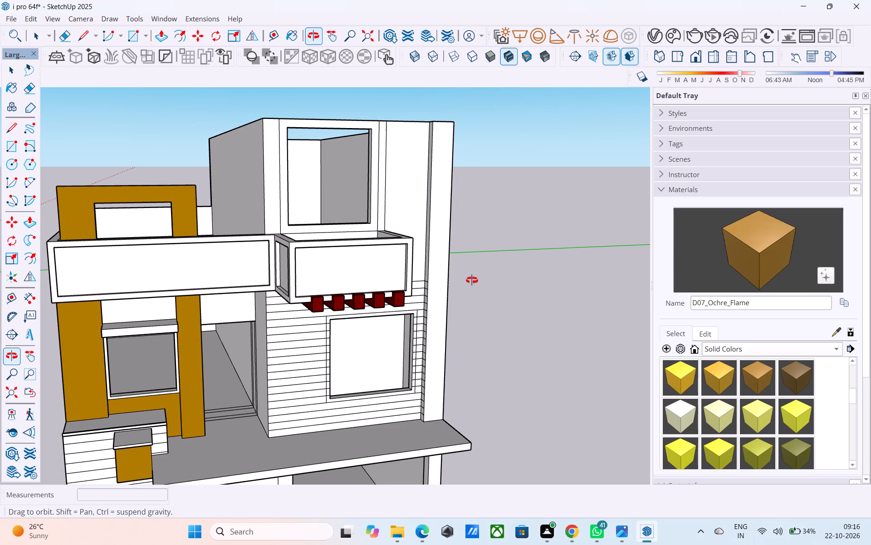
{"action": "middle_click_drag", "start_coordinate": [472, 280], "coordinate": [470, 289]}
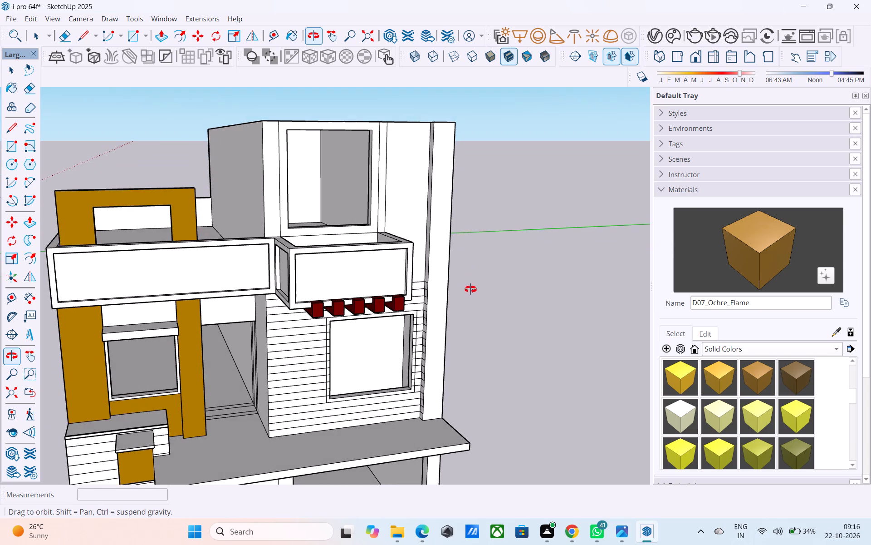
{"action": "middle_click_drag", "start_coordinate": [470, 289], "coordinate": [394, 199]}
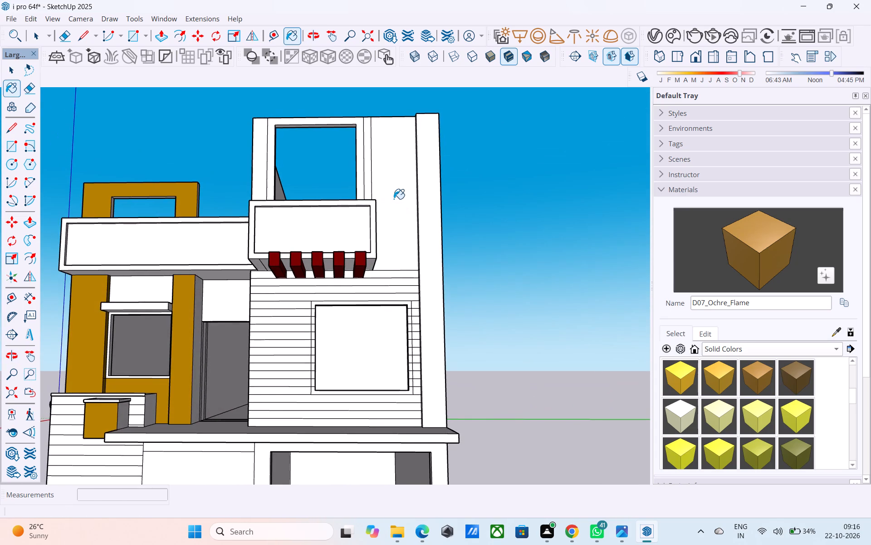
{"action": "middle_click_drag", "start_coordinate": [394, 199], "coordinate": [457, 295]}
{"action": "scroll", "coordinate": [430, 317], "scroll_direction": "up", "scroll_amount": 5}
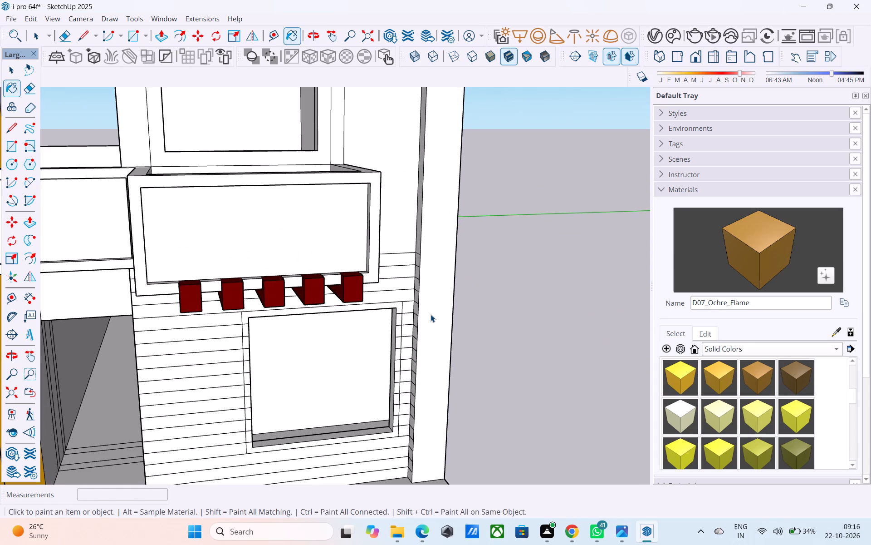
{"action": "key", "text": "space"}
{"action": "left_click", "coordinate": [431, 314]}
{"action": "key", "text": "p"}
{"action": "left_click", "coordinate": [431, 314]}
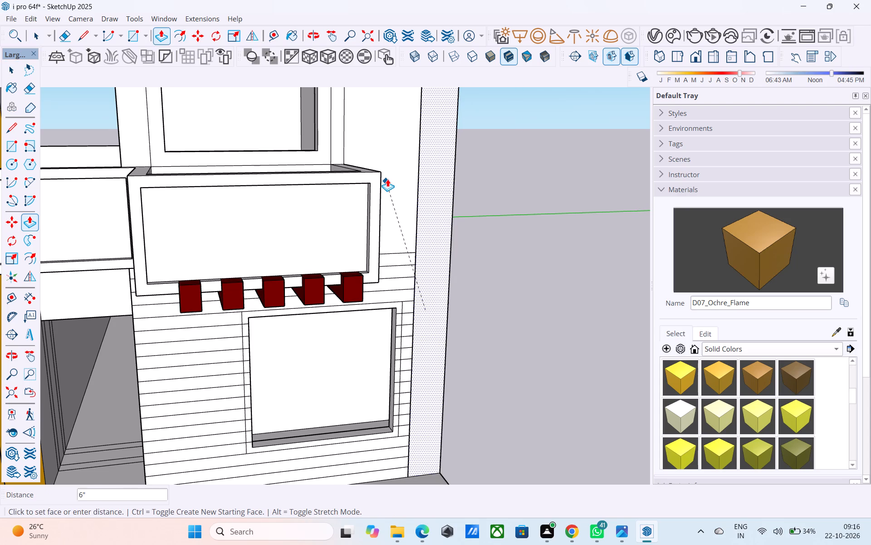
{"action": "left_click", "coordinate": [395, 168]}
Push the column-side reveal of the grooved wall's window inward by 2' to narrow the opening.
{"action": "scroll", "coordinate": [402, 170], "scroll_direction": "down", "scroll_amount": 5}
{"action": "middle_click_drag", "start_coordinate": [340, 298], "coordinate": [322, 281]}
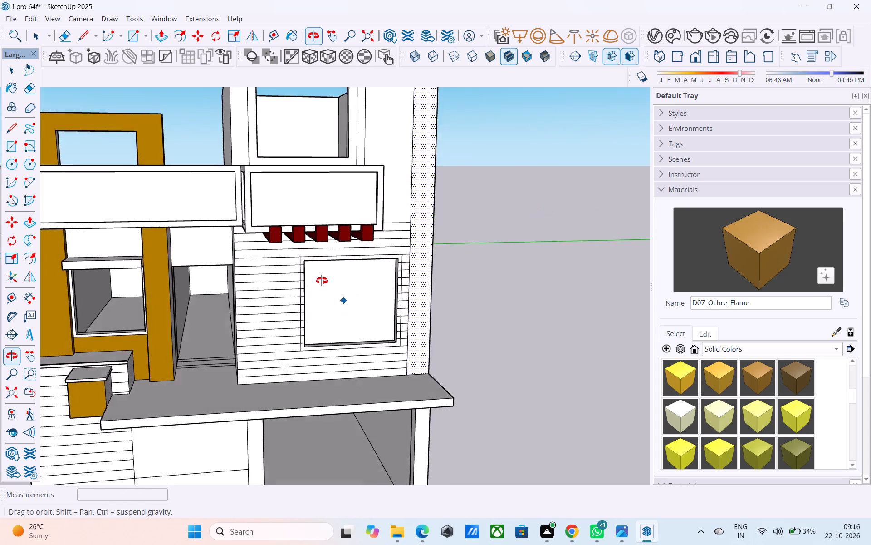
{"action": "middle_click_drag", "start_coordinate": [322, 281], "coordinate": [203, 250]}
{"action": "scroll", "coordinate": [337, 280], "scroll_direction": "up", "scroll_amount": 3}
{"action": "middle_click_drag", "start_coordinate": [335, 279], "coordinate": [260, 277]}
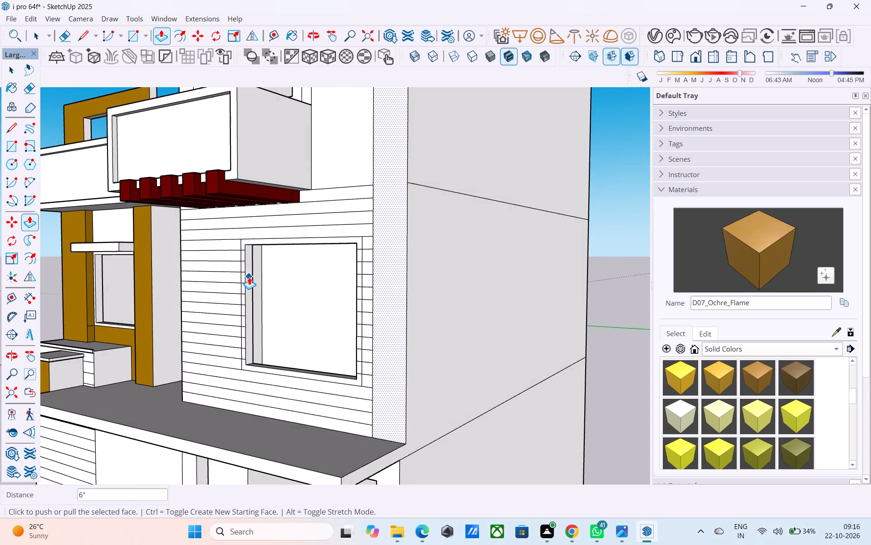
{"action": "scroll", "coordinate": [249, 277], "scroll_direction": "up", "scroll_amount": 4}
{"action": "key", "text": "space"}
{"action": "middle_click_drag", "start_coordinate": [249, 275], "coordinate": [530, 289]}
{"action": "scroll", "coordinate": [500, 278], "scroll_direction": "up", "scroll_amount": 3}
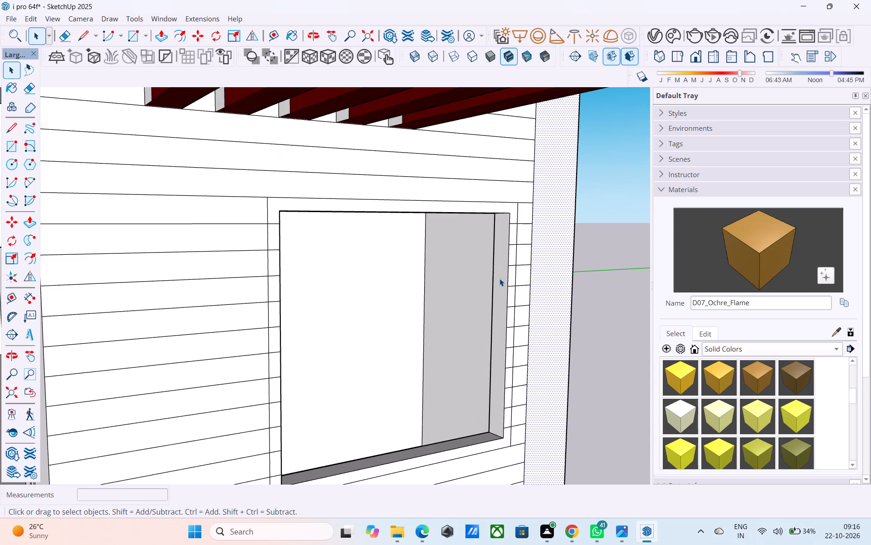
{"action": "left_click", "coordinate": [499, 278]}
{"action": "key", "text": "p"}
{"action": "left_click", "coordinate": [499, 278]}
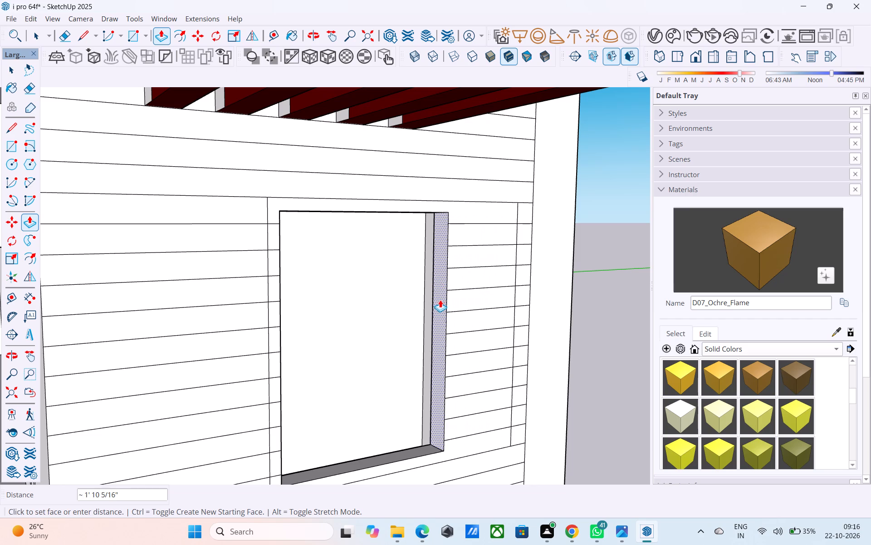
{"action": "type", "text": "2'"}
{"action": "key", "text": "Return"}
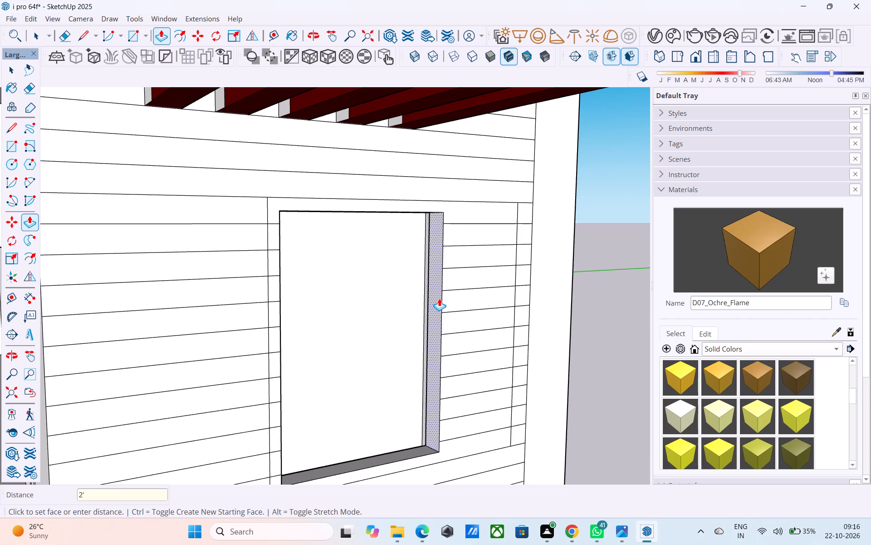
Push the window's doorway-side reveal out to the vertical groove border, plus a further 1' 9", to widen the opening.
{"action": "scroll", "coordinate": [531, 290], "scroll_direction": "down", "scroll_amount": 3}
{"action": "middle_click_drag", "start_coordinate": [524, 292], "coordinate": [253, 313]}
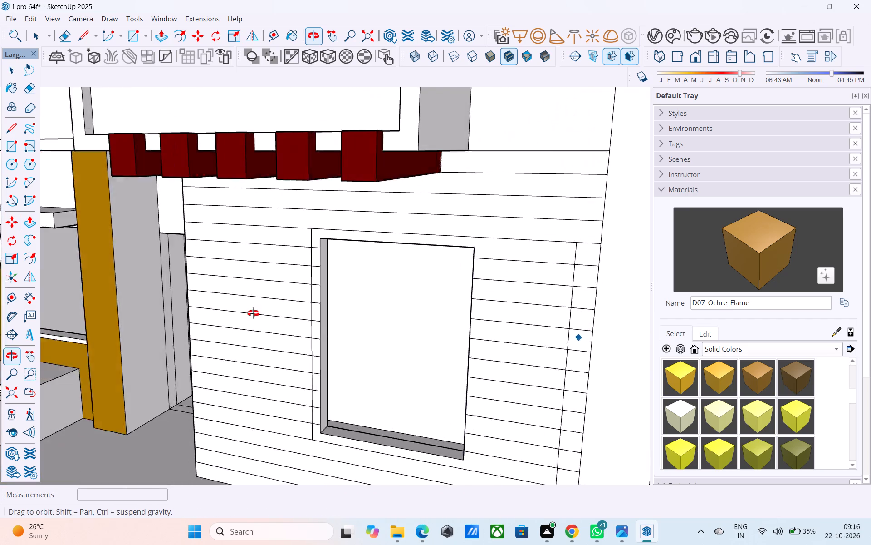
{"action": "middle_click_drag", "start_coordinate": [253, 313], "coordinate": [215, 311]}
{"action": "scroll", "coordinate": [216, 311], "scroll_direction": "down", "scroll_amount": 1}
{"action": "scroll", "coordinate": [396, 296], "scroll_direction": "down", "scroll_amount": 4}
{"action": "middle_click_drag", "start_coordinate": [321, 328], "coordinate": [277, 337]}
{"action": "scroll", "coordinate": [303, 339], "scroll_direction": "up", "scroll_amount": 4}
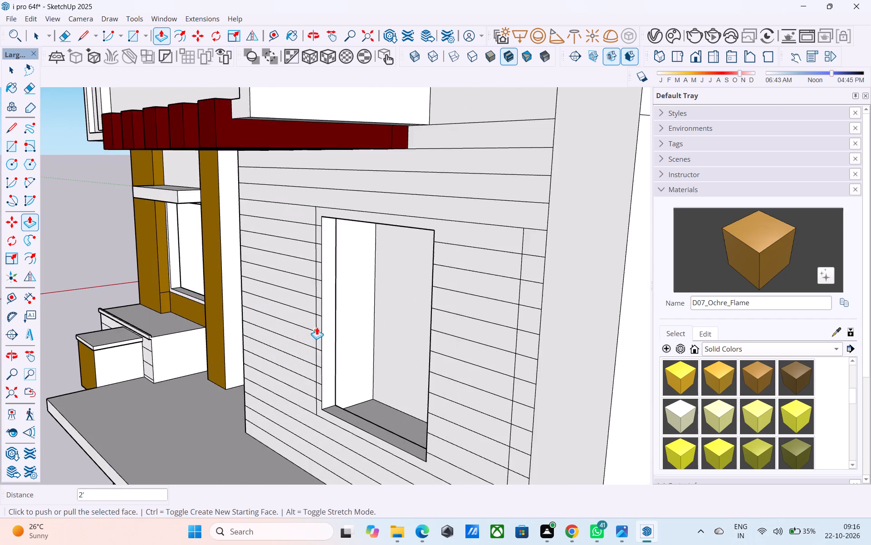
{"action": "scroll", "coordinate": [317, 327], "scroll_direction": "up", "scroll_amount": 3}
{"action": "key", "text": "space"}
{"action": "left_click", "coordinate": [328, 325]}
{"action": "key", "text": "p"}
{"action": "left_click", "coordinate": [328, 325]}
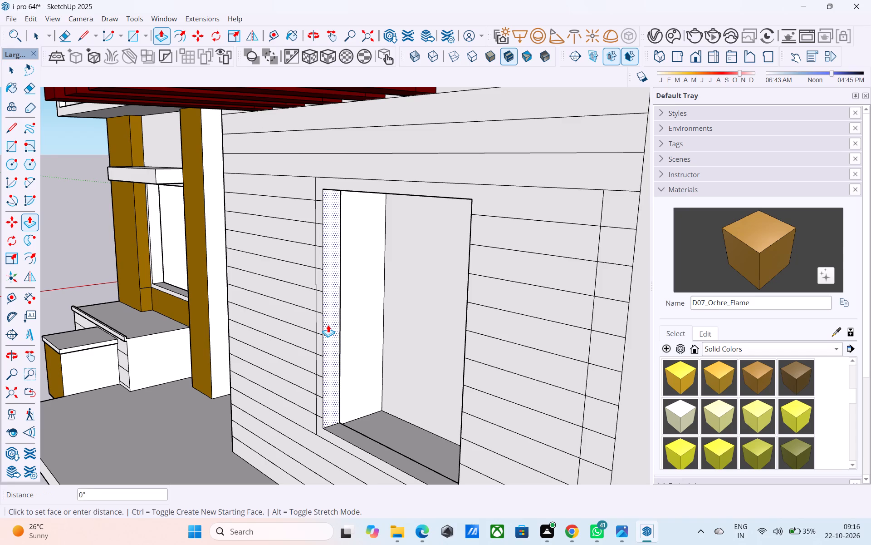
{"action": "left_click", "coordinate": [301, 302]}
{"action": "left_click", "coordinate": [324, 312]}
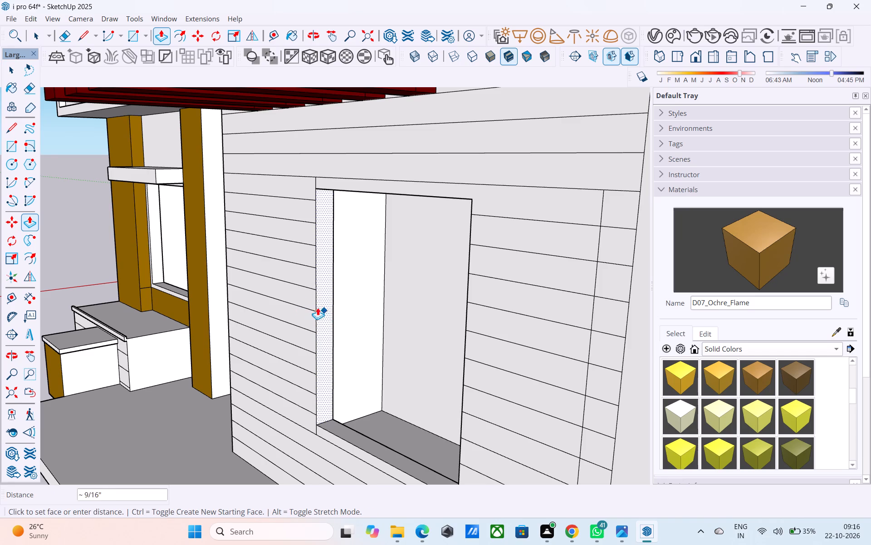
{"action": "key", "text": "1"}
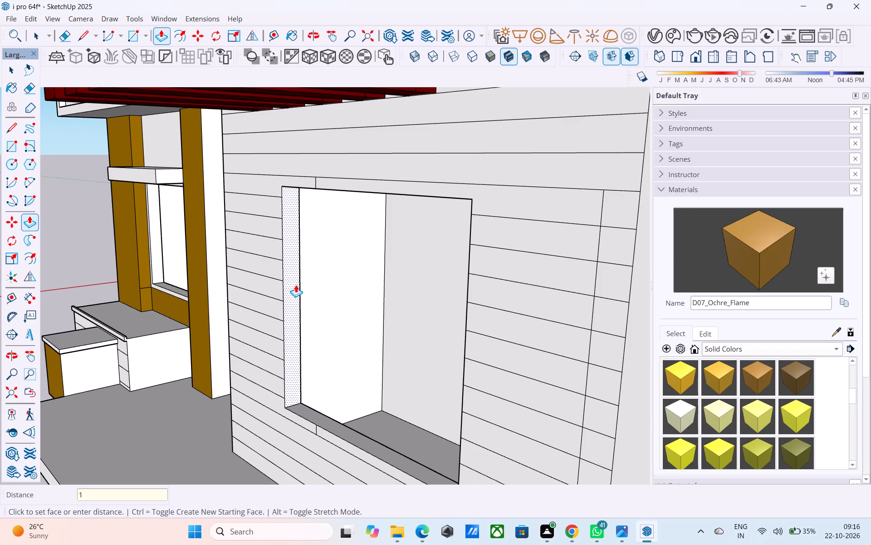
{"action": "key", "text": "apostrophe"}
{"action": "type", "text": "9\""}
{"action": "key", "text": "Return"}
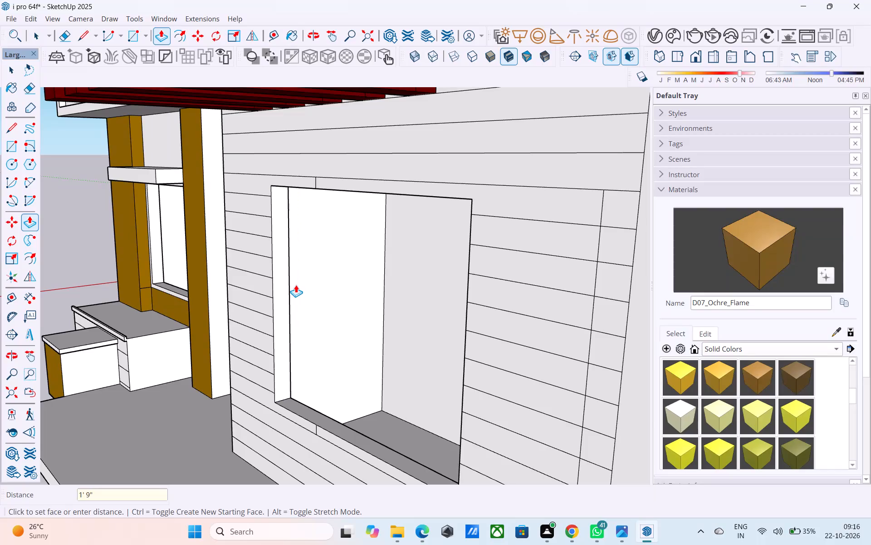
Draw a 1' line along the grooved wall's base edge from the outer column's inner corner toward the window.
{"action": "key", "text": "space"}
{"action": "scroll", "coordinate": [296, 285], "scroll_direction": "down", "scroll_amount": 2}
{"action": "middle_click_drag", "start_coordinate": [296, 285], "coordinate": [445, 248]}
{"action": "scroll", "coordinate": [275, 240], "scroll_direction": "down", "scroll_amount": 6}
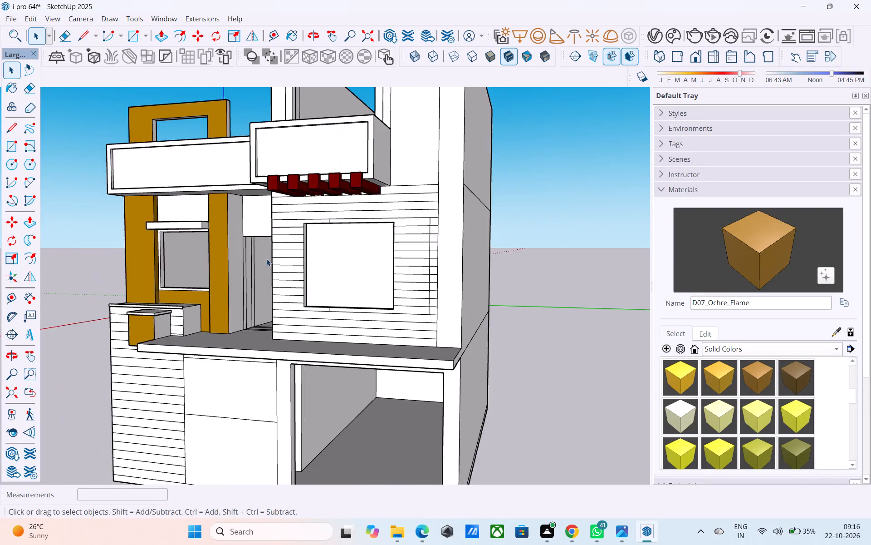
{"action": "middle_click_drag", "start_coordinate": [297, 271], "coordinate": [384, 314]}
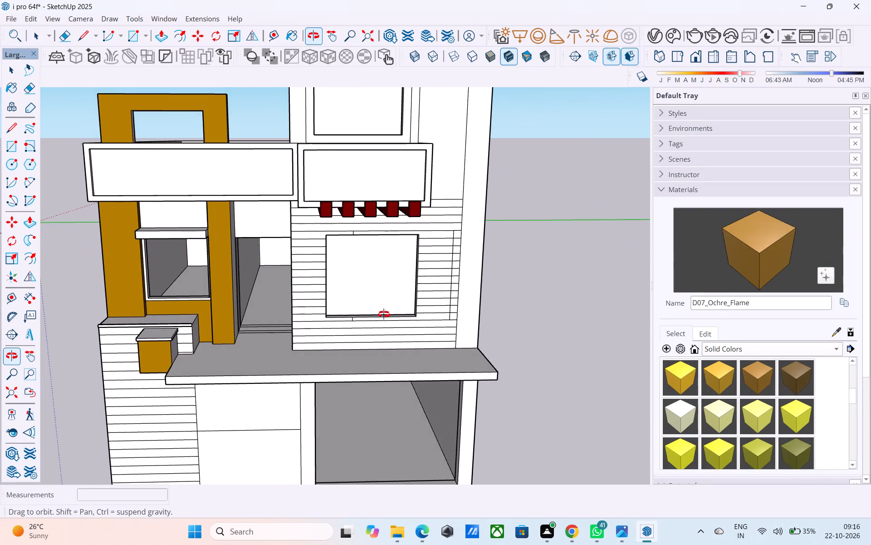
{"action": "middle_click_drag", "start_coordinate": [384, 314], "coordinate": [362, 329]}
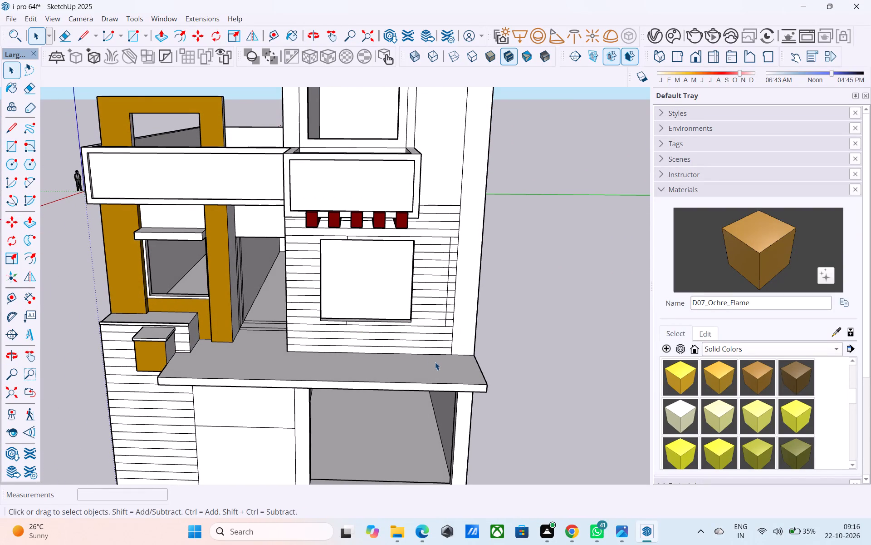
{"action": "scroll", "coordinate": [441, 363], "scroll_direction": "up", "scroll_amount": 2}
{"action": "key", "text": "l"}
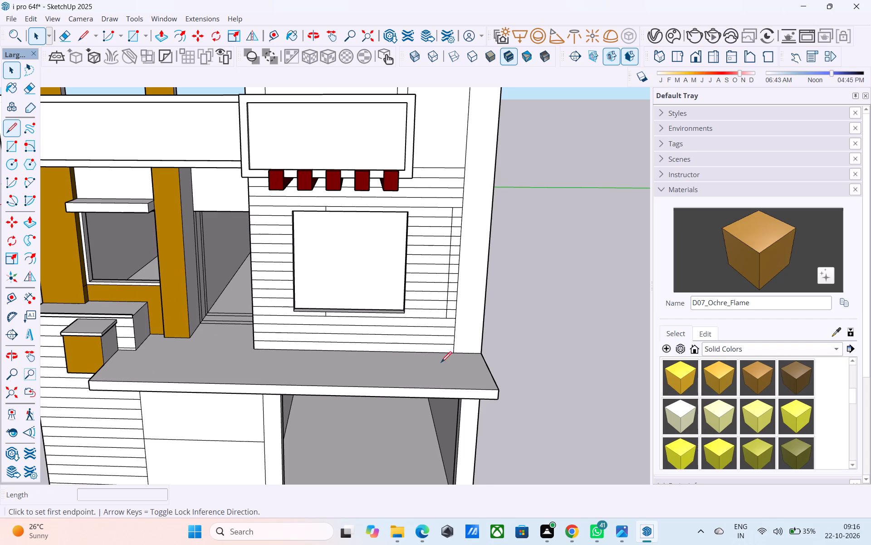
{"action": "scroll", "coordinate": [449, 350], "scroll_direction": "up", "scroll_amount": 3}
{"action": "left_click", "coordinate": [454, 355]}
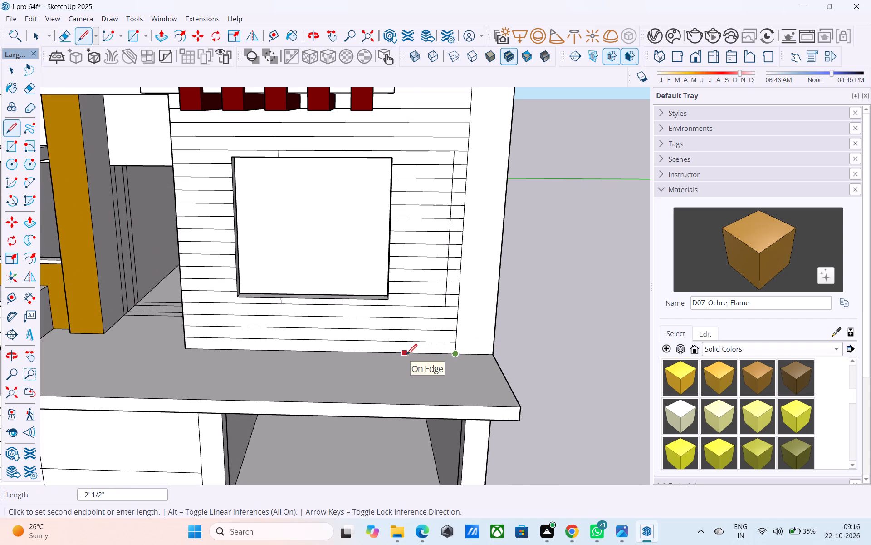
{"action": "type", "text": "1'"}
{"action": "key", "text": "Return"}
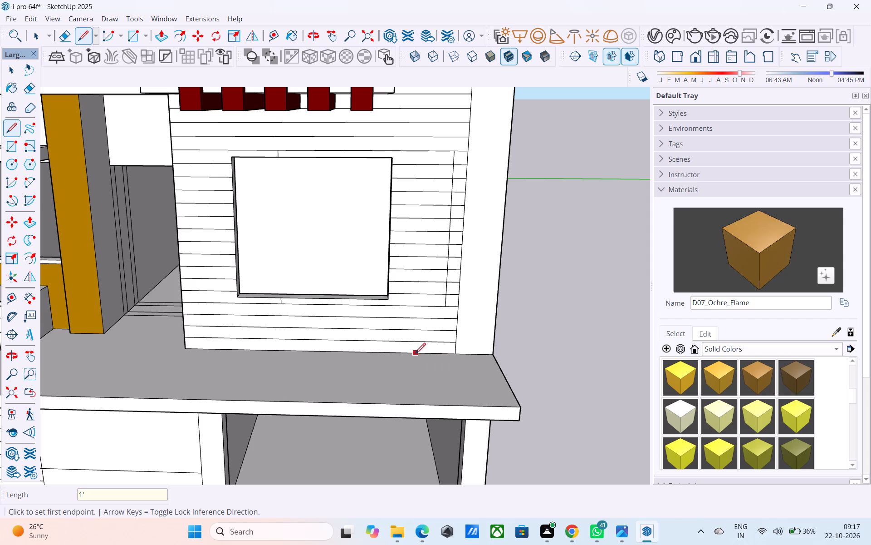
Draw a vertical line from the 1' point up to the small balcony's top level, then across to the column's outer edge.
{"action": "left_click", "coordinate": [431, 352]}
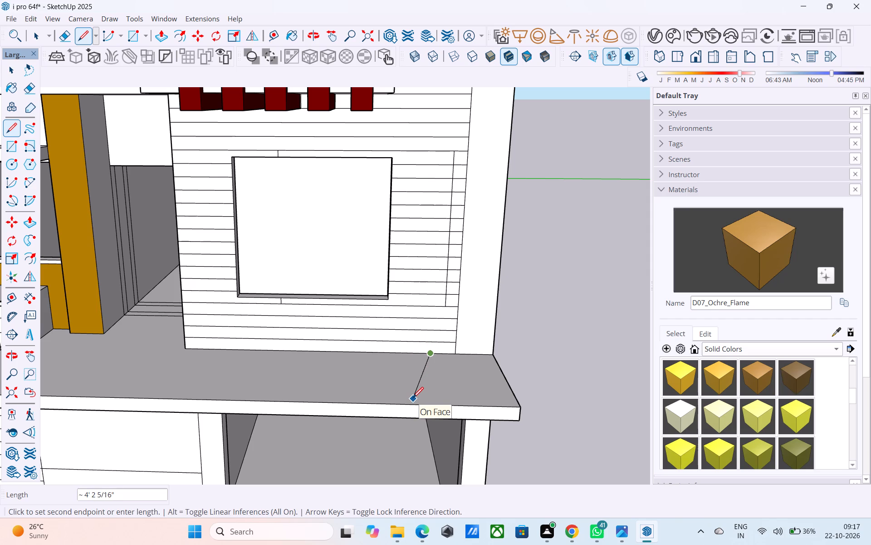
{"action": "scroll", "coordinate": [413, 399], "scroll_direction": "down", "scroll_amount": 2}
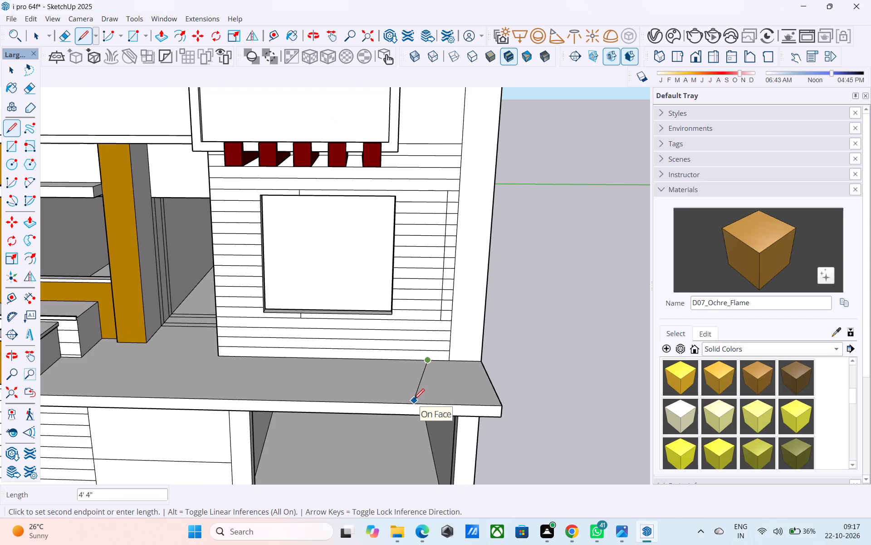
{"action": "scroll", "coordinate": [414, 401], "scroll_direction": "down", "scroll_amount": 2}
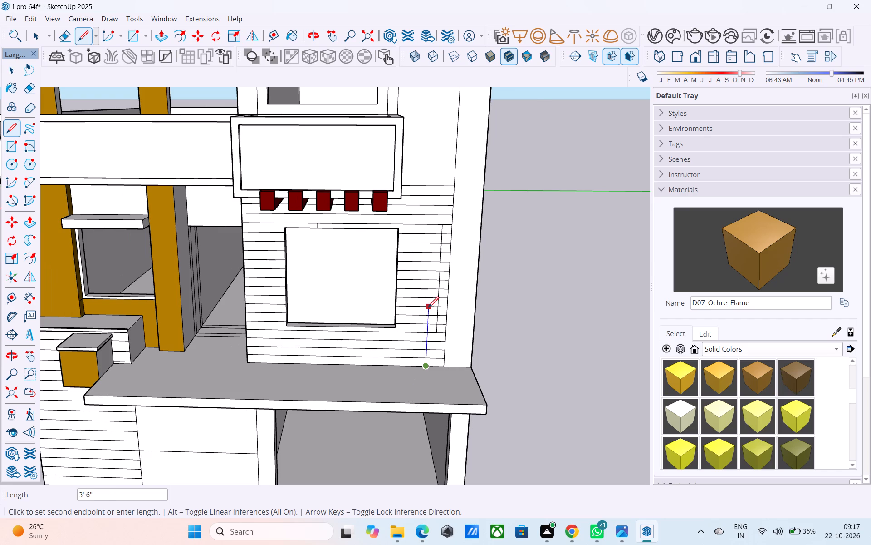
{"action": "scroll", "coordinate": [428, 308], "scroll_direction": "down", "scroll_amount": 4}
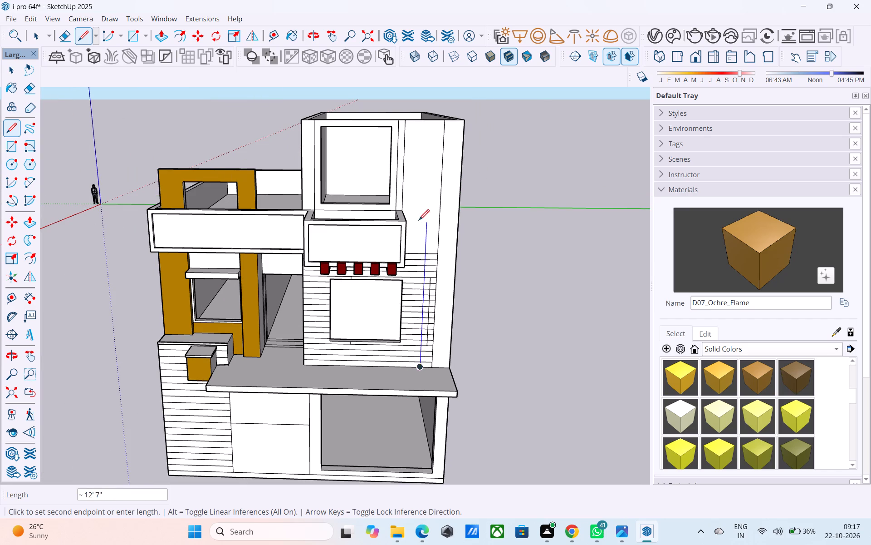
{"action": "scroll", "coordinate": [428, 218], "scroll_direction": "up", "scroll_amount": 6}
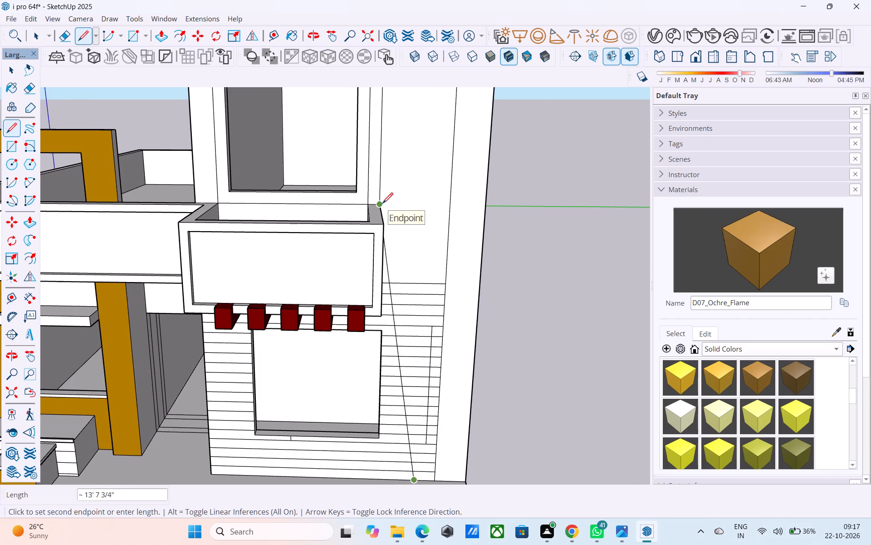
{"action": "left_click", "coordinate": [425, 206]}
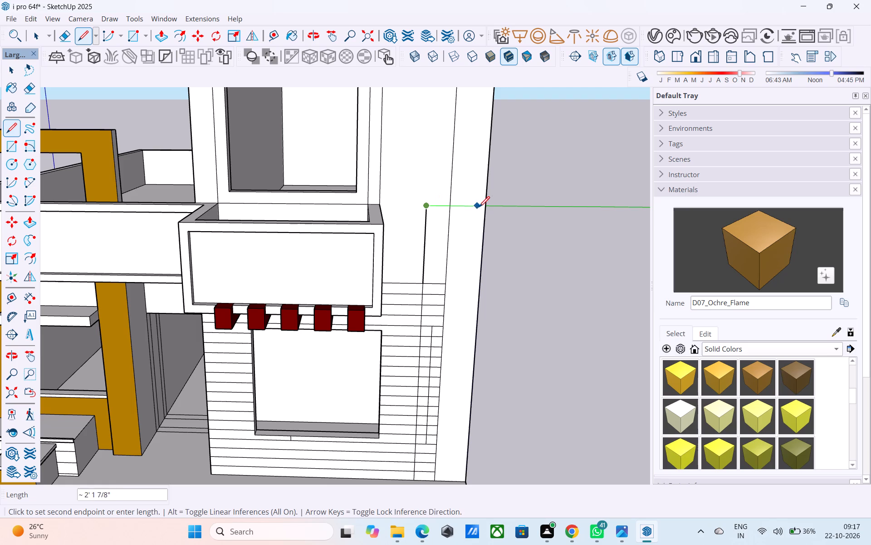
{"action": "left_click", "coordinate": [485, 208]}
Erase the old vertical edge and leftover groove lines inside the newly outlined corner column, from its top line down to the base.
{"action": "key", "text": "e"}
{"action": "left_click_drag", "start_coordinate": [451, 248], "coordinate": [441, 248]}
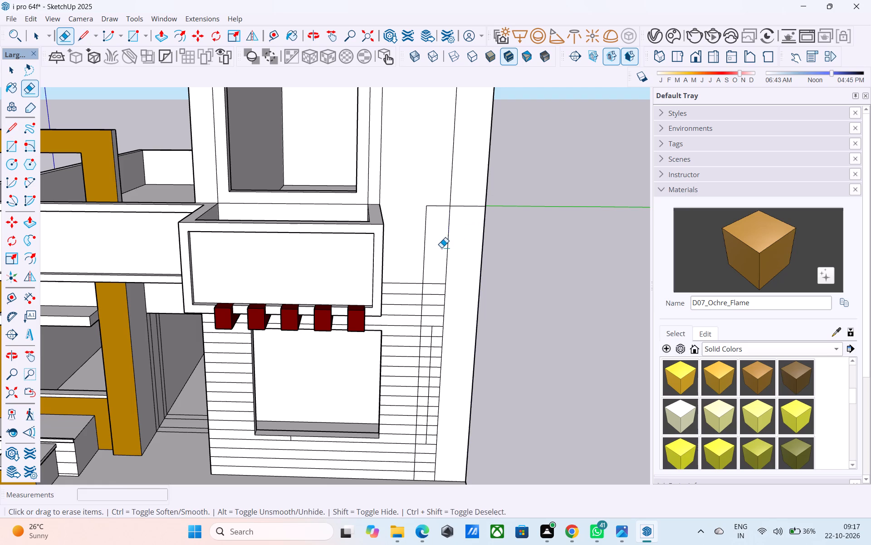
{"action": "left_click_drag", "start_coordinate": [441, 248], "coordinate": [440, 248]}
{"action": "left_click_drag", "start_coordinate": [446, 289], "coordinate": [443, 357]}
{"action": "left_click_drag", "start_coordinate": [438, 277], "coordinate": [431, 341]}
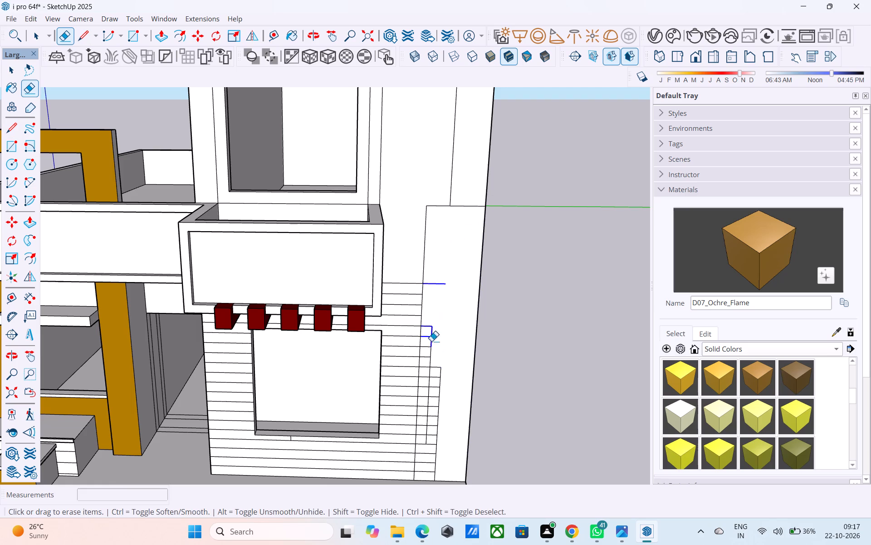
{"action": "left_click_drag", "start_coordinate": [431, 341], "coordinate": [439, 386]}
{"action": "scroll", "coordinate": [435, 258], "scroll_direction": "down", "scroll_amount": 6}
{"action": "scroll", "coordinate": [435, 342], "scroll_direction": "up", "scroll_amount": 6}
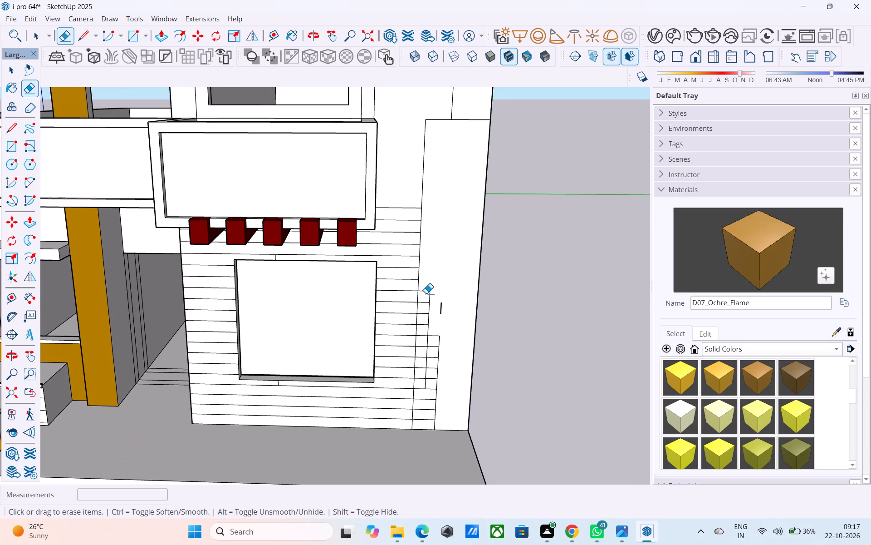
{"action": "left_click_drag", "start_coordinate": [426, 293], "coordinate": [430, 328]}
{"action": "left_click", "coordinate": [440, 307]}
{"action": "left_click_drag", "start_coordinate": [427, 284], "coordinate": [433, 313]}
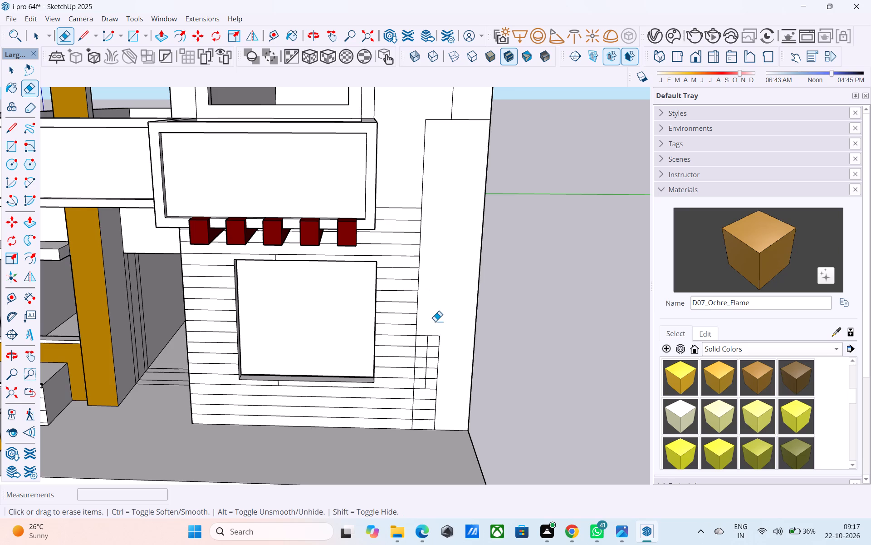
{"action": "left_click_drag", "start_coordinate": [435, 323], "coordinate": [440, 356]}
{"action": "left_click_drag", "start_coordinate": [430, 332], "coordinate": [432, 396]}
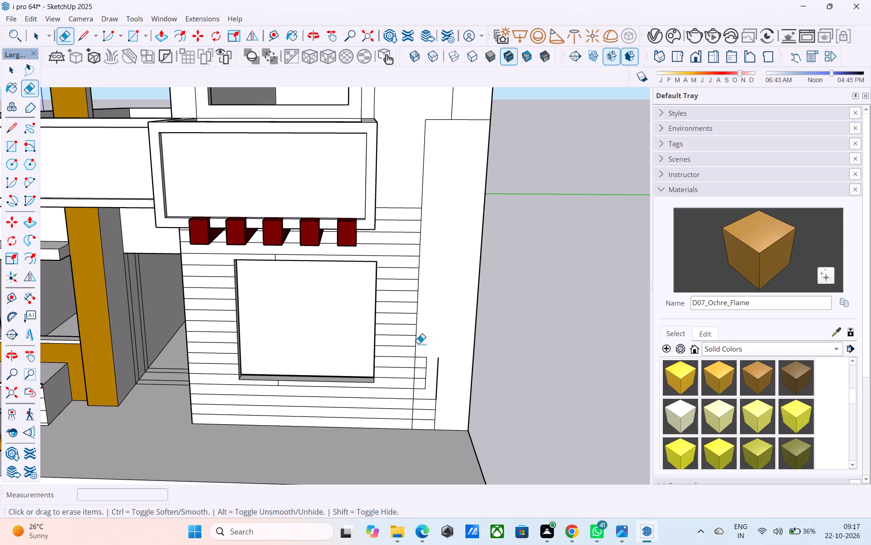
{"action": "left_click_drag", "start_coordinate": [421, 348], "coordinate": [426, 426]}
{"action": "left_click_drag", "start_coordinate": [429, 422], "coordinate": [452, 406]}
{"action": "left_click_drag", "start_coordinate": [431, 383], "coordinate": [422, 374]}
{"action": "key", "text": "space"}
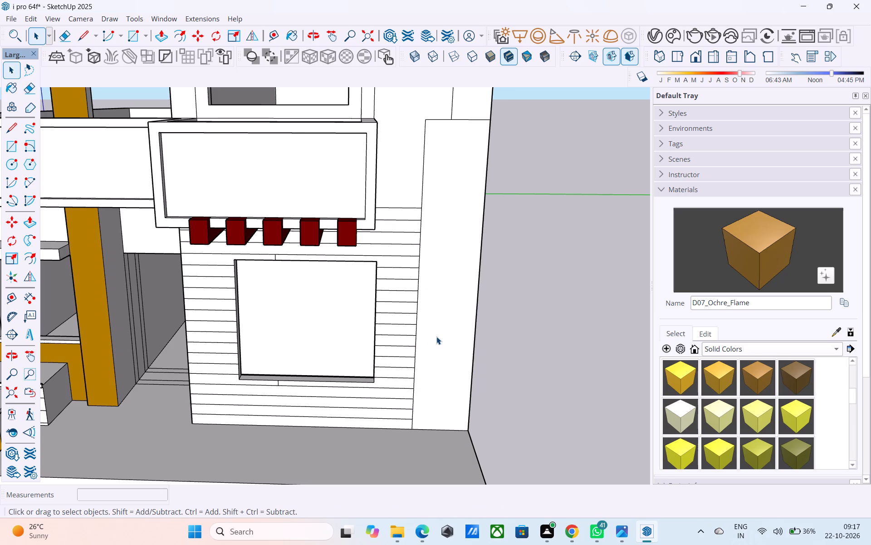
Pull the cleaned corner column face beside the grooved wall outward by 4".
{"action": "middle_click_drag", "start_coordinate": [436, 336], "coordinate": [431, 335]}
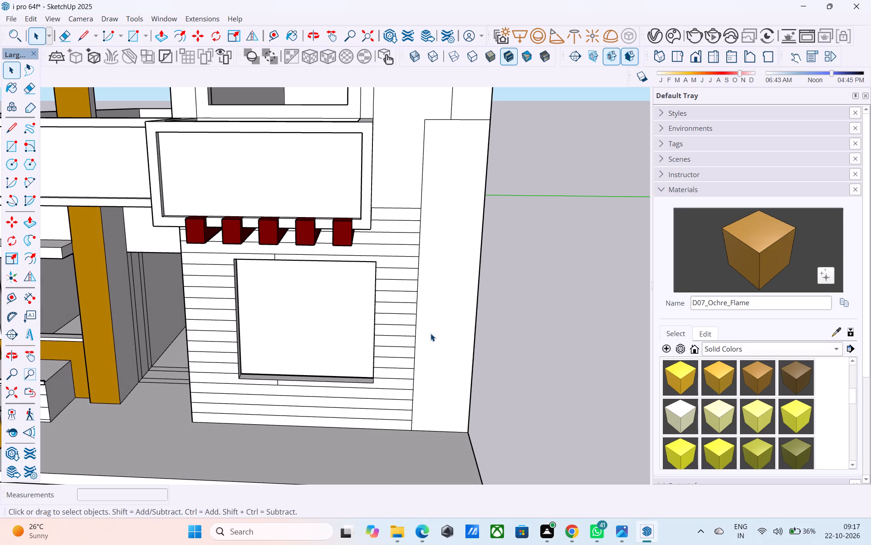
{"action": "scroll", "coordinate": [431, 333], "scroll_direction": "up", "scroll_amount": 1}
{"action": "scroll", "coordinate": [431, 333], "scroll_direction": "down", "scroll_amount": 1}
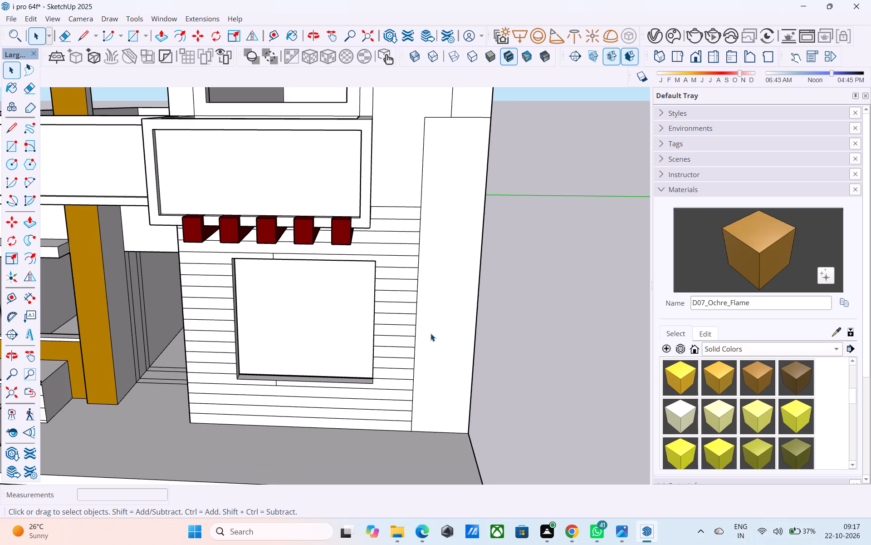
{"action": "middle_click_drag", "start_coordinate": [429, 310], "coordinate": [431, 369]}
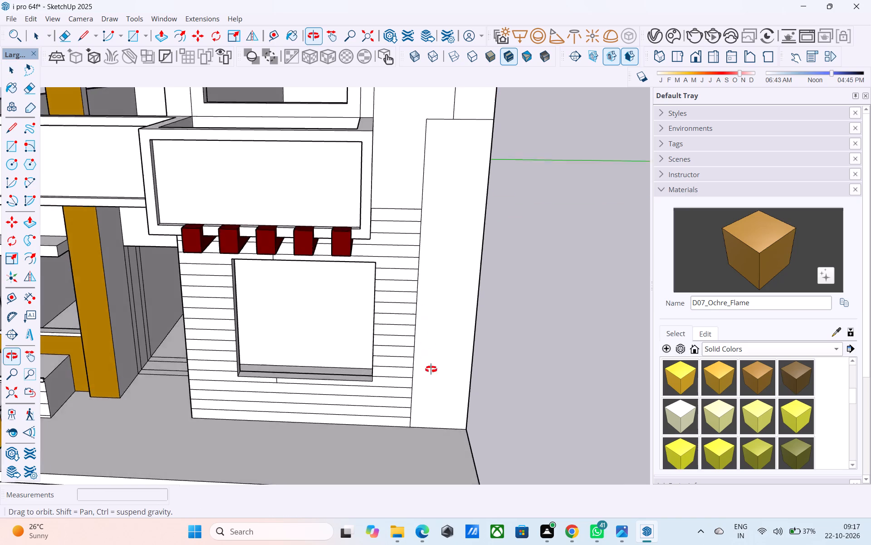
{"action": "middle_click_drag", "start_coordinate": [431, 369], "coordinate": [425, 354]}
{"action": "left_click", "coordinate": [431, 332]}
{"action": "key", "text": "p"}
{"action": "left_click", "coordinate": [435, 322]}
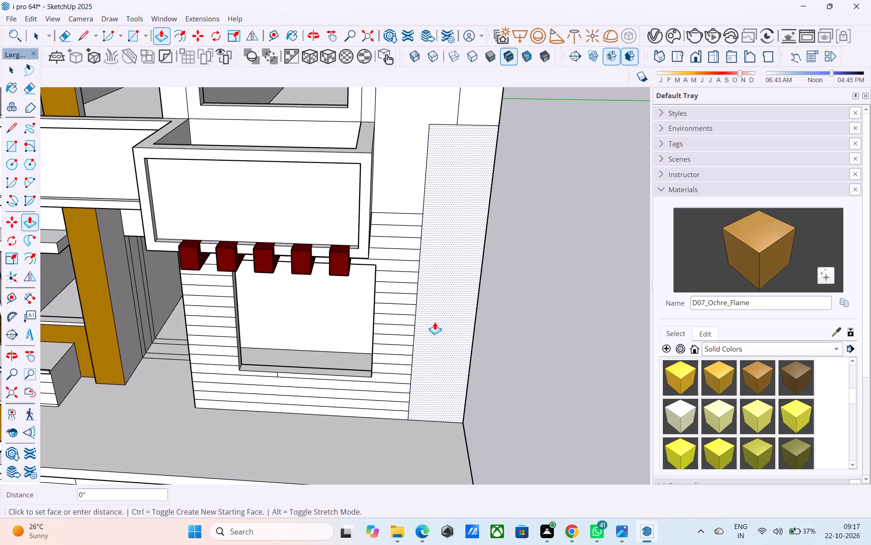
{"action": "type", "text": "4\""}
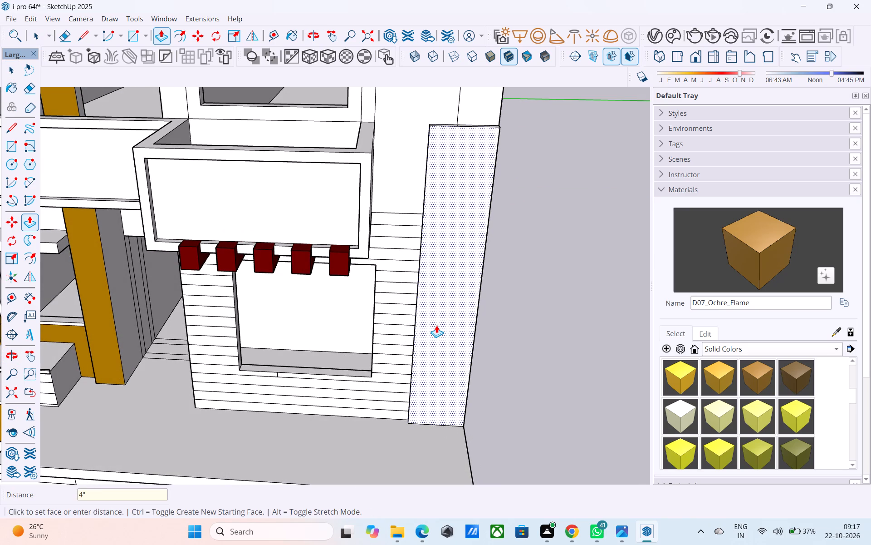
{"action": "key", "text": "Return"}
{"action": "key", "text": "space"}
Examine the whole facade from the front, from below and from the side.
{"action": "middle_click_drag", "start_coordinate": [367, 322], "coordinate": [506, 241]}
{"action": "scroll", "coordinate": [507, 240], "scroll_direction": "down", "scroll_amount": 6}
{"action": "middle_click_drag", "start_coordinate": [503, 277], "coordinate": [467, 285]}
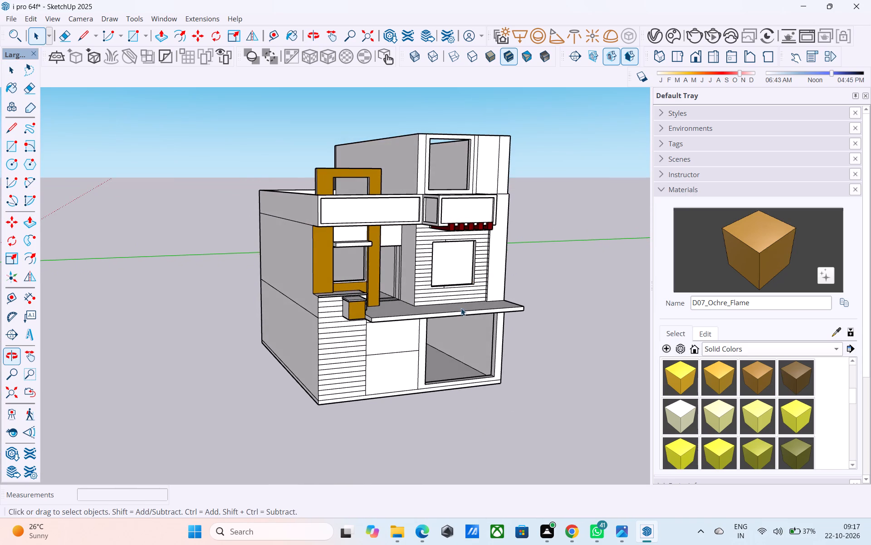
{"action": "middle_click_drag", "start_coordinate": [461, 310], "coordinate": [335, 312]}
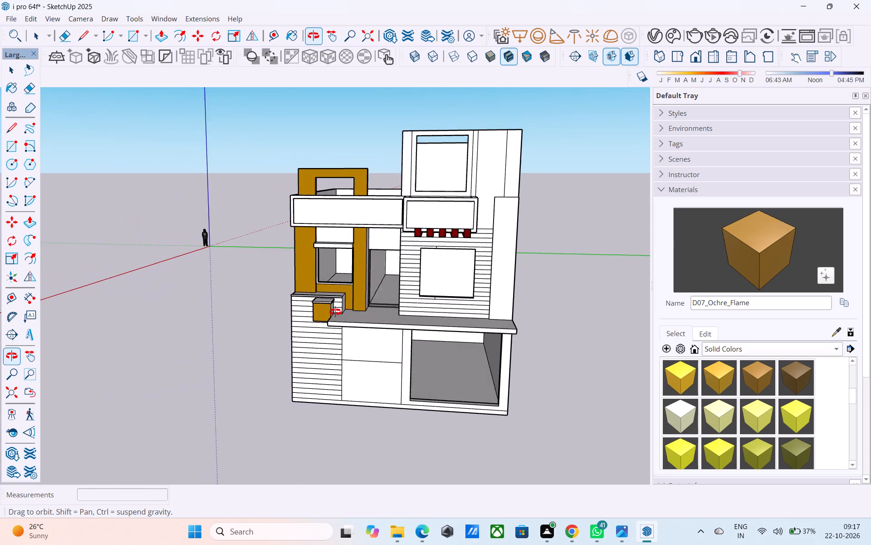
{"action": "middle_click_drag", "start_coordinate": [335, 312], "coordinate": [325, 312]}
{"action": "middle_click_drag", "start_coordinate": [418, 338], "coordinate": [407, 329]}
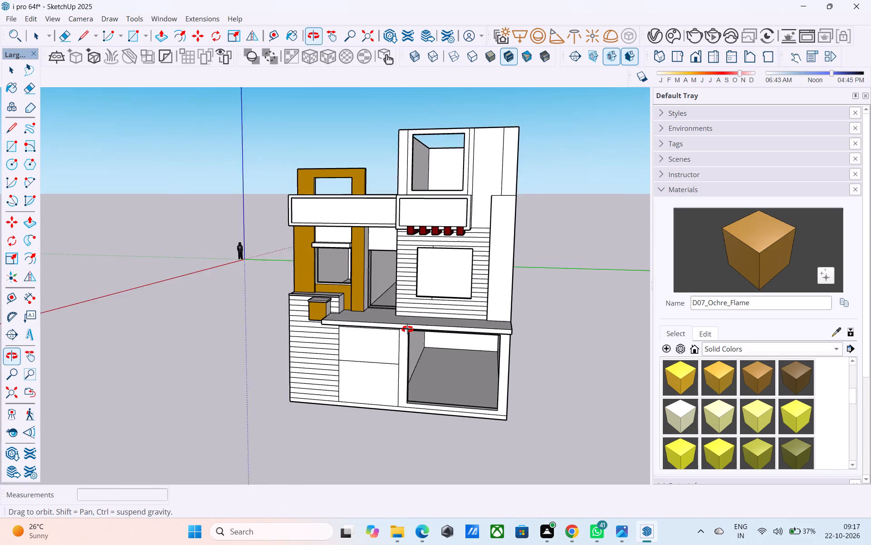
{"action": "middle_click_drag", "start_coordinate": [407, 329], "coordinate": [392, 324]}
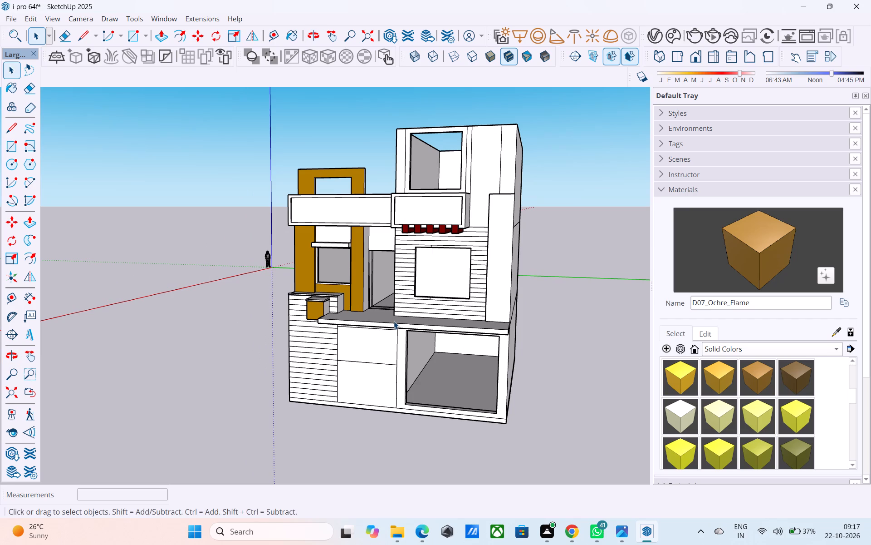
{"action": "middle_click_drag", "start_coordinate": [394, 325], "coordinate": [462, 152]}
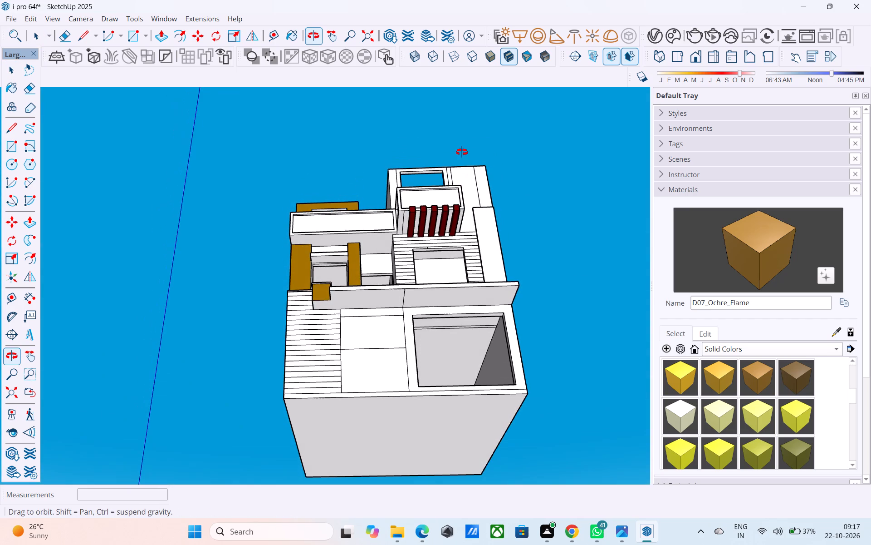
{"action": "middle_click_drag", "start_coordinate": [462, 152], "coordinate": [461, 152]}
{"action": "scroll", "coordinate": [419, 321], "scroll_direction": "up", "scroll_amount": 4}
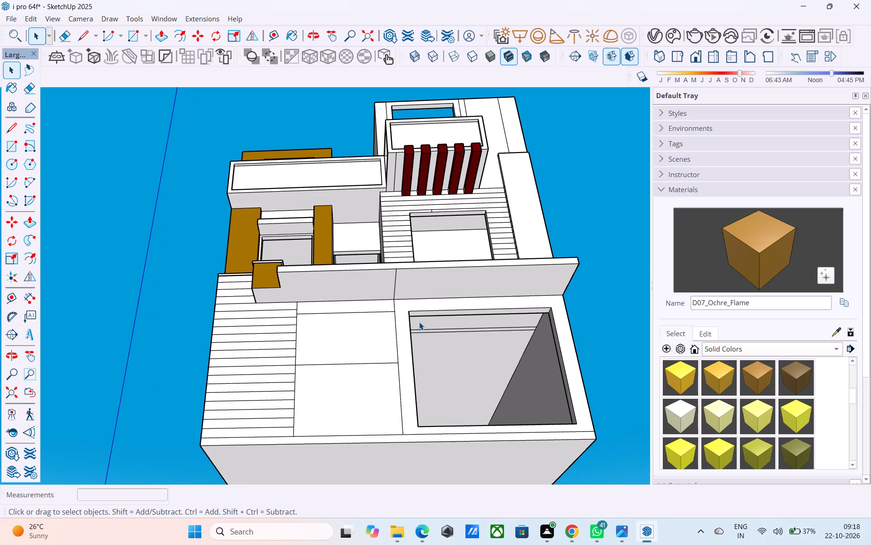
{"action": "scroll", "coordinate": [419, 319], "scroll_direction": "down", "scroll_amount": 4}
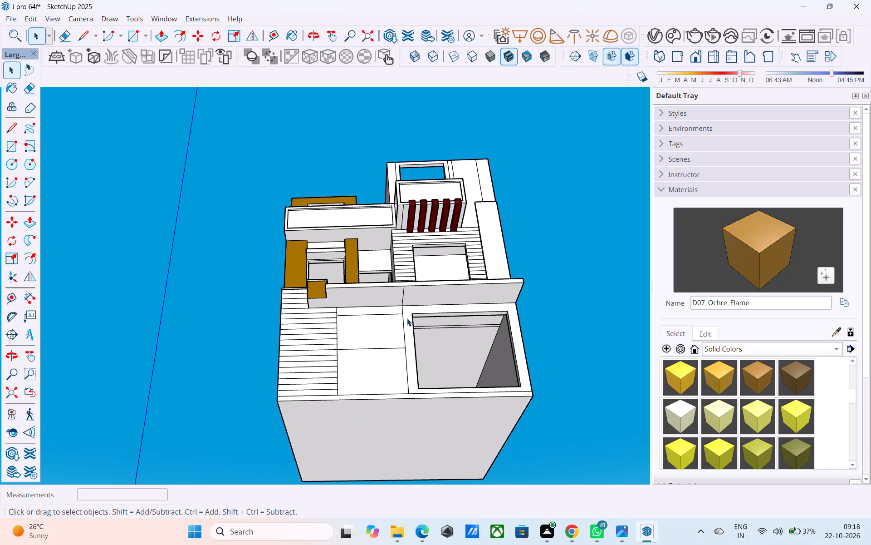
{"action": "scroll", "coordinate": [399, 292], "scroll_direction": "down", "scroll_amount": 2}
{"action": "middle_click_drag", "start_coordinate": [399, 291], "coordinate": [370, 347]}
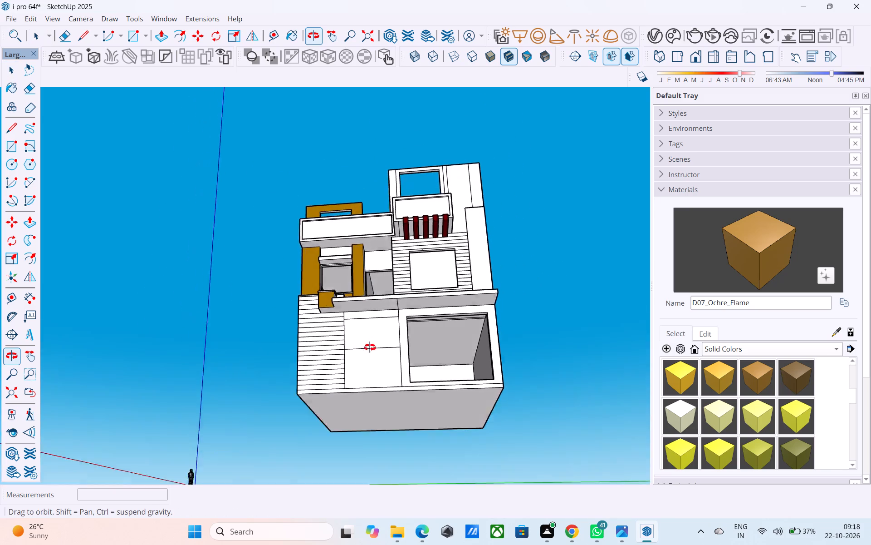
{"action": "middle_click_drag", "start_coordinate": [370, 347], "coordinate": [228, 411]}
{"action": "scroll", "coordinate": [347, 340], "scroll_direction": "up", "scroll_amount": 9}
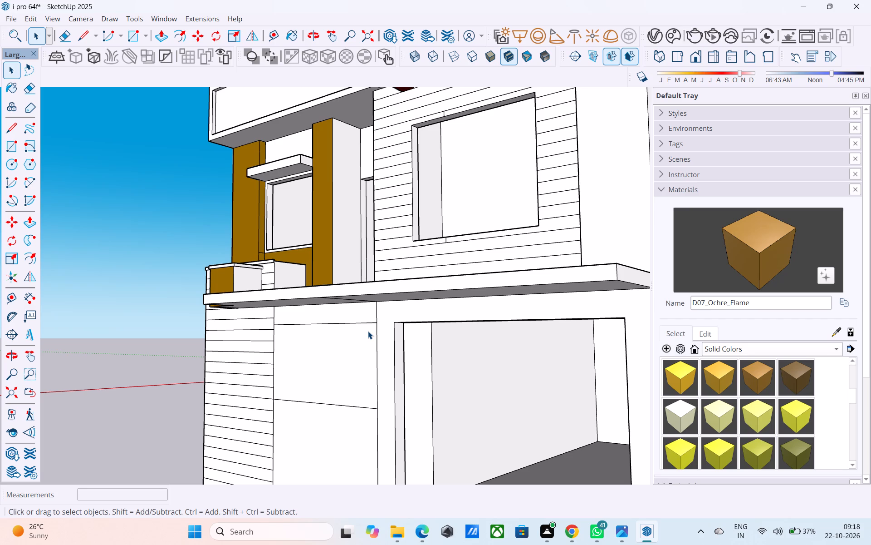
{"action": "scroll", "coordinate": [368, 331], "scroll_direction": "down", "scroll_amount": 5}
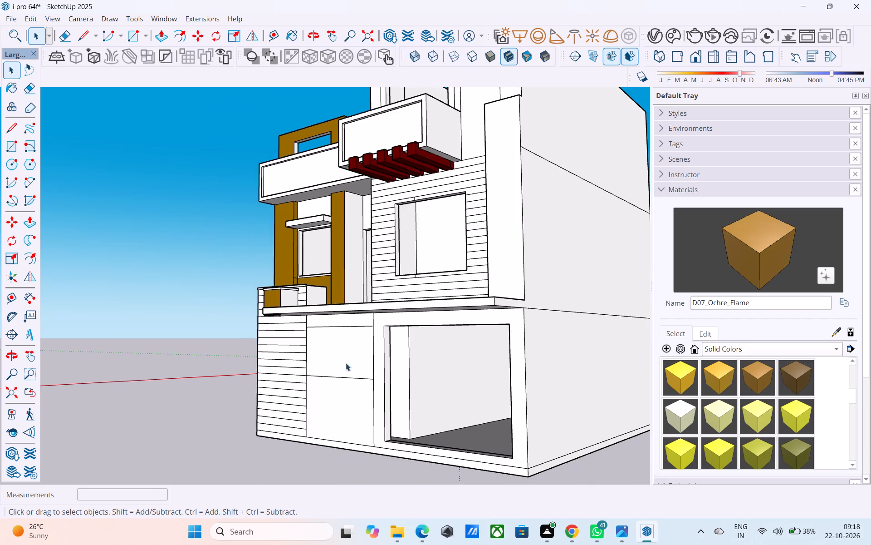
Push the two plain ground-floor panels between the grooved wall and the large opening inward by 3".
{"action": "middle_click_drag", "start_coordinate": [337, 388], "coordinate": [328, 420]}
{"action": "scroll", "coordinate": [331, 417], "scroll_direction": "up", "scroll_amount": 3}
{"action": "middle_click_drag", "start_coordinate": [336, 416], "coordinate": [361, 418]}
{"action": "scroll", "coordinate": [361, 418], "scroll_direction": "up", "scroll_amount": 1}
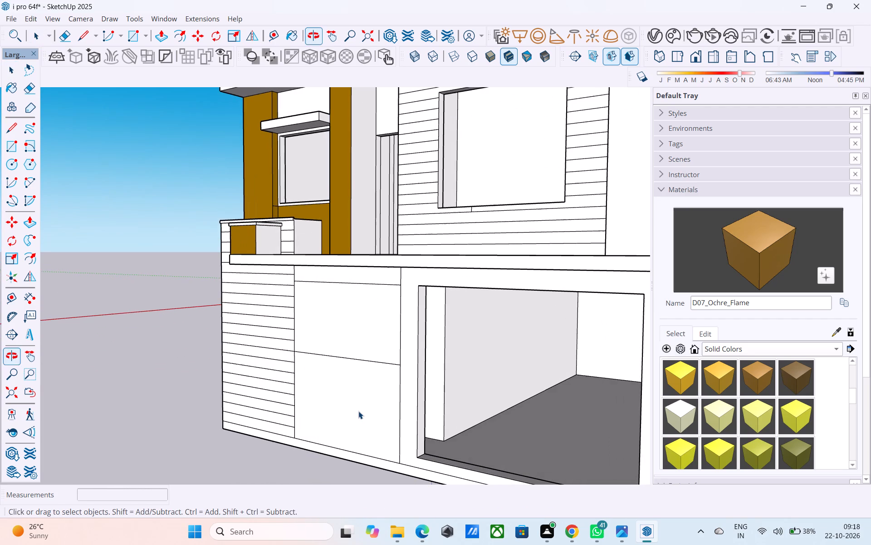
{"action": "left_click", "coordinate": [357, 410]}
{"action": "key", "text": "p"}
{"action": "left_click", "coordinate": [357, 409]}
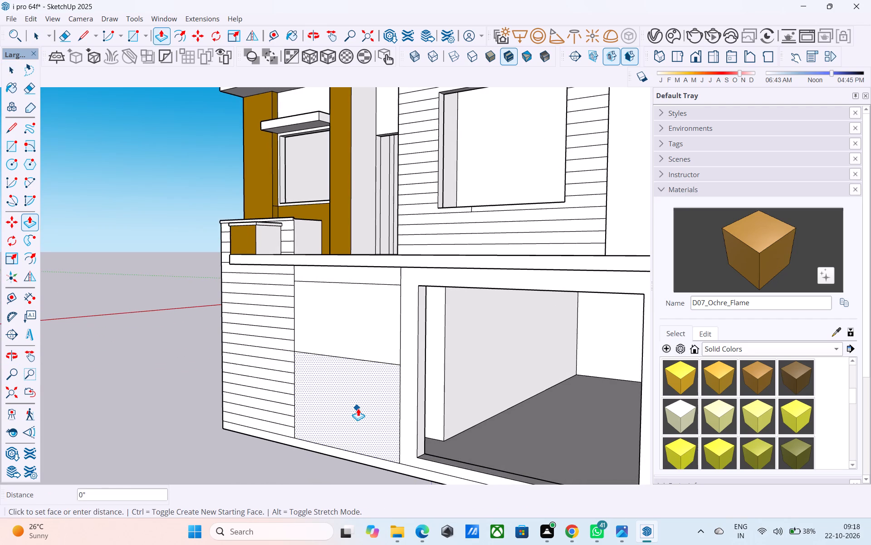
{"action": "type", "text": "3\""}
{"action": "key", "text": "Return"}
{"action": "double_click", "coordinate": [352, 337]}
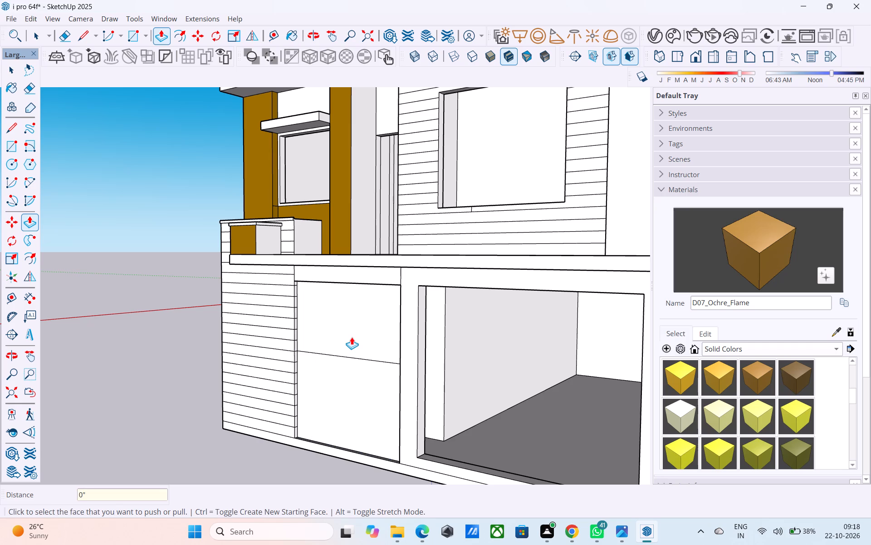
{"action": "key", "text": "space"}
Examine the recessed ground-floor panels and their reveals beneath the slab.
{"action": "middle_click_drag", "start_coordinate": [352, 337], "coordinate": [352, 328]}
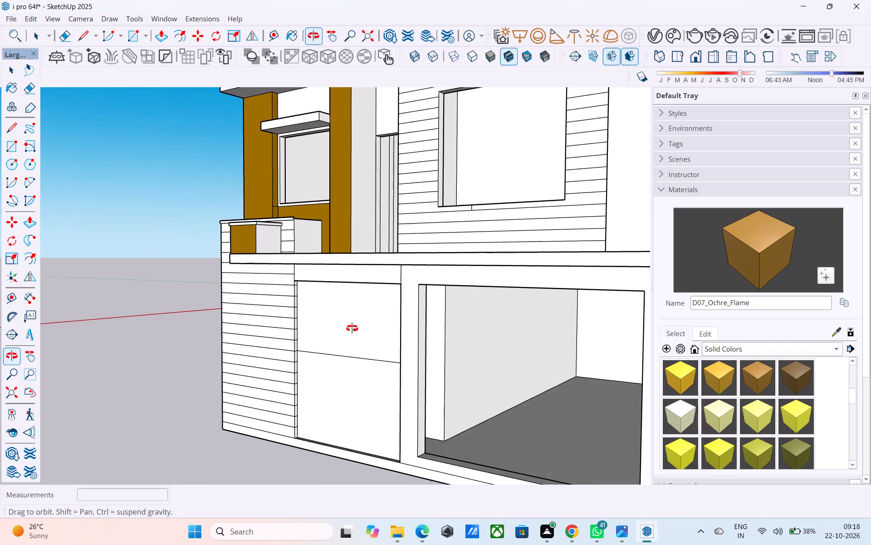
{"action": "middle_click_drag", "start_coordinate": [352, 328], "coordinate": [335, 287]}
{"action": "scroll", "coordinate": [337, 289], "scroll_direction": "up", "scroll_amount": 7}
{"action": "scroll", "coordinate": [340, 289], "scroll_direction": "down", "scroll_amount": 6}
{"action": "scroll", "coordinate": [325, 329], "scroll_direction": "up", "scroll_amount": 4}
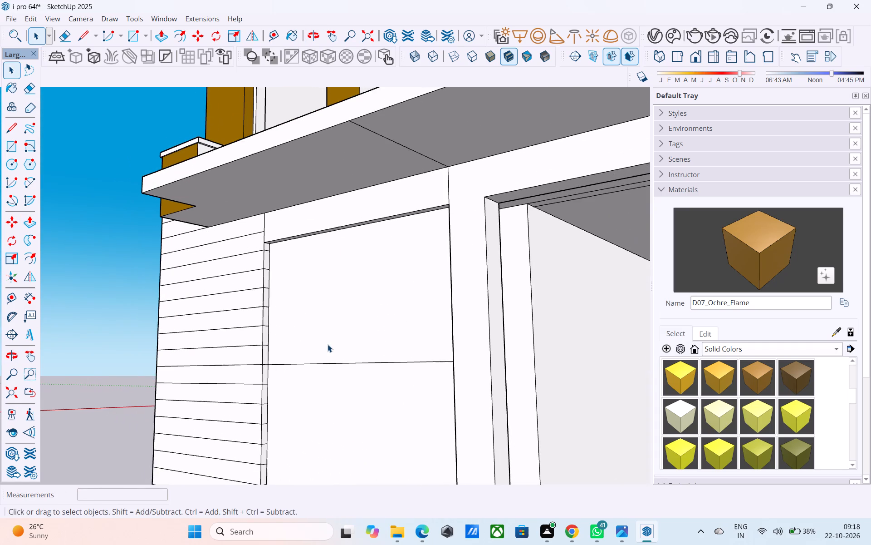
{"action": "scroll", "coordinate": [313, 374], "scroll_direction": "down", "scroll_amount": 3}
{"action": "middle_click_drag", "start_coordinate": [313, 374], "coordinate": [355, 367]}
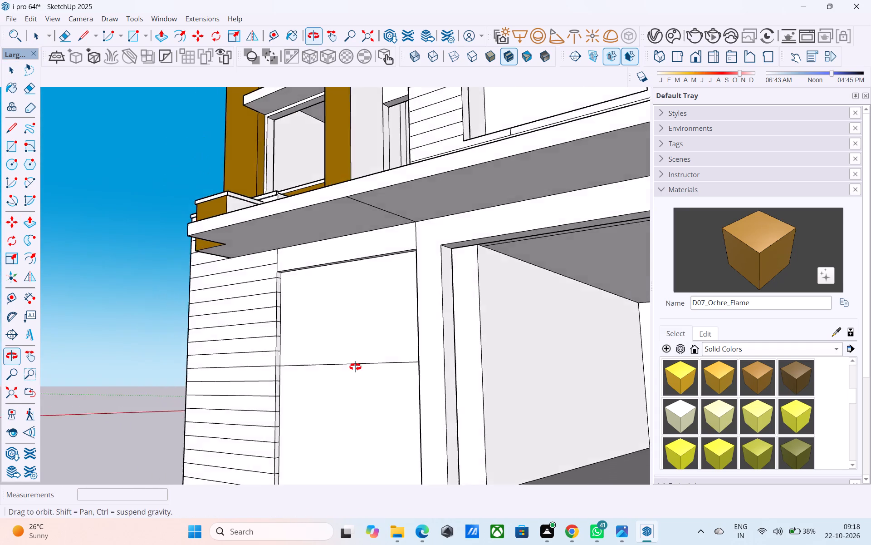
{"action": "middle_click_drag", "start_coordinate": [355, 367], "coordinate": [392, 366]}
{"action": "scroll", "coordinate": [357, 340], "scroll_direction": "down", "scroll_amount": 5}
{"action": "middle_click_drag", "start_coordinate": [357, 340], "coordinate": [422, 369]}
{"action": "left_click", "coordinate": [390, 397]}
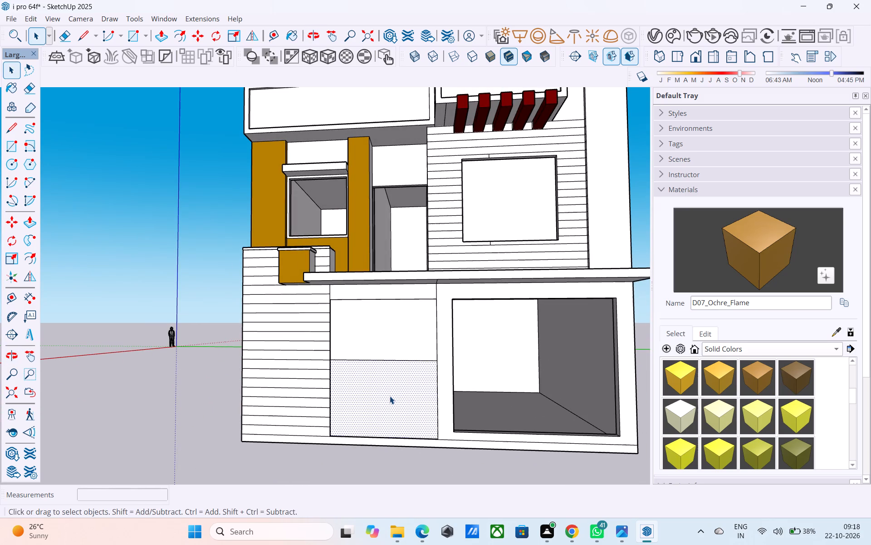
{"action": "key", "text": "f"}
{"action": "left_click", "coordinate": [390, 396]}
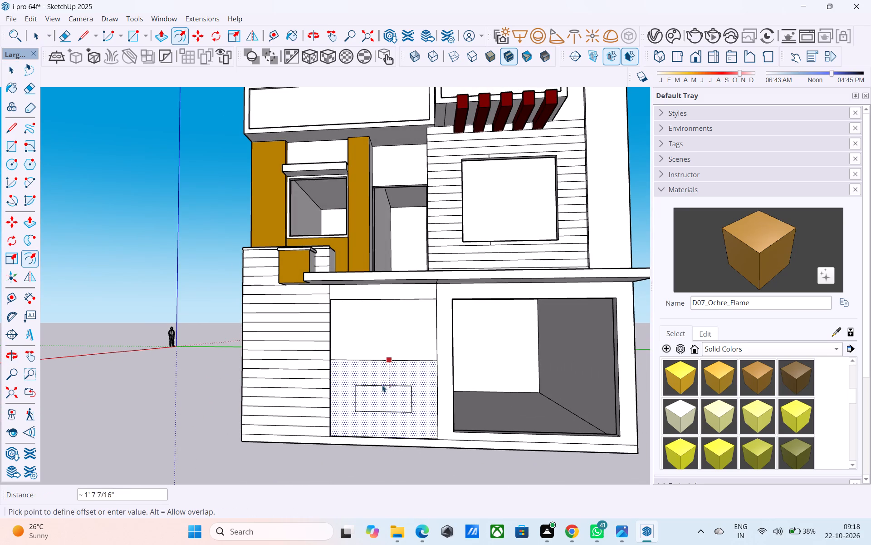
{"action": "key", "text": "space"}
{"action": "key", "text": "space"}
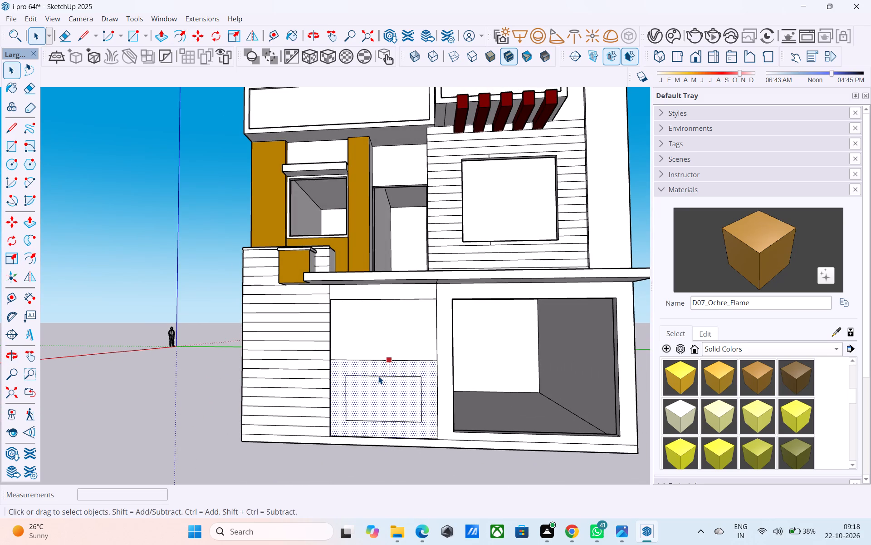
Place a vertical guide 1.5' inside the recessed panels, measured from their edge beside the grooved wall.
{"action": "key", "text": "t"}
{"action": "middle_click_drag", "start_coordinate": [372, 381], "coordinate": [323, 398]}
{"action": "scroll", "coordinate": [323, 394], "scroll_direction": "up", "scroll_amount": 1}
{"action": "scroll", "coordinate": [323, 393], "scroll_direction": "down", "scroll_amount": 1}
{"action": "scroll", "coordinate": [323, 393], "scroll_direction": "up", "scroll_amount": 3}
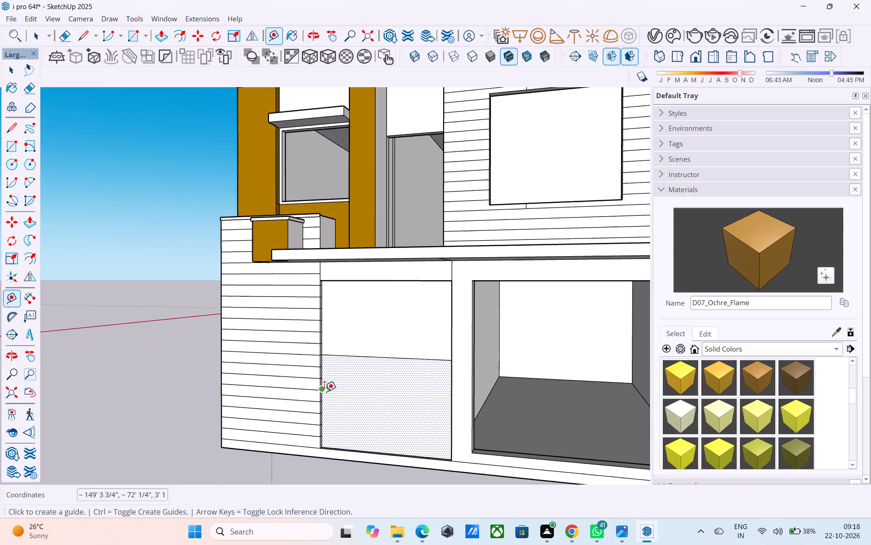
{"action": "scroll", "coordinate": [324, 391], "scroll_direction": "up", "scroll_amount": 6}
{"action": "left_click", "coordinate": [323, 380]}
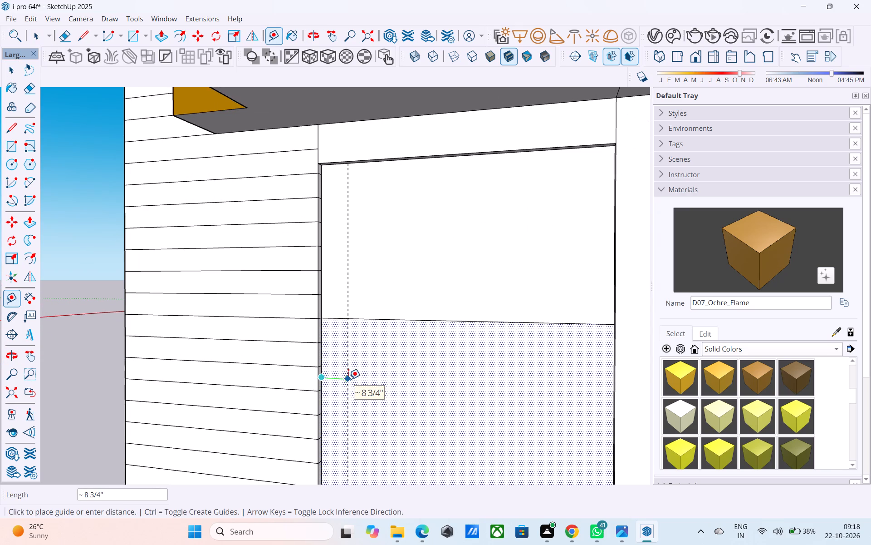
{"action": "type", "text": "1'"}
{"action": "key", "text": "Return"}
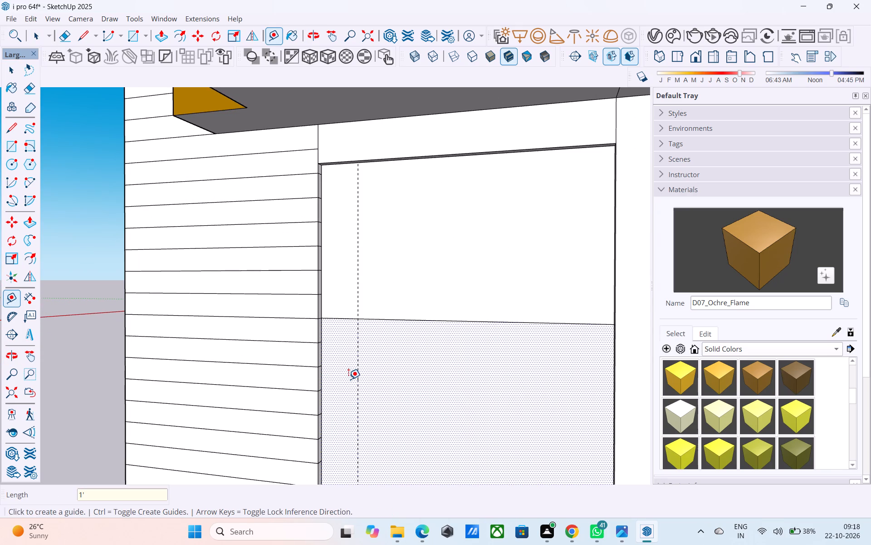
{"action": "type", "text": "1.5'"}
{"action": "key", "text": "Return"}
Place a second vertical guide 1.5' inside the recessed panels, measured from their edge beside the large opening.
{"action": "middle_click_drag", "start_coordinate": [348, 379], "coordinate": [575, 350]}
{"action": "scroll", "coordinate": [569, 350], "scroll_direction": "up", "scroll_amount": 4}
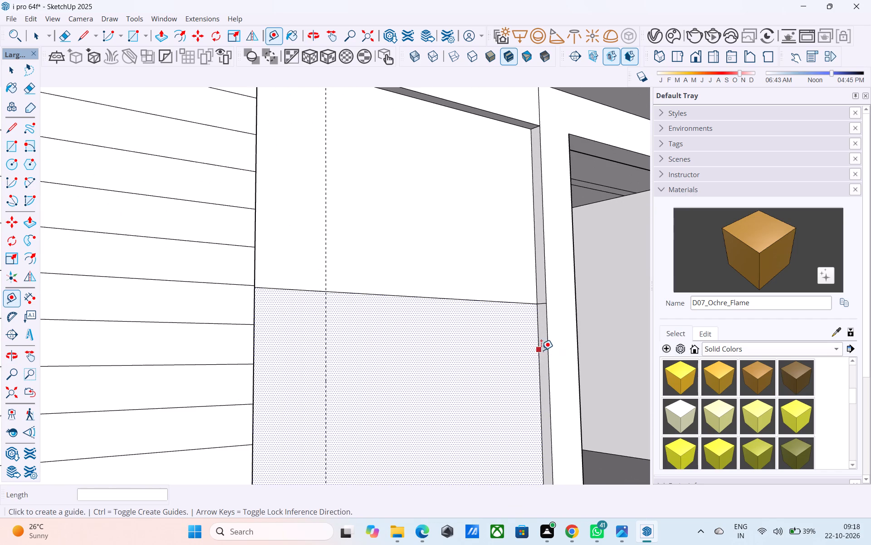
{"action": "left_click", "coordinate": [541, 350]}
{"action": "middle_click_drag", "start_coordinate": [513, 357], "coordinate": [482, 380]}
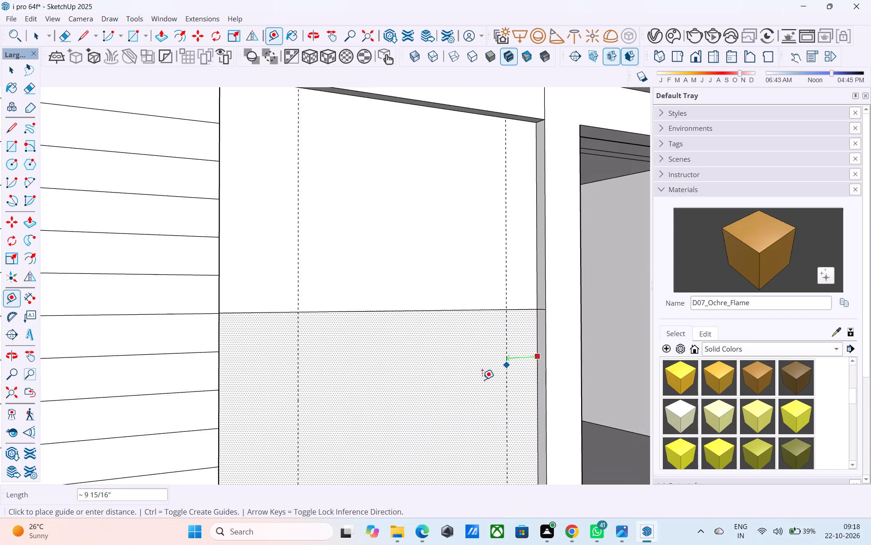
{"action": "type", "text": "1.5'"}
{"action": "key", "text": "Return"}
Draw a vertical line down the guide nearer the grooved wall, from the lower panel's top edge to its bottom edge.
{"action": "scroll", "coordinate": [460, 342], "scroll_direction": "down", "scroll_amount": 5}
{"action": "middle_click_drag", "start_coordinate": [459, 342], "coordinate": [378, 387]}
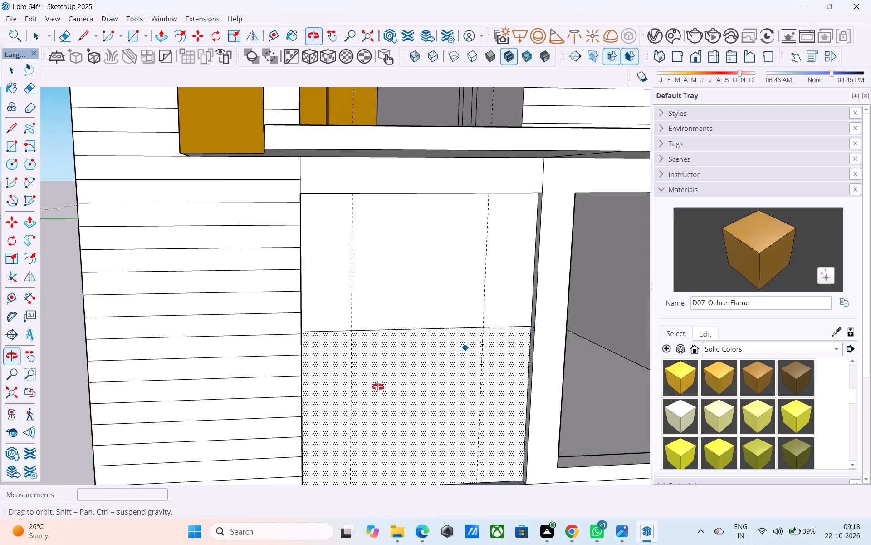
{"action": "middle_click_drag", "start_coordinate": [378, 387], "coordinate": [377, 383]}
{"action": "scroll", "coordinate": [377, 357], "scroll_direction": "down", "scroll_amount": 6}
{"action": "key", "text": "l"}
{"action": "scroll", "coordinate": [373, 351], "scroll_direction": "up", "scroll_amount": 9}
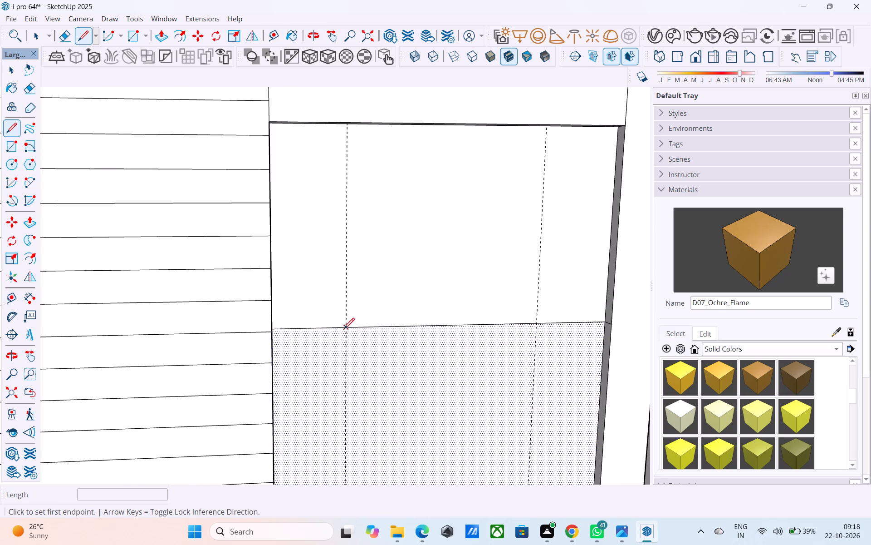
{"action": "left_click", "coordinate": [344, 330]}
{"action": "scroll", "coordinate": [344, 277], "scroll_direction": "down", "scroll_amount": 6}
{"action": "scroll", "coordinate": [366, 450], "scroll_direction": "up", "scroll_amount": 12}
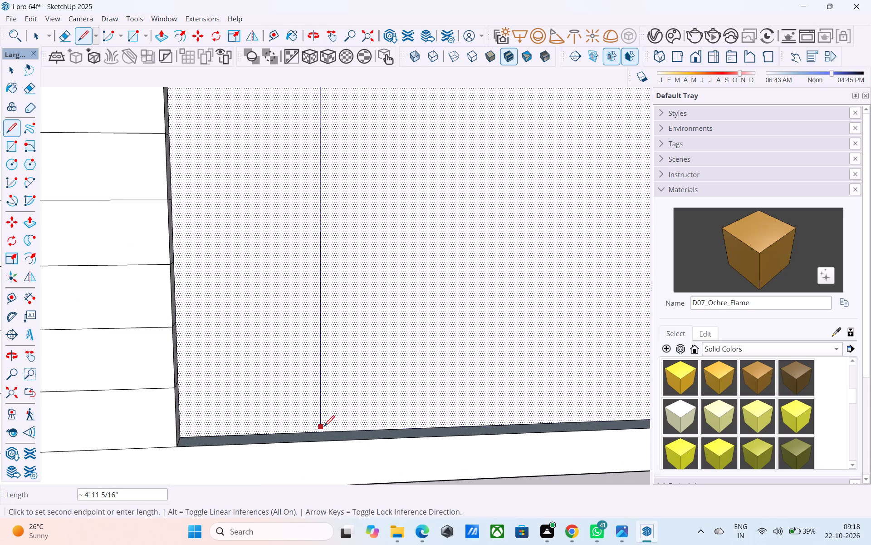
{"action": "left_click", "coordinate": [323, 429]}
Draw a 5' vertical line down the guide nearer the large opening, from the lower panel's top edge to its bottom edge.
{"action": "scroll", "coordinate": [289, 441], "scroll_direction": "down", "scroll_amount": 9}
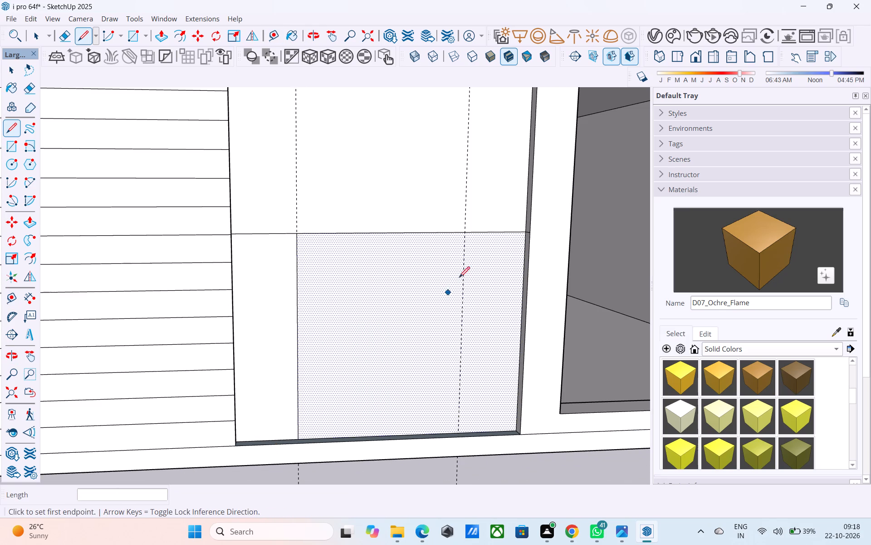
{"action": "left_click", "coordinate": [465, 234]}
{"action": "scroll", "coordinate": [465, 234], "scroll_direction": "down", "scroll_amount": 4}
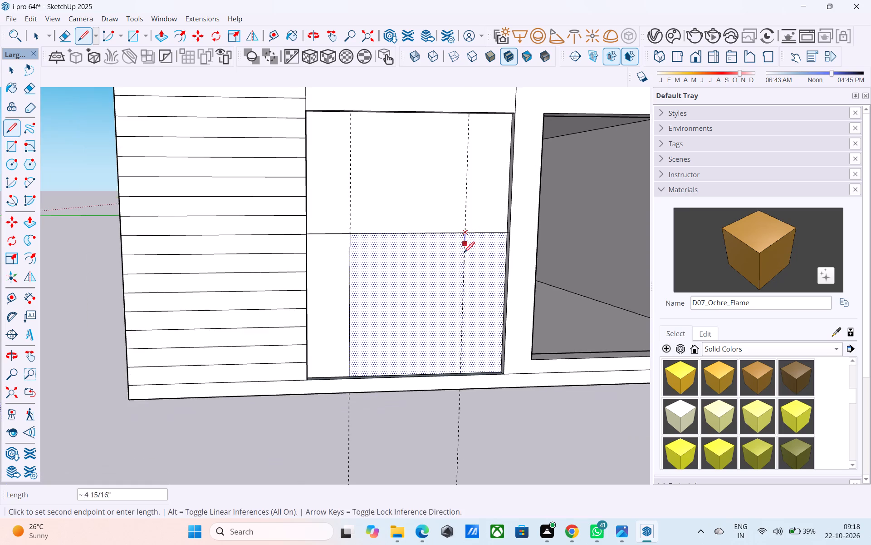
{"action": "middle_click_drag", "start_coordinate": [463, 323], "coordinate": [460, 404]}
{"action": "scroll", "coordinate": [460, 404], "scroll_direction": "up", "scroll_amount": 3}
{"action": "scroll", "coordinate": [460, 404], "scroll_direction": "down", "scroll_amount": 1}
{"action": "scroll", "coordinate": [460, 404], "scroll_direction": "up", "scroll_amount": 6}
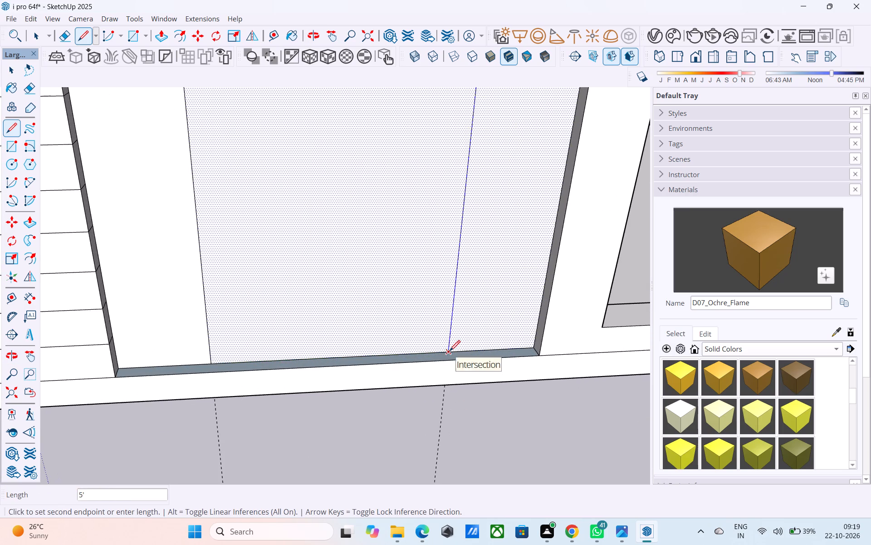
{"action": "left_click", "coordinate": [450, 352]}
Copy all three segments of the edge between the two panels up to the recess's top edge, dividing the distance into 8 equal spaces.
{"action": "scroll", "coordinate": [447, 358], "scroll_direction": "down", "scroll_amount": 9}
{"action": "middle_click_drag", "start_coordinate": [365, 415], "coordinate": [353, 378]}
{"action": "scroll", "coordinate": [368, 317], "scroll_direction": "up", "scroll_amount": 3}
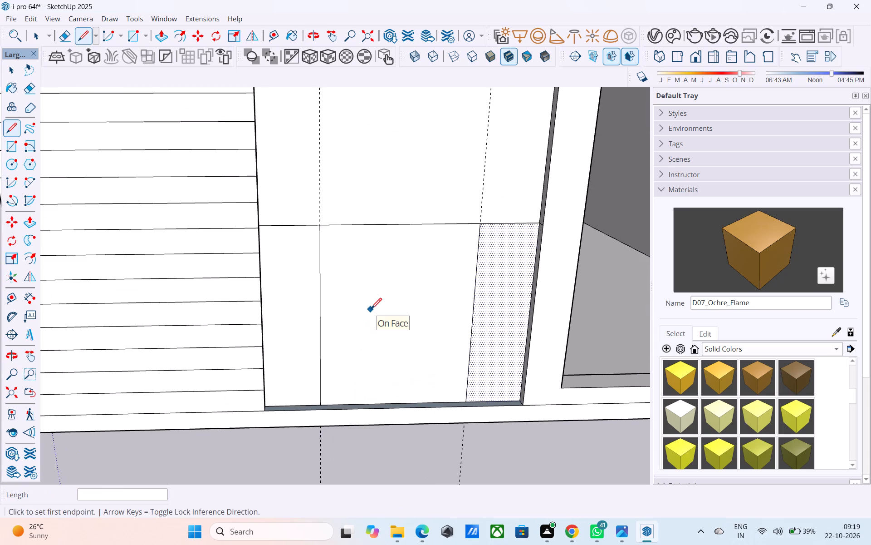
{"action": "key", "text": "space"}
{"action": "middle_click_drag", "start_coordinate": [373, 305], "coordinate": [371, 327]}
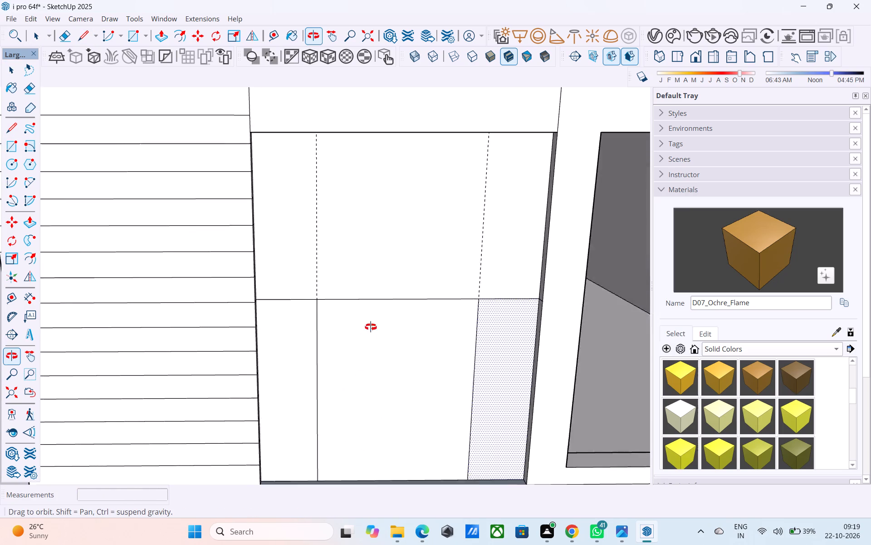
{"action": "middle_click_drag", "start_coordinate": [371, 327], "coordinate": [372, 316]}
{"action": "middle_click_drag", "start_coordinate": [365, 287], "coordinate": [330, 347]}
{"action": "scroll", "coordinate": [321, 346], "scroll_direction": "up", "scroll_amount": 3}
{"action": "left_click", "coordinate": [308, 329]}
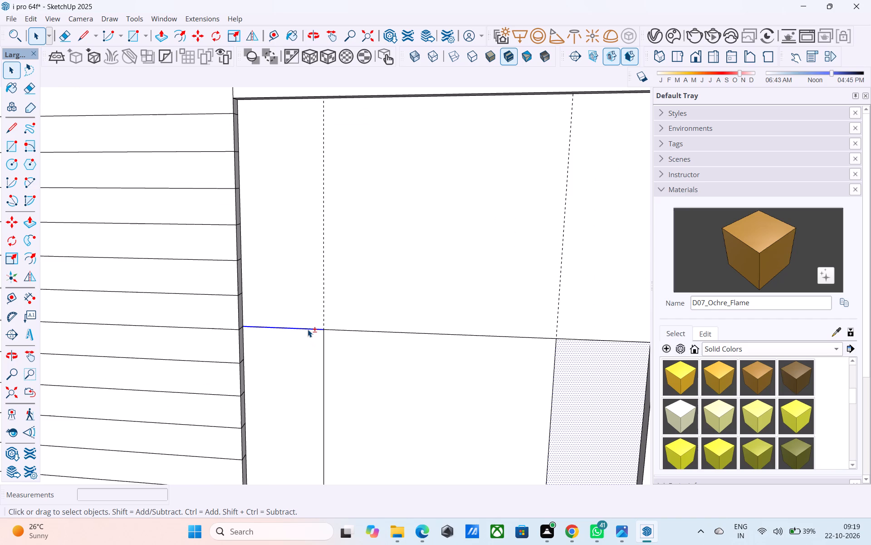
{"action": "left_click", "coordinate": [355, 330], "text": "shift"}
{"action": "left_click", "coordinate": [585, 342], "text": "shift"}
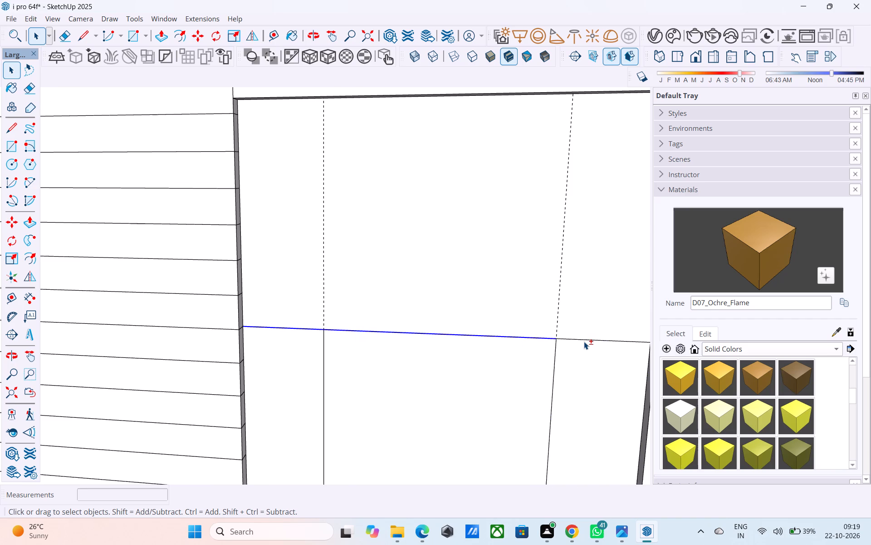
{"action": "left_click", "coordinate": [583, 340], "text": "shift"}
{"action": "middle_click_drag", "start_coordinate": [547, 305], "coordinate": [552, 268], "text": "shift"}
{"action": "key", "text": "m"}
{"action": "middle_click_drag", "start_coordinate": [383, 299], "coordinate": [338, 328], "text": "shift"}
{"action": "scroll", "coordinate": [279, 359], "scroll_direction": "up", "scroll_amount": 3}
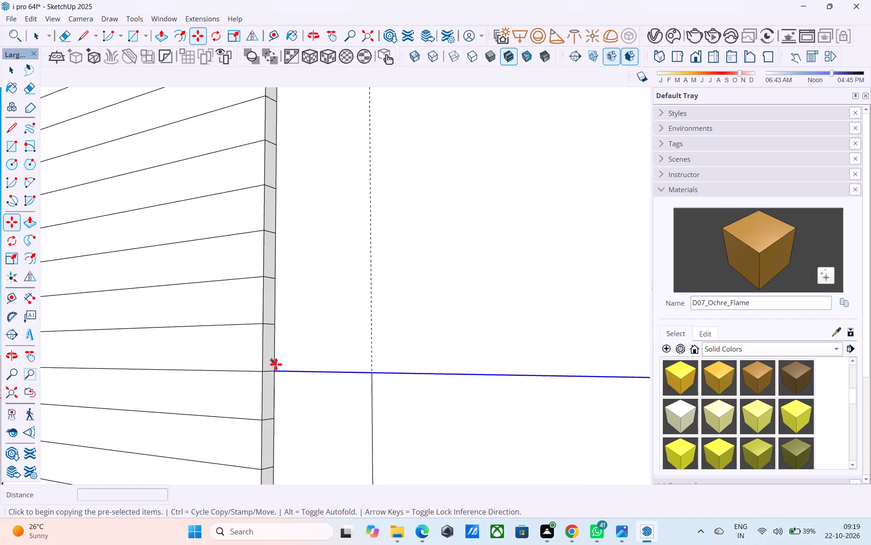
{"action": "left_click", "coordinate": [275, 368]}
{"action": "middle_click_drag", "start_coordinate": [309, 251], "coordinate": [317, 328], "text": "shift"}
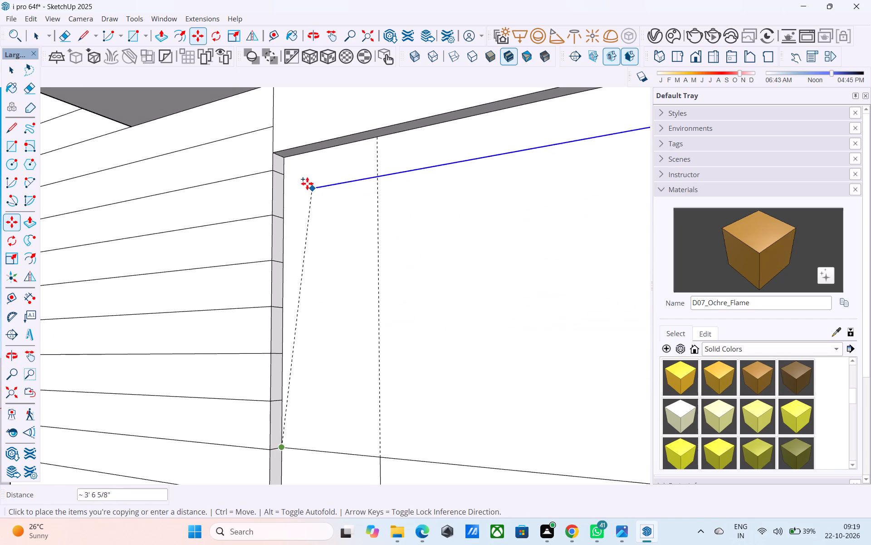
{"action": "left_click", "coordinate": [287, 159]}
{"action": "key", "text": "slash"}
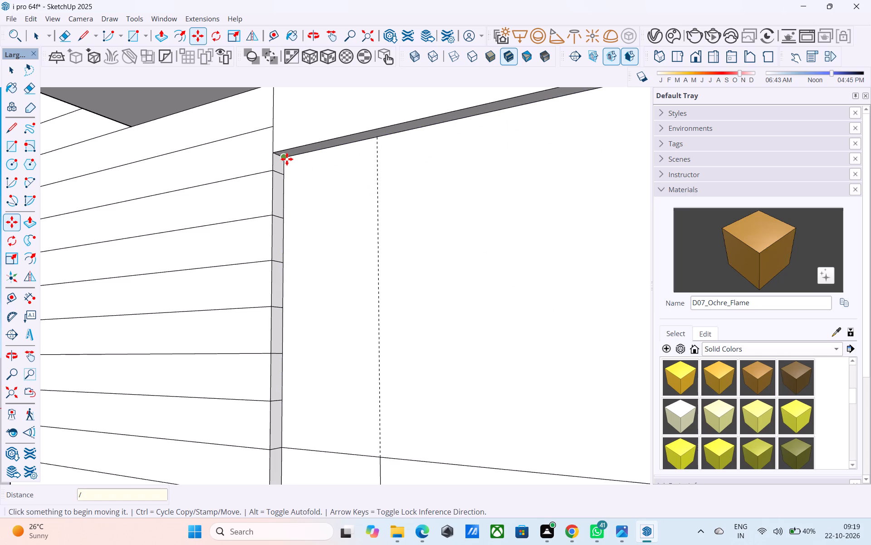
{"action": "key", "text": "8"}
{"action": "key", "text": "Return"}
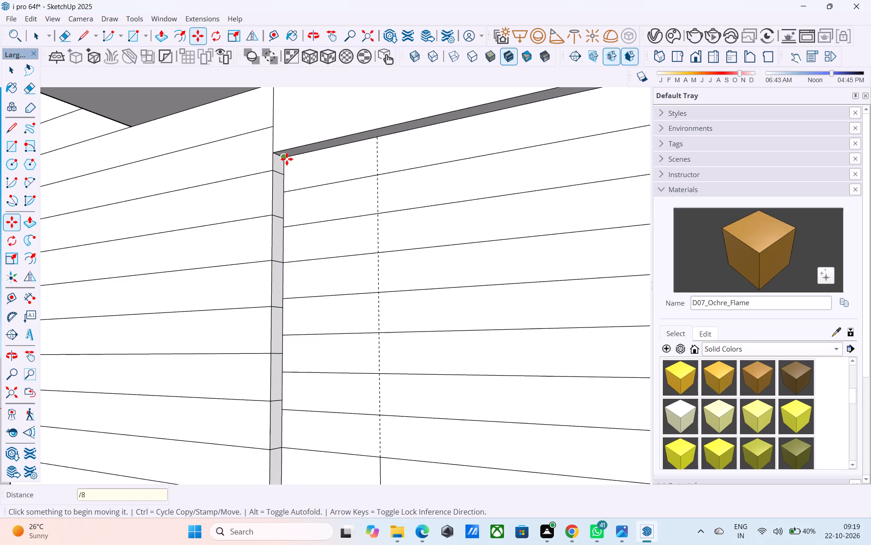
Offset the outline of the second strip from the top of the upper panel inward by 1".
{"action": "scroll", "coordinate": [287, 159], "scroll_direction": "down", "scroll_amount": 5}
{"action": "middle_click_drag", "start_coordinate": [286, 163], "coordinate": [431, 201]}
{"action": "scroll", "coordinate": [164, 223], "scroll_direction": "down", "scroll_amount": 3}
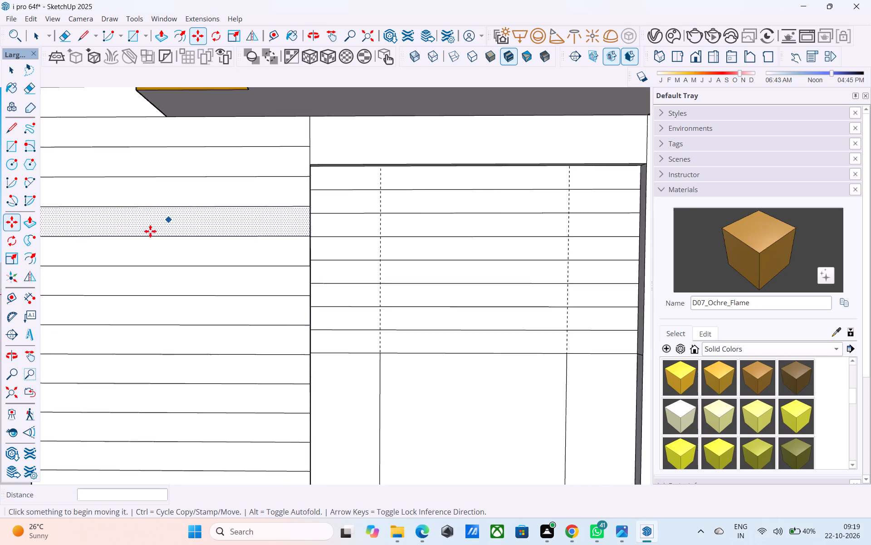
{"action": "scroll", "coordinate": [150, 231], "scroll_direction": "down", "scroll_amount": 2}
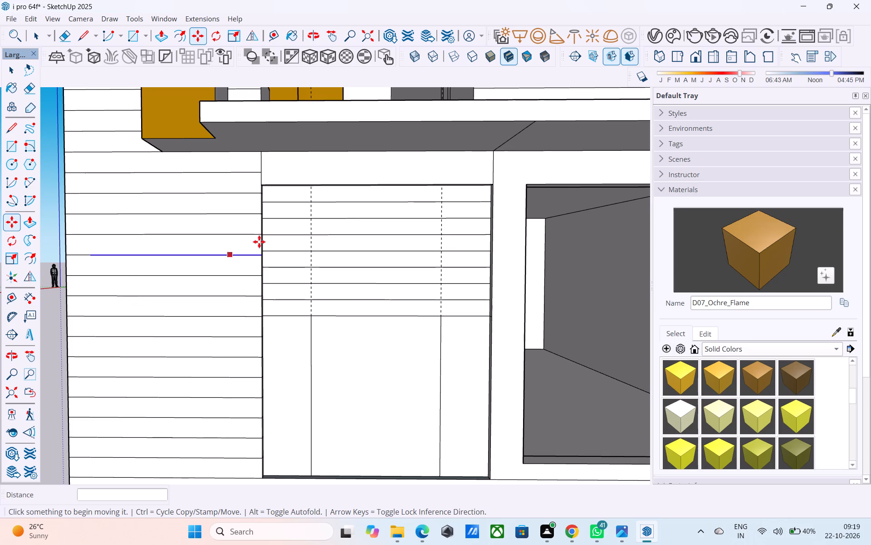
{"action": "scroll", "coordinate": [348, 224], "scroll_direction": "up", "scroll_amount": 4}
{"action": "key", "text": "space"}
{"action": "left_click", "coordinate": [352, 210]}
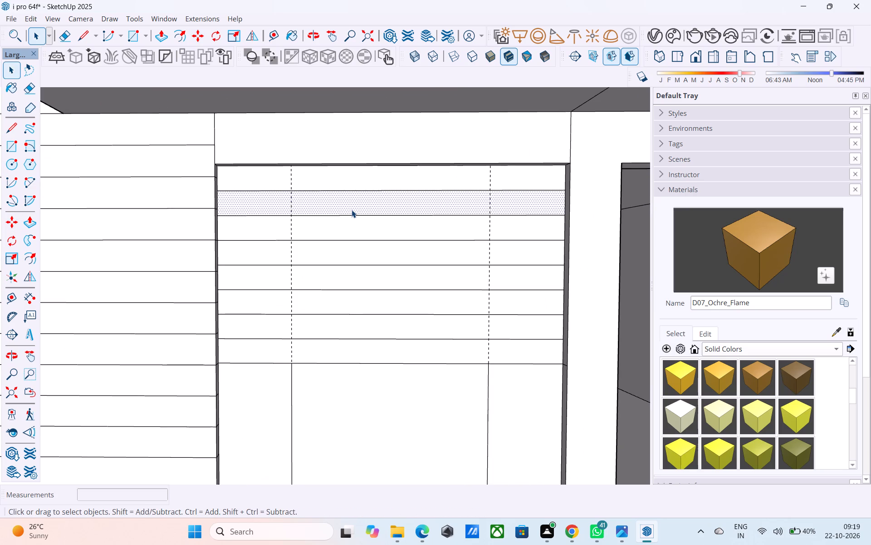
{"action": "key", "text": "f"}
{"action": "left_click", "coordinate": [352, 210]}
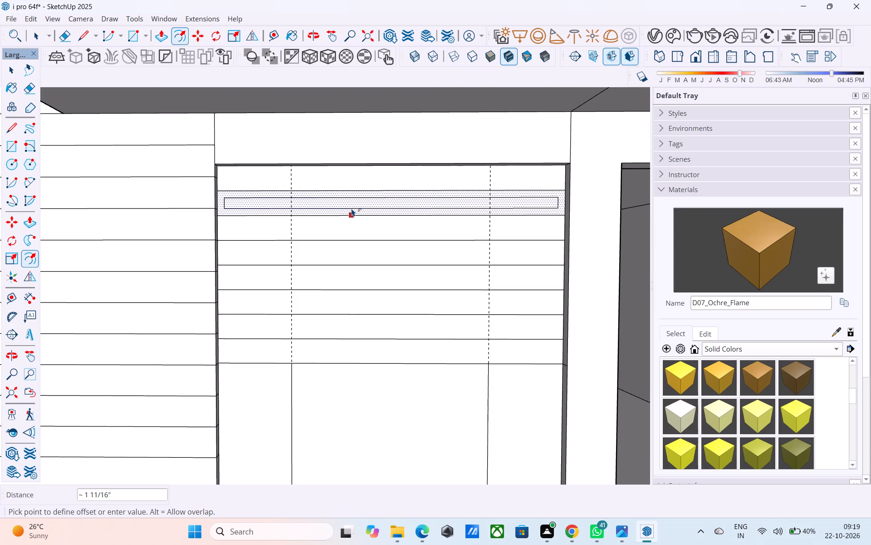
{"action": "type", "text": "1\""}
{"action": "key", "text": "Return"}
{"action": "key", "text": "space"}
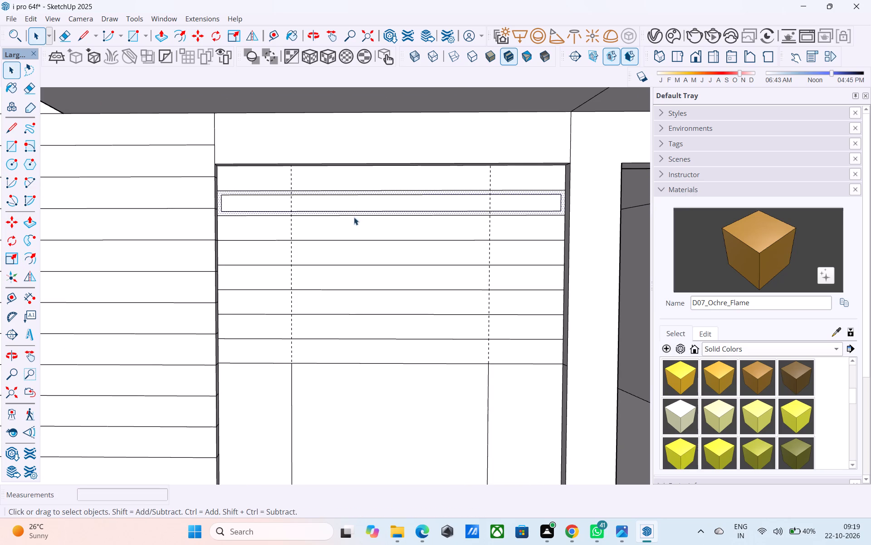
Offset the outline of the fourth strip from the top of the upper panel inward by 1".
{"action": "left_click", "coordinate": [352, 249]}
{"action": "scroll", "coordinate": [352, 249], "scroll_direction": "up", "scroll_amount": 1}
{"action": "key", "text": "f"}
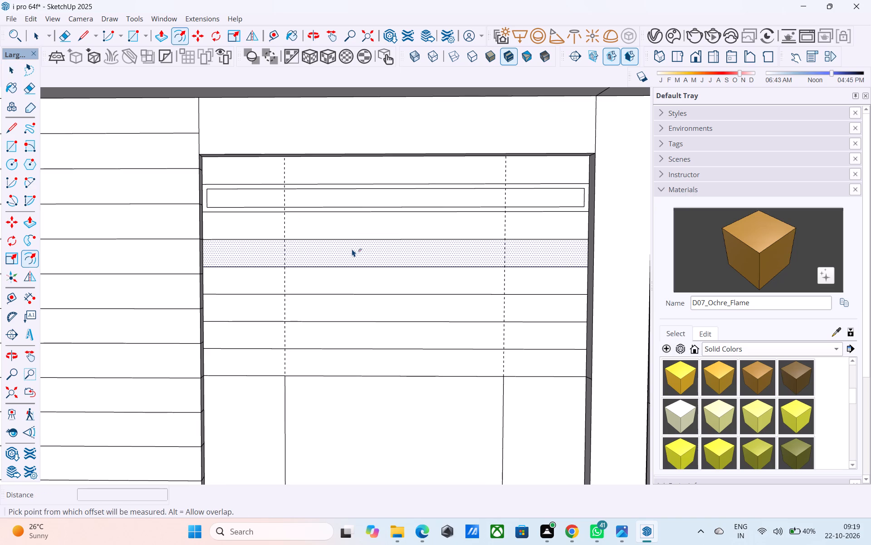
{"action": "left_click", "coordinate": [352, 249]}
{"action": "type", "text": "1\""}
{"action": "key", "text": "Return"}
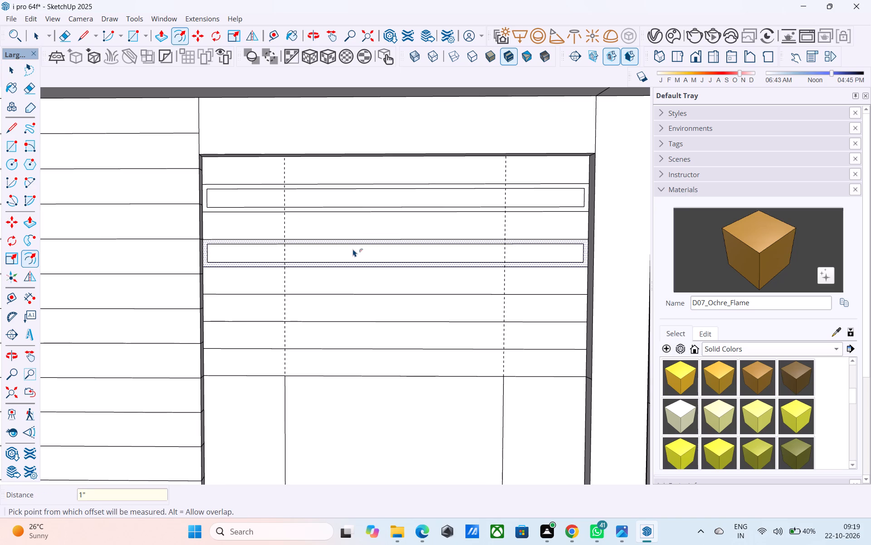
{"action": "key", "text": "space"}
Offset the outline of the sixth strip from the top of the upper panel inward by 1".
{"action": "left_click", "coordinate": [363, 305]}
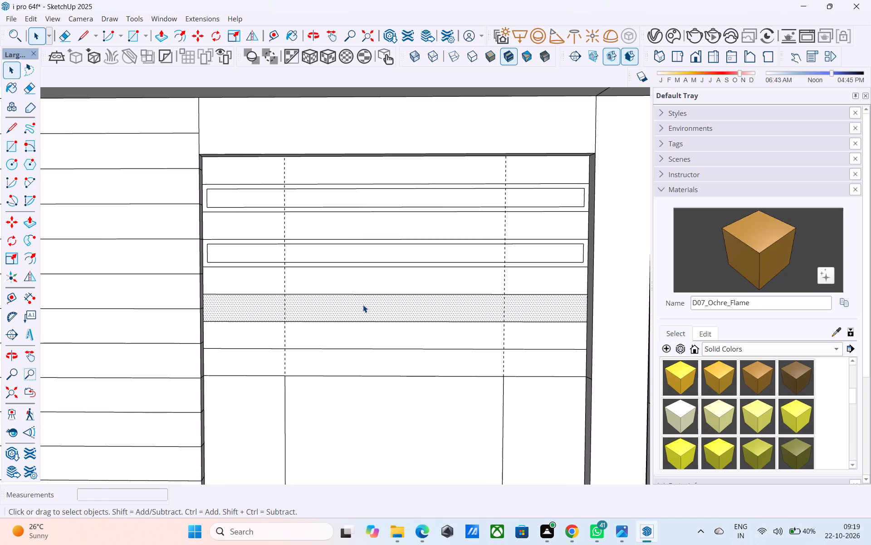
{"action": "key", "text": "f"}
{"action": "left_click", "coordinate": [363, 305]}
{"action": "type", "text": "1\""}
{"action": "key", "text": "Return"}
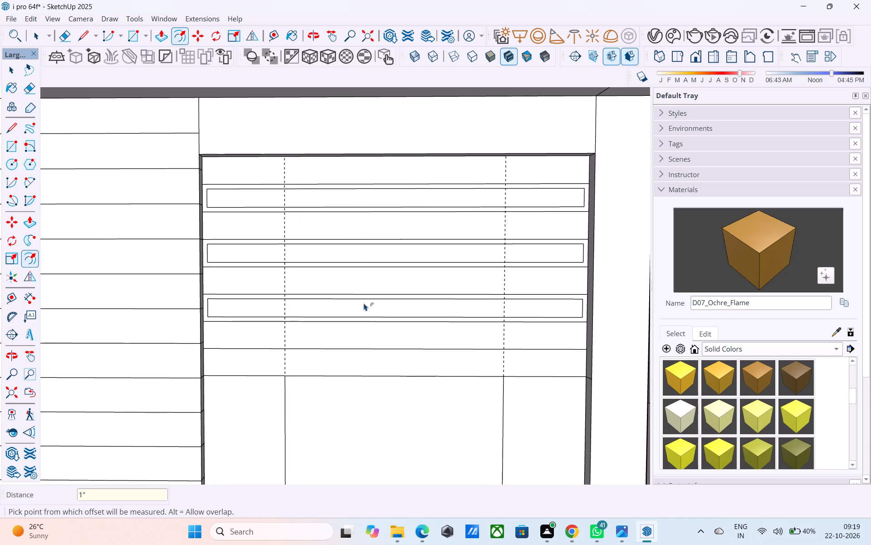
{"action": "key", "text": "space"}
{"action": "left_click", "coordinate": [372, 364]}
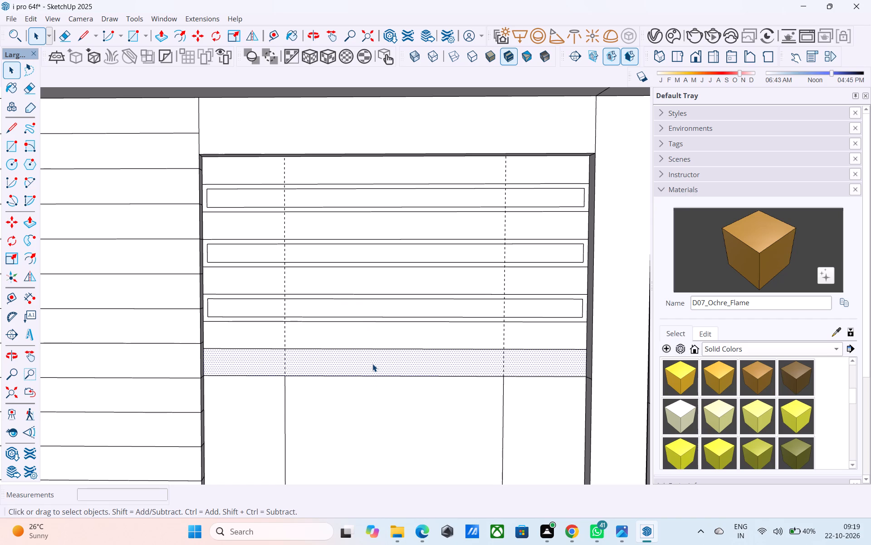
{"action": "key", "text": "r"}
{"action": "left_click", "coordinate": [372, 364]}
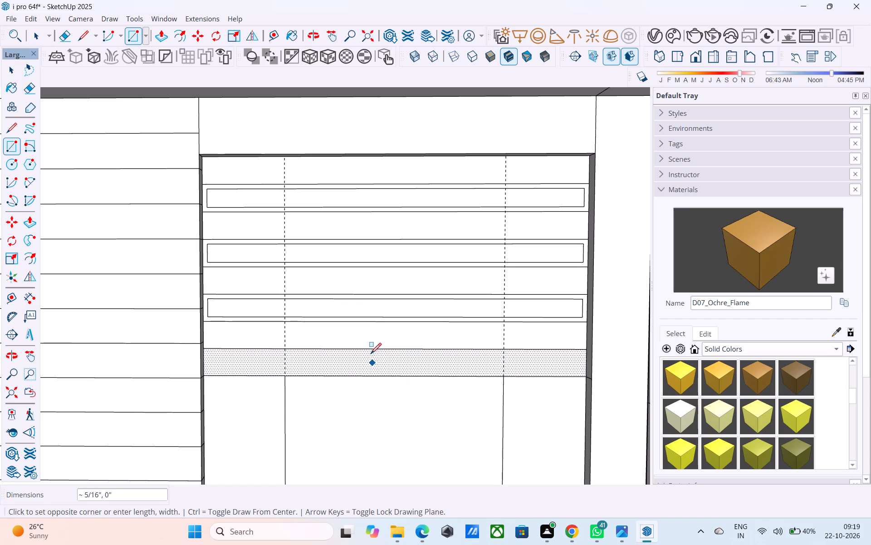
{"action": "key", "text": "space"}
Offset the outline of the upper panel's bottom strip inward by 1".
{"action": "key", "text": "f"}
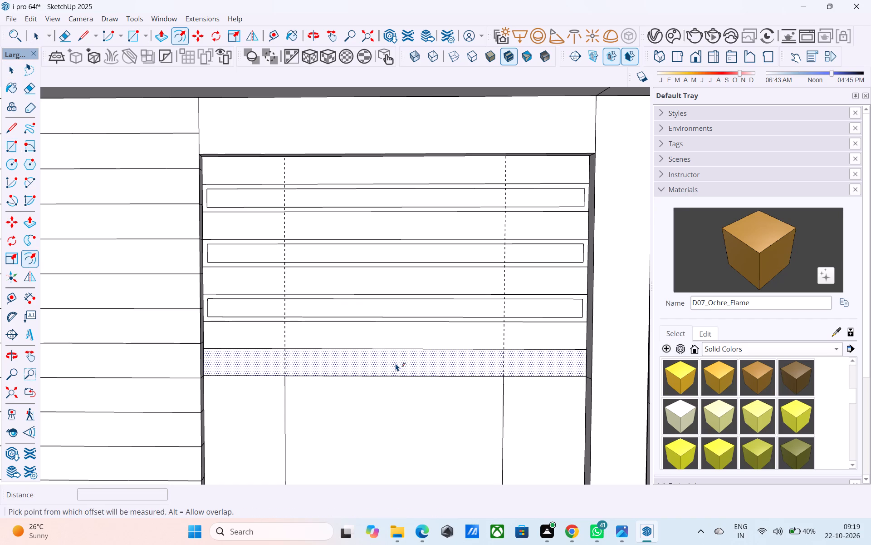
{"action": "left_click", "coordinate": [396, 363]}
{"action": "type", "text": "1\""}
{"action": "key", "text": "Return"}
{"action": "key", "text": "space"}
Draw a 1' 1" vertical line up the guide nearer the grooved wall, from the lower panel's top edge to the sixth strip's inner rectangle.
{"action": "scroll", "coordinate": [372, 334], "scroll_direction": "down", "scroll_amount": 6}
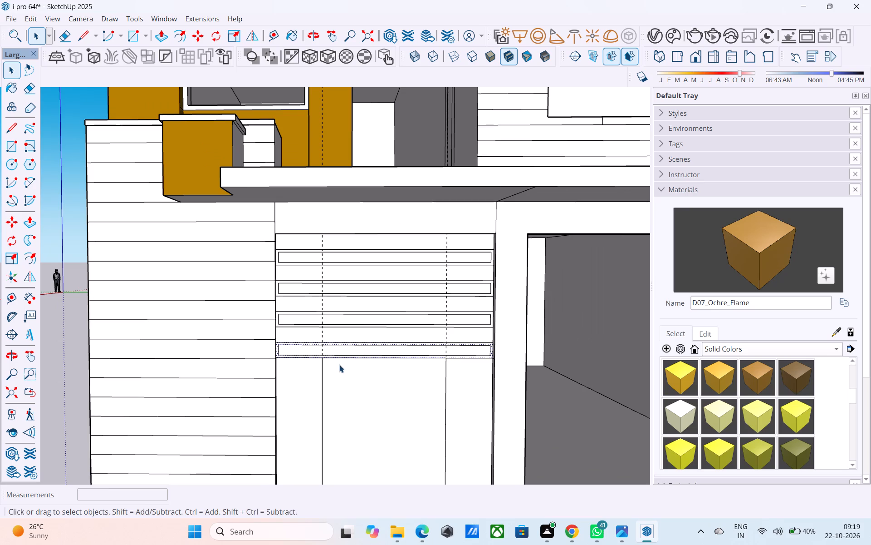
{"action": "middle_click_drag", "start_coordinate": [339, 365], "coordinate": [329, 358]}
{"action": "key", "text": "l"}
{"action": "scroll", "coordinate": [328, 357], "scroll_direction": "up", "scroll_amount": 4}
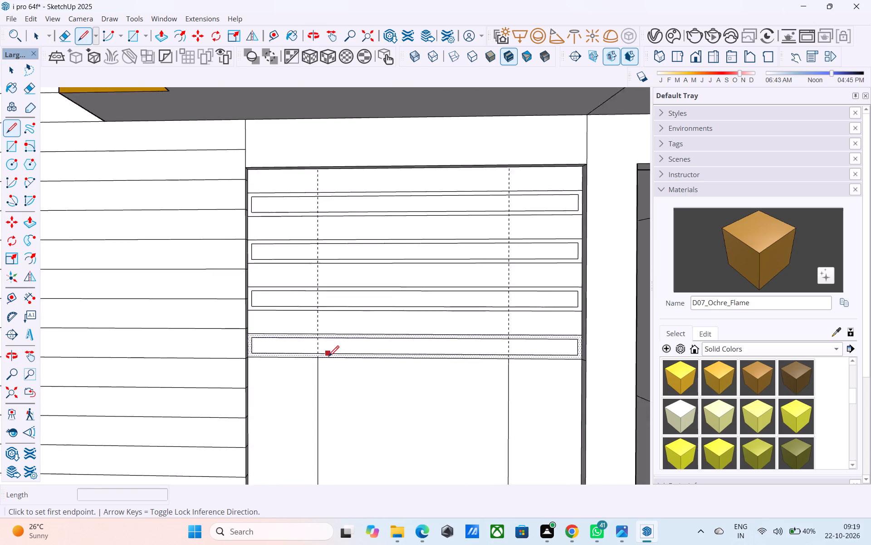
{"action": "scroll", "coordinate": [328, 357], "scroll_direction": "up", "scroll_amount": 4}
{"action": "left_click", "coordinate": [314, 358]}
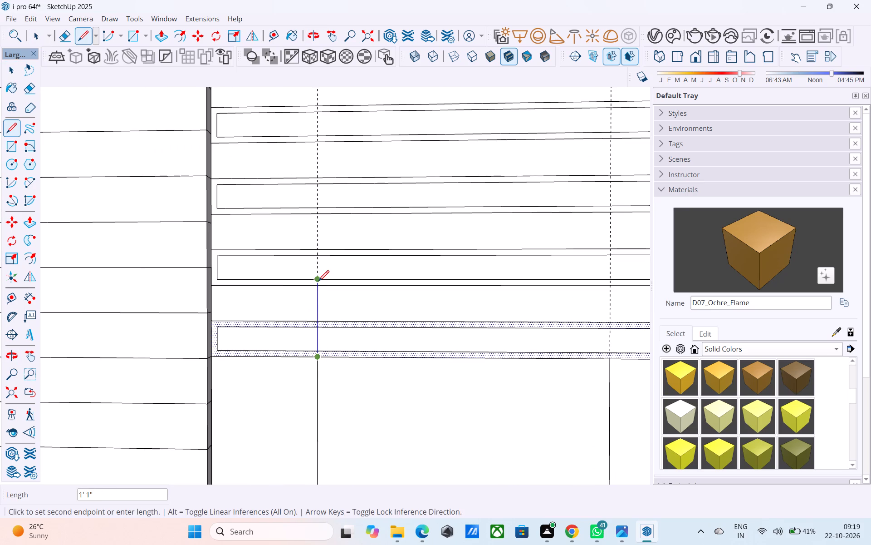
{"action": "scroll", "coordinate": [318, 282], "scroll_direction": "down", "scroll_amount": 3}
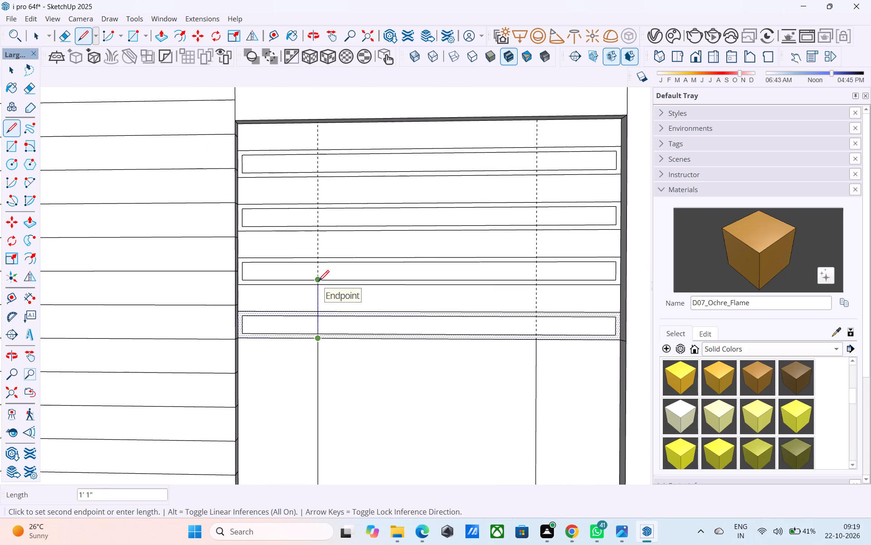
{"action": "scroll", "coordinate": [318, 282], "scroll_direction": "up", "scroll_amount": 3}
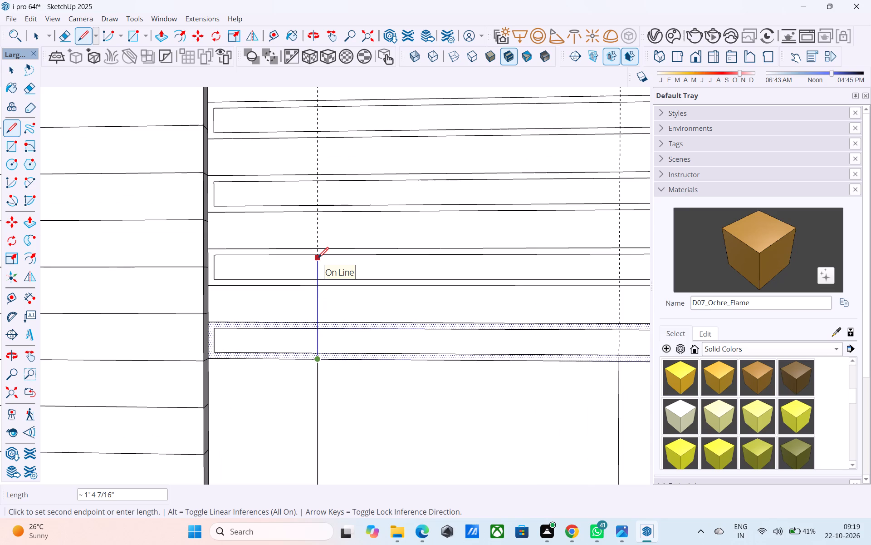
{"action": "scroll", "coordinate": [318, 259], "scroll_direction": "down", "scroll_amount": 4}
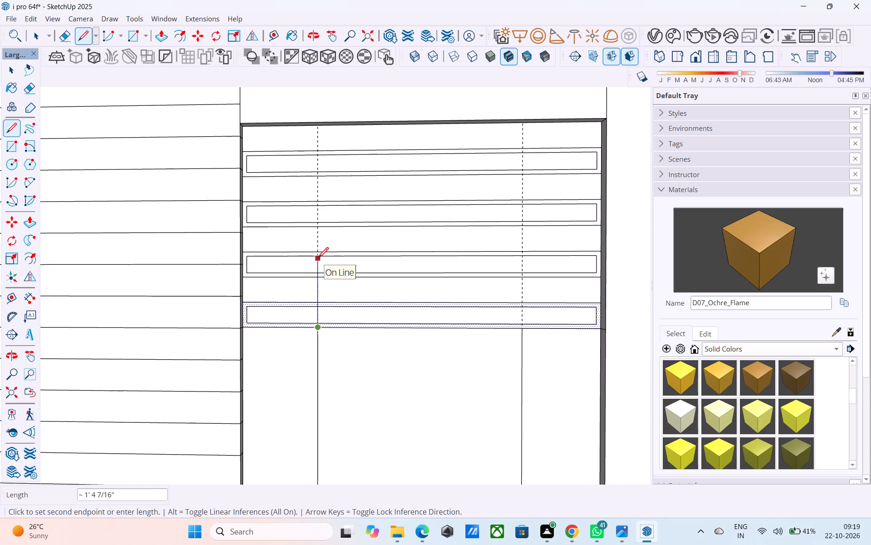
{"action": "left_click", "coordinate": [318, 270]}
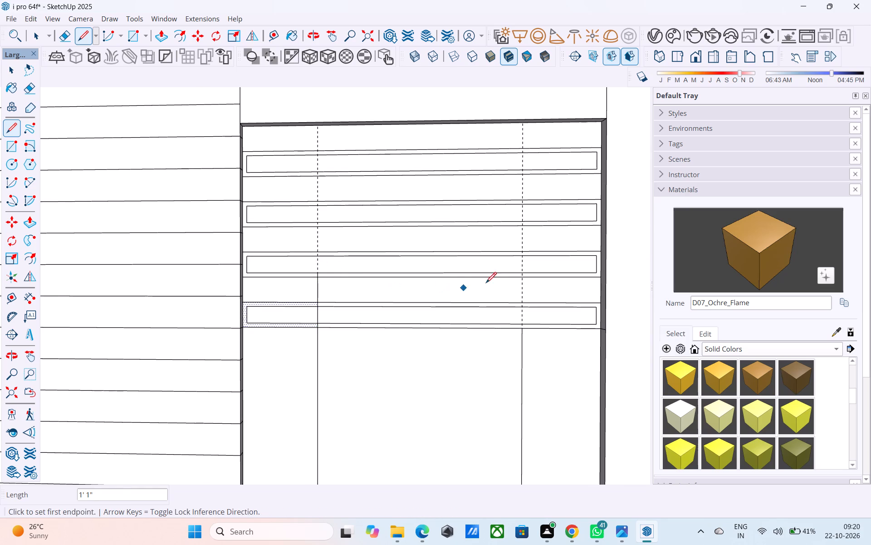
Draw a 1' 1" vertical line along the guide farther from the grooved wall, between the sixth strip's inner rectangle and the lower panel's top edge.
{"action": "left_click", "coordinate": [519, 273]}
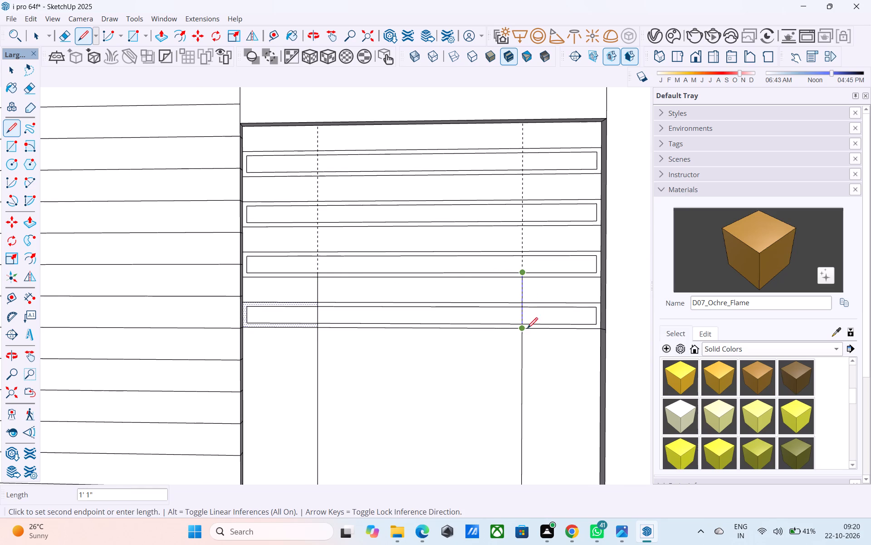
{"action": "left_click", "coordinate": [523, 332]}
{"action": "key", "text": "space"}
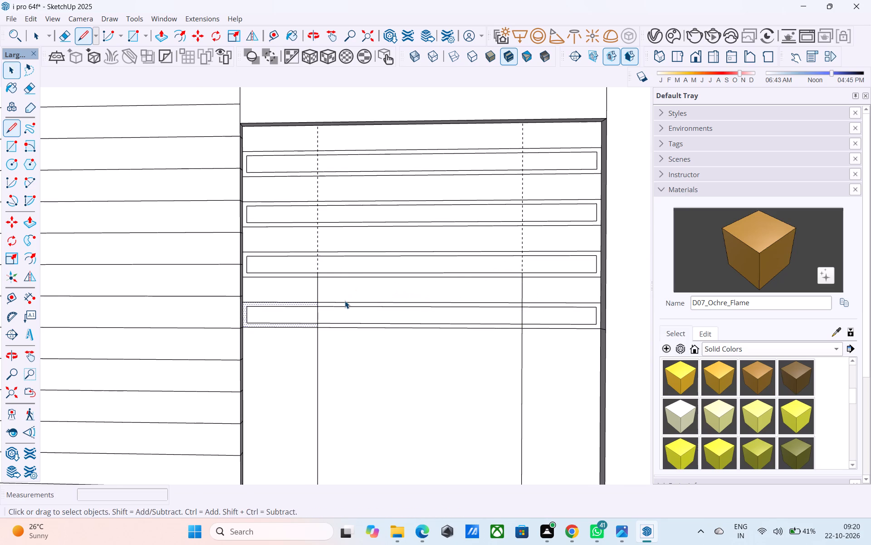
Erase the bottom strip's outline and inner rectangle lines and the sixth strip's lower line between the two new vertical lines.
{"action": "key", "text": "e"}
{"action": "left_click", "coordinate": [350, 321]}
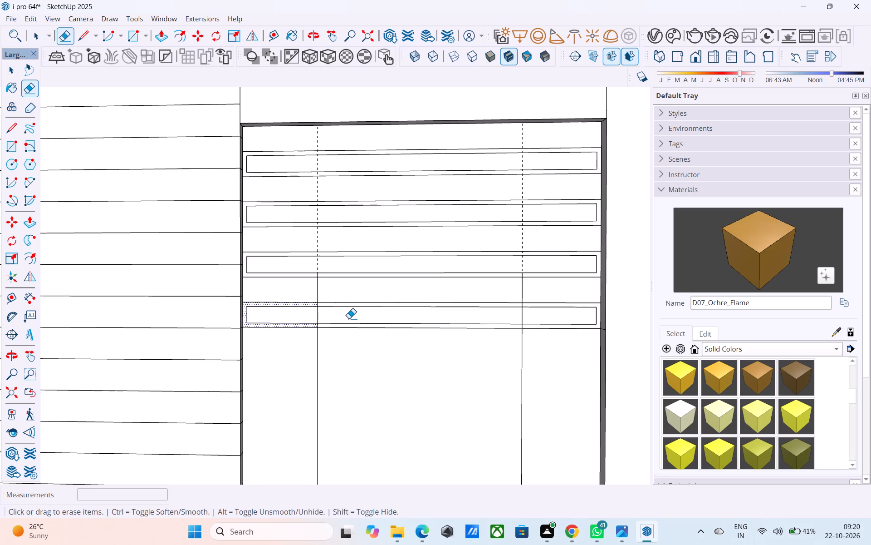
{"action": "left_click_drag", "start_coordinate": [349, 317], "coordinate": [352, 301]}
{"action": "left_click_drag", "start_coordinate": [352, 337], "coordinate": [354, 316]}
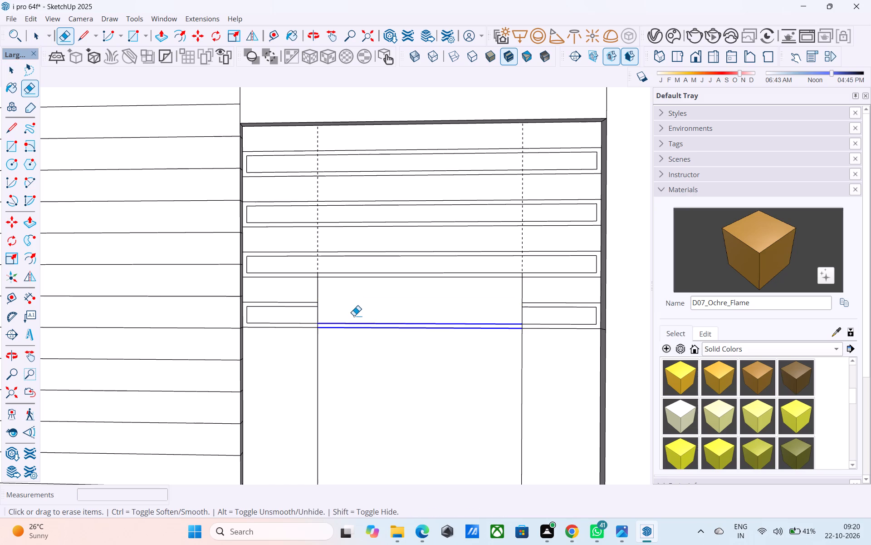
{"action": "left_click", "coordinate": [366, 278]}
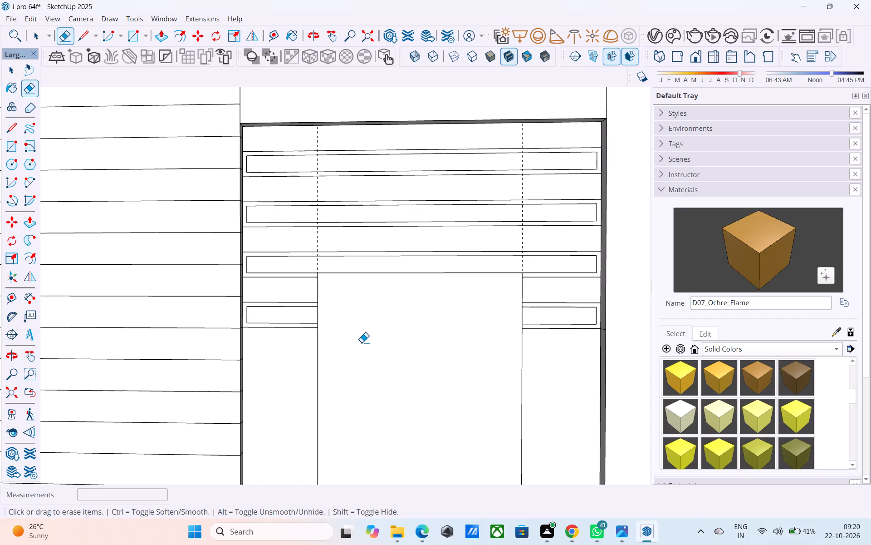
Extend the bottom strip's inner rectangle to the panel edge beside the grooved wall with two 1" lines.
{"action": "middle_click_drag", "start_coordinate": [361, 304], "coordinate": [366, 335]}
{"action": "scroll", "coordinate": [242, 318], "scroll_direction": "up", "scroll_amount": 5}
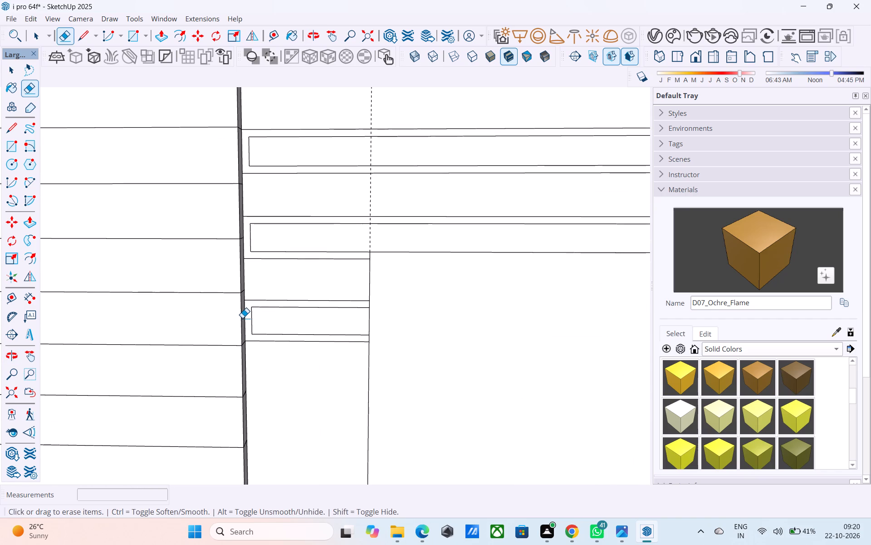
{"action": "scroll", "coordinate": [243, 317], "scroll_direction": "down", "scroll_amount": 6}
{"action": "middle_click_drag", "start_coordinate": [243, 317], "coordinate": [241, 309]}
{"action": "scroll", "coordinate": [244, 309], "scroll_direction": "up", "scroll_amount": 5}
{"action": "key", "text": "l"}
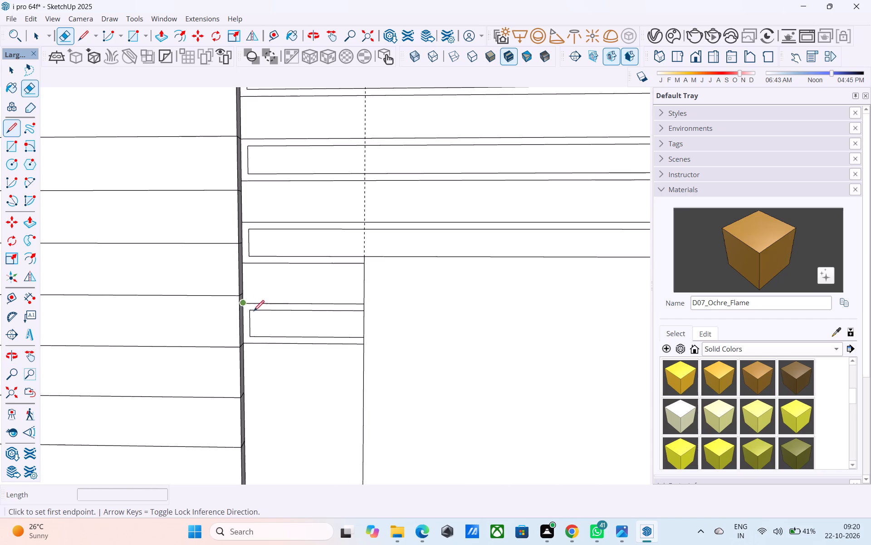
{"action": "scroll", "coordinate": [264, 317], "scroll_direction": "up", "scroll_amount": 4}
{"action": "left_click", "coordinate": [245, 308]}
{"action": "left_click", "coordinate": [230, 306]}
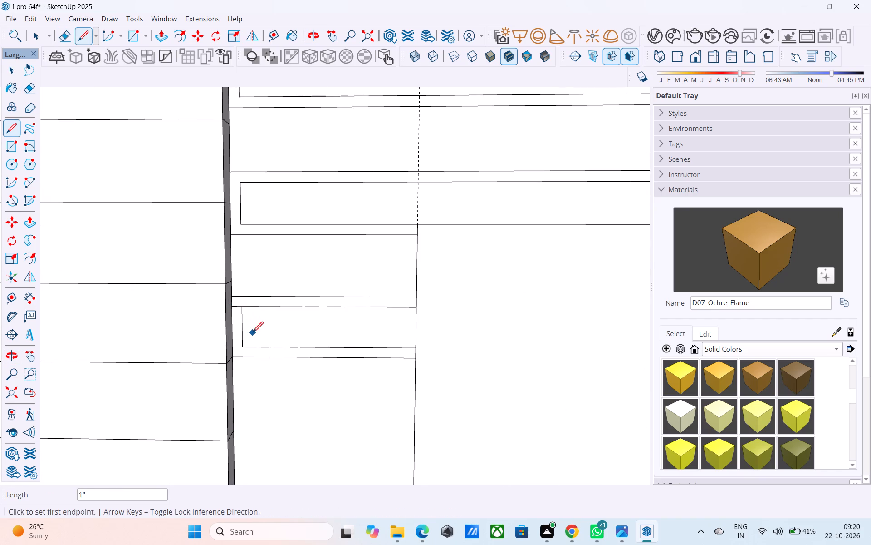
{"action": "left_click", "coordinate": [246, 344]}
{"action": "left_click", "coordinate": [232, 345]}
Extend the bottom strip's inner rectangle to the panel edge away from the grooved wall with two 1" lines.
{"action": "scroll", "coordinate": [196, 327], "scroll_direction": "down", "scroll_amount": 6}
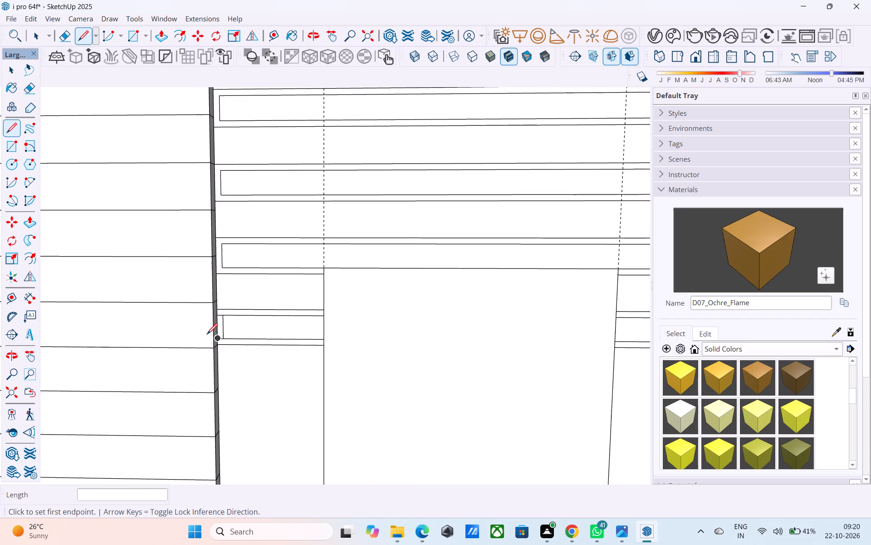
{"action": "scroll", "coordinate": [206, 331], "scroll_direction": "down", "scroll_amount": 1}
{"action": "scroll", "coordinate": [206, 331], "scroll_direction": "up", "scroll_amount": 1}
{"action": "scroll", "coordinate": [206, 331], "scroll_direction": "down", "scroll_amount": 4}
{"action": "scroll", "coordinate": [533, 317], "scroll_direction": "up", "scroll_amount": 9}
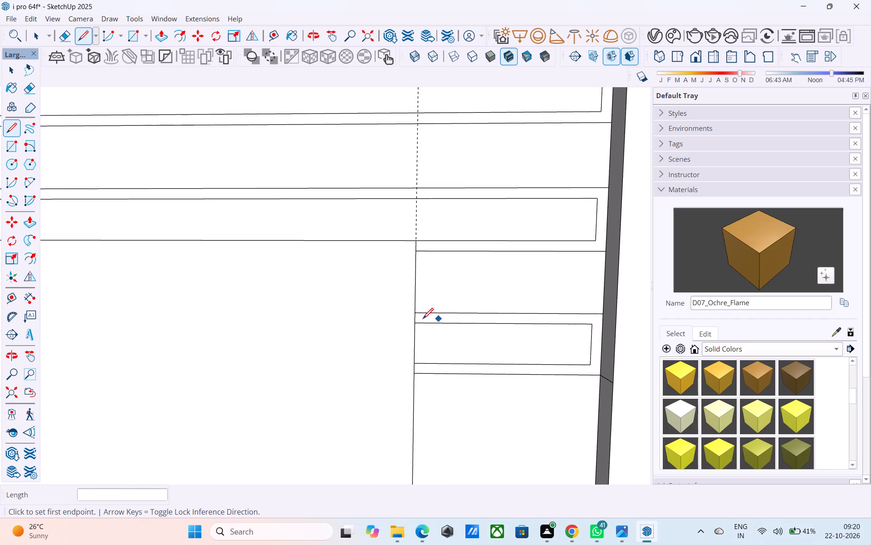
{"action": "scroll", "coordinate": [409, 322], "scroll_direction": "down", "scroll_amount": 4}
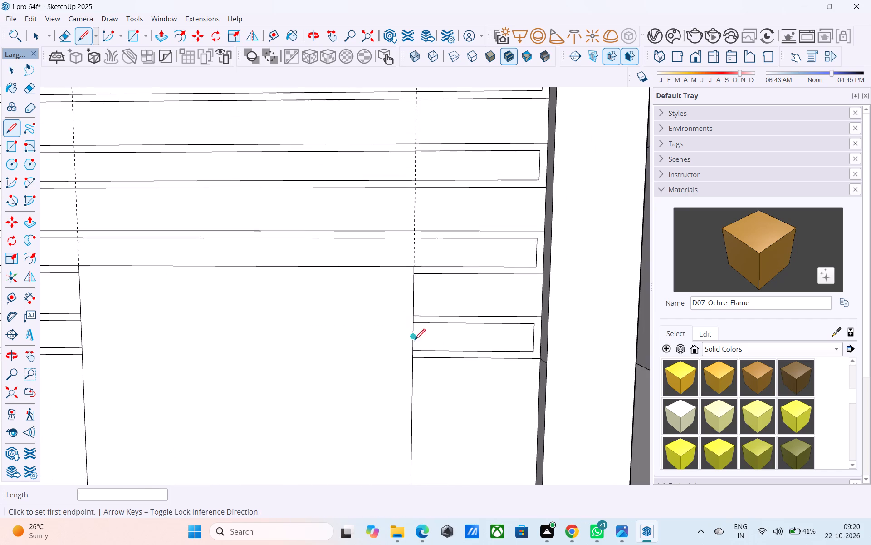
{"action": "middle_click_drag", "start_coordinate": [415, 341], "coordinate": [497, 323]}
{"action": "scroll", "coordinate": [501, 322], "scroll_direction": "up", "scroll_amount": 6}
{"action": "left_click", "coordinate": [505, 319]}
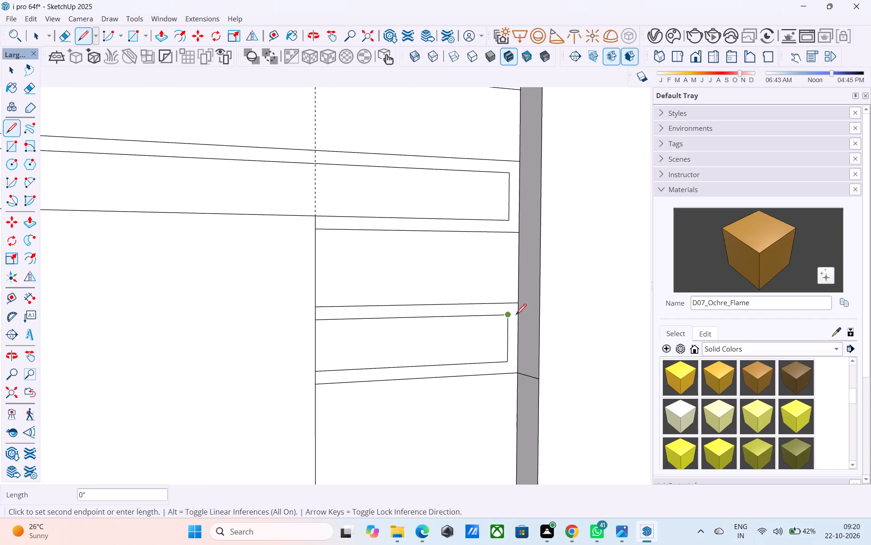
{"action": "left_click", "coordinate": [521, 314]}
{"action": "left_click", "coordinate": [509, 361]}
{"action": "left_click", "coordinate": [524, 357]}
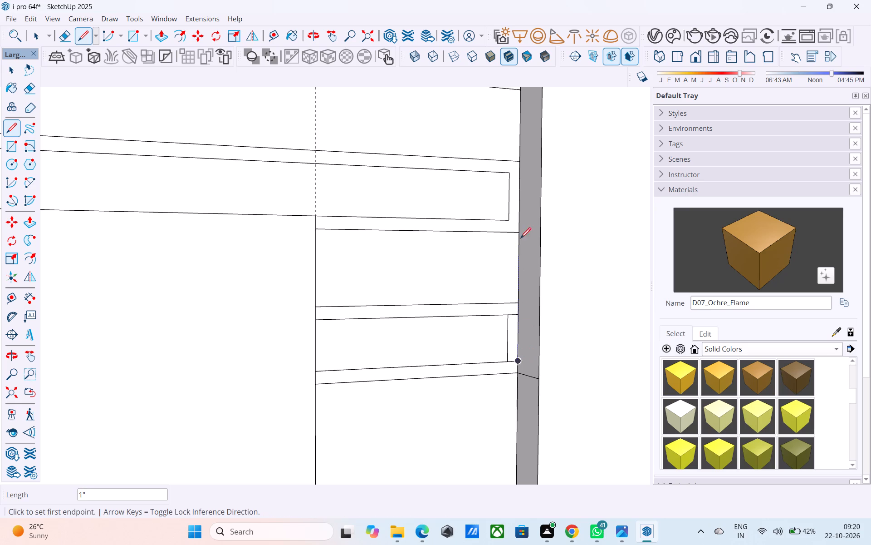
Extend the sixth strip's inner rectangle to the panel edge away from the grooved wall with two 1" lines.
{"action": "left_click", "coordinate": [509, 218]}
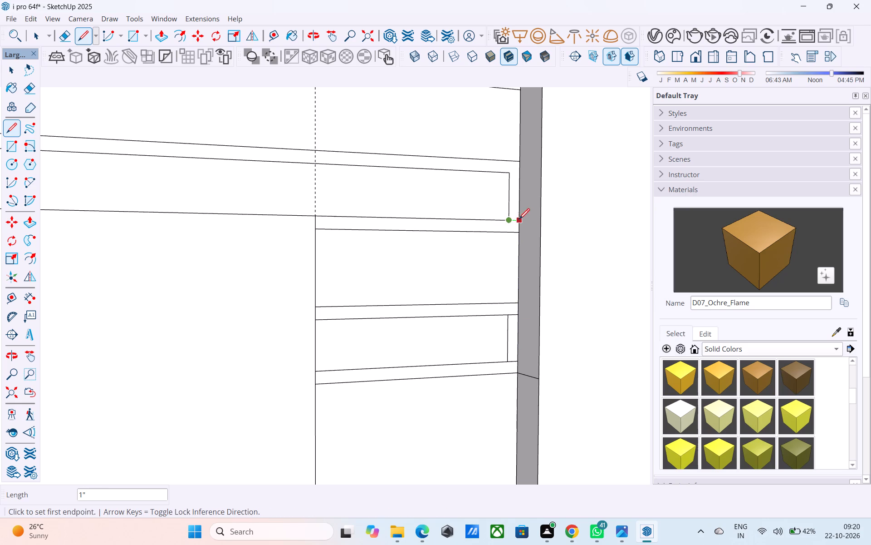
{"action": "left_click", "coordinate": [519, 220]}
{"action": "left_click", "coordinate": [511, 173]}
{"action": "left_click", "coordinate": [518, 174]}
Extend the fourth strip's inner rectangle to the panel edge away from the grooved wall with two 1" lines.
{"action": "scroll", "coordinate": [556, 203], "scroll_direction": "down", "scroll_amount": 5}
{"action": "scroll", "coordinate": [550, 254], "scroll_direction": "down", "scroll_amount": 5}
{"action": "scroll", "coordinate": [532, 164], "scroll_direction": "up", "scroll_amount": 7}
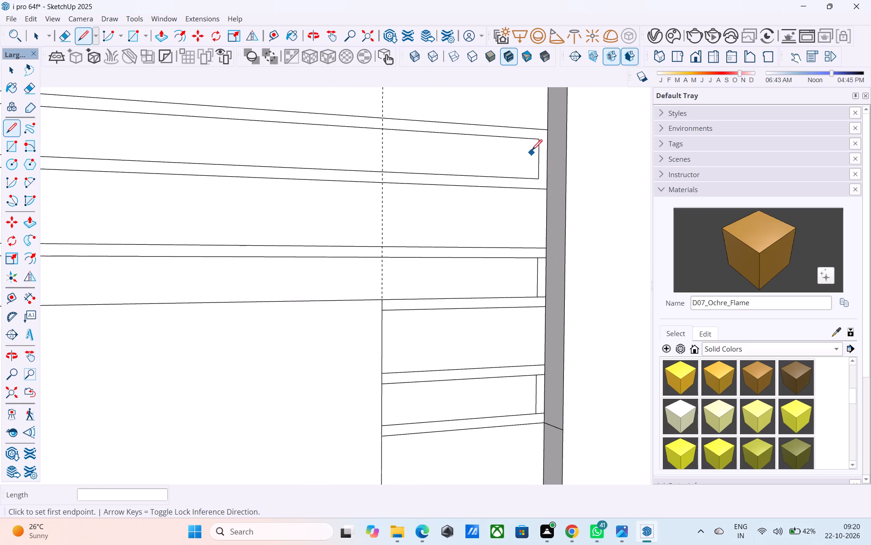
{"action": "left_click", "coordinate": [538, 142]}
{"action": "left_click", "coordinate": [548, 142]}
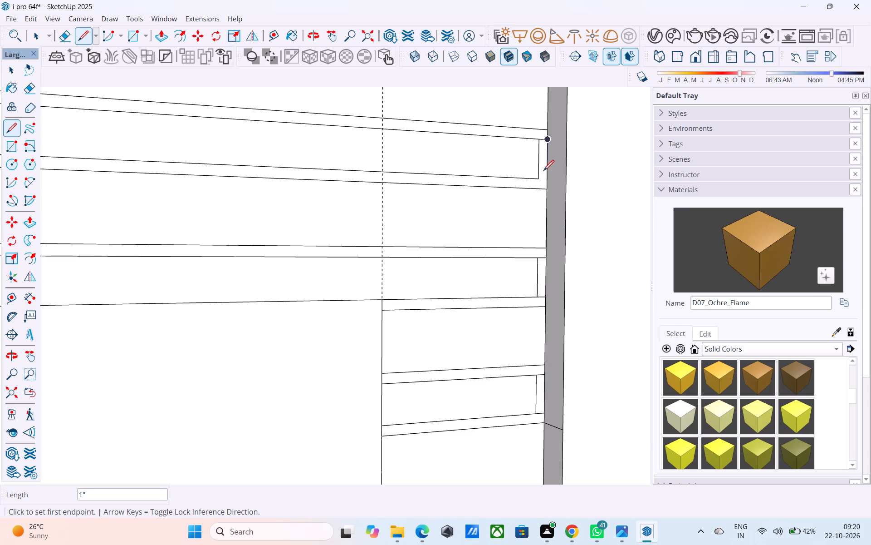
{"action": "left_click", "coordinate": [540, 177]}
{"action": "left_click", "coordinate": [548, 177]}
Extend the sixth strip's inner rectangle to the panel edge beside the grooved wall with two 1" lines.
{"action": "scroll", "coordinate": [603, 148], "scroll_direction": "down", "scroll_amount": 11}
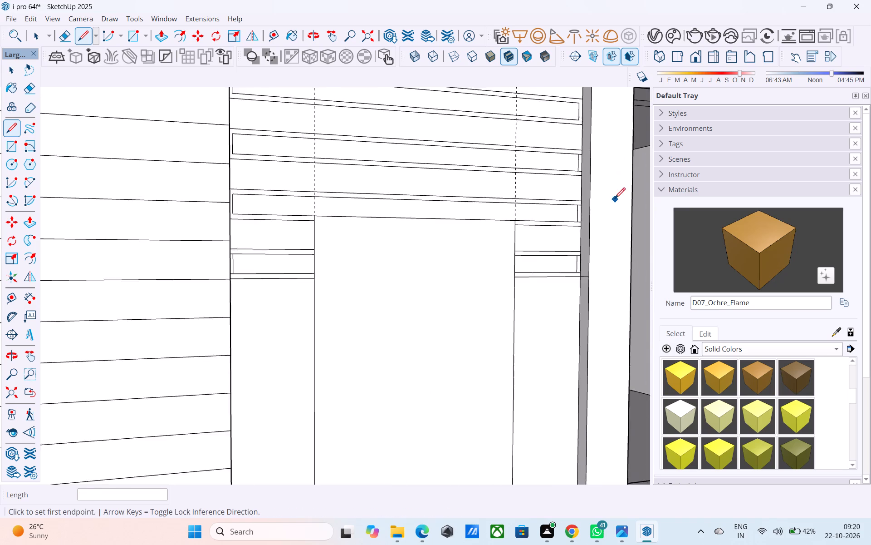
{"action": "scroll", "coordinate": [615, 199], "scroll_direction": "down", "scroll_amount": 3}
{"action": "middle_click_drag", "start_coordinate": [574, 226], "coordinate": [362, 259]}
{"action": "scroll", "coordinate": [327, 171], "scroll_direction": "up", "scroll_amount": 3}
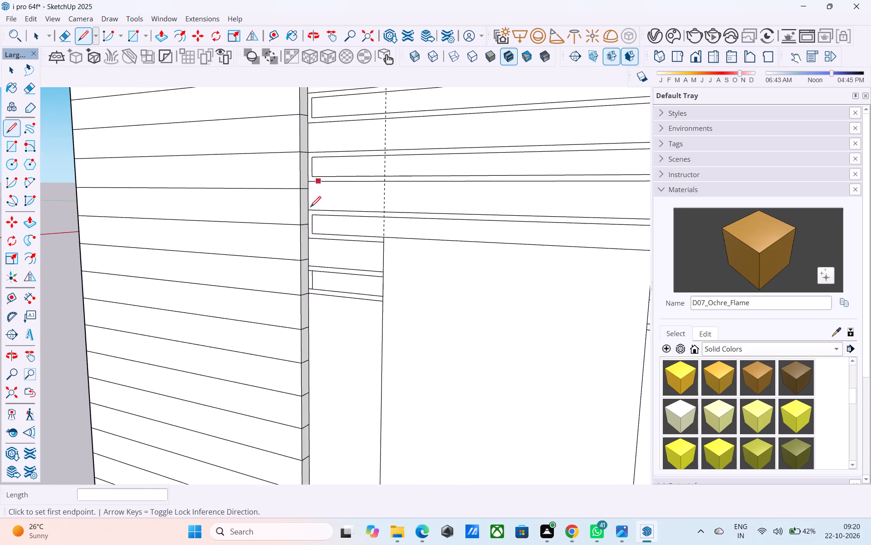
{"action": "scroll", "coordinate": [313, 239], "scroll_direction": "up", "scroll_amount": 5}
{"action": "scroll", "coordinate": [313, 239], "scroll_direction": "down", "scroll_amount": 1}
{"action": "scroll", "coordinate": [313, 239], "scroll_direction": "up", "scroll_amount": 2}
{"action": "left_click", "coordinate": [316, 230]}
{"action": "left_click", "coordinate": [304, 229]}
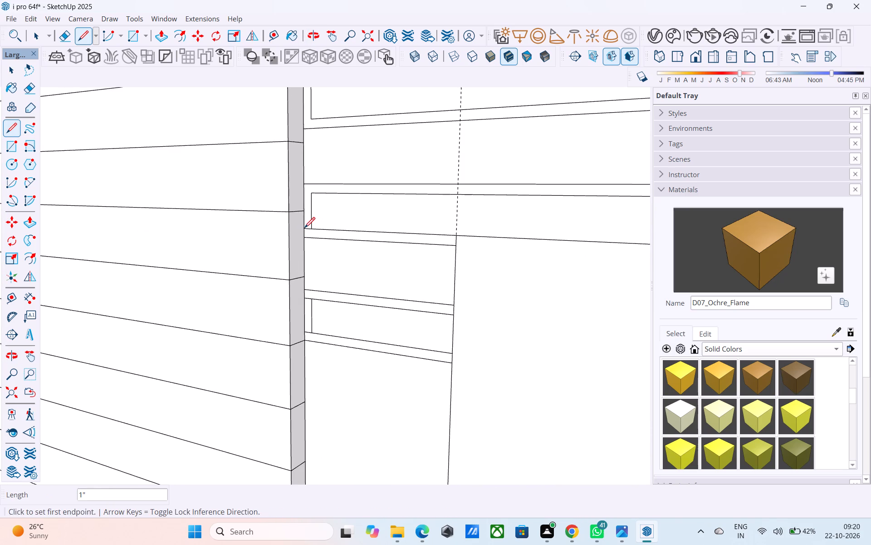
{"action": "left_click", "coordinate": [311, 195]}
{"action": "left_click", "coordinate": [304, 192]}
Extend the fourth strip's inner rectangle to the panel edge beside the grooved wall with two 1" lines.
{"action": "scroll", "coordinate": [269, 288], "scroll_direction": "down", "scroll_amount": 5}
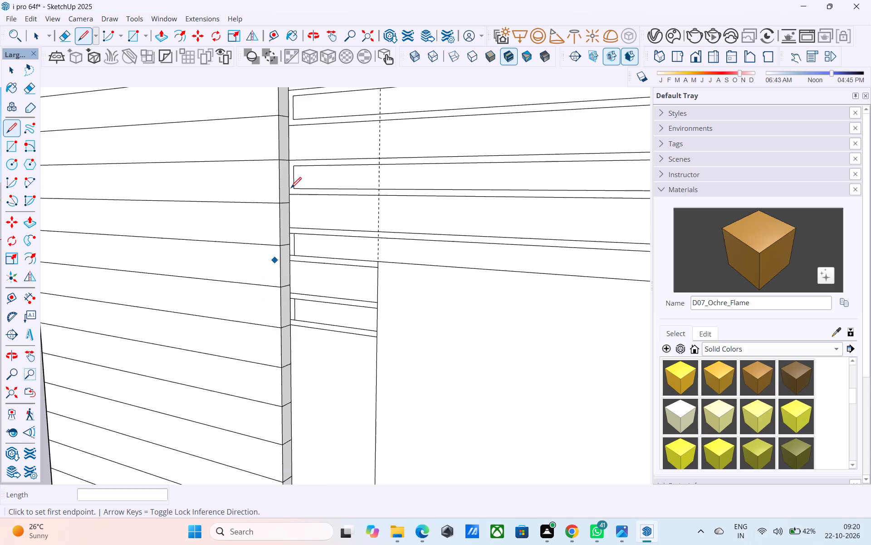
{"action": "scroll", "coordinate": [298, 159], "scroll_direction": "up", "scroll_amount": 8}
{"action": "left_click", "coordinate": [290, 203]}
{"action": "left_click", "coordinate": [284, 206]}
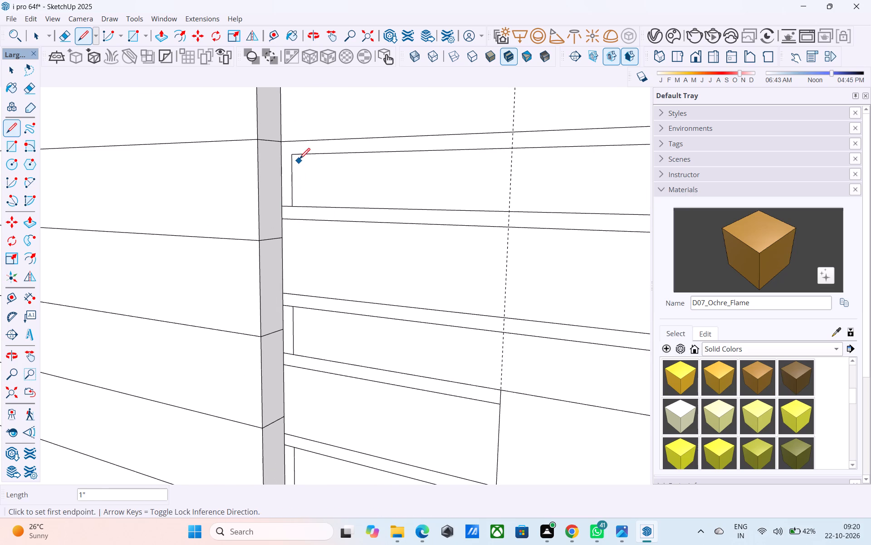
{"action": "left_click", "coordinate": [295, 155]}
{"action": "left_click", "coordinate": [282, 155]}
Extend the second strip's inner rectangle to the panel edge beside the grooved wall with two 1" lines.
{"action": "scroll", "coordinate": [206, 286], "scroll_direction": "down", "scroll_amount": 6}
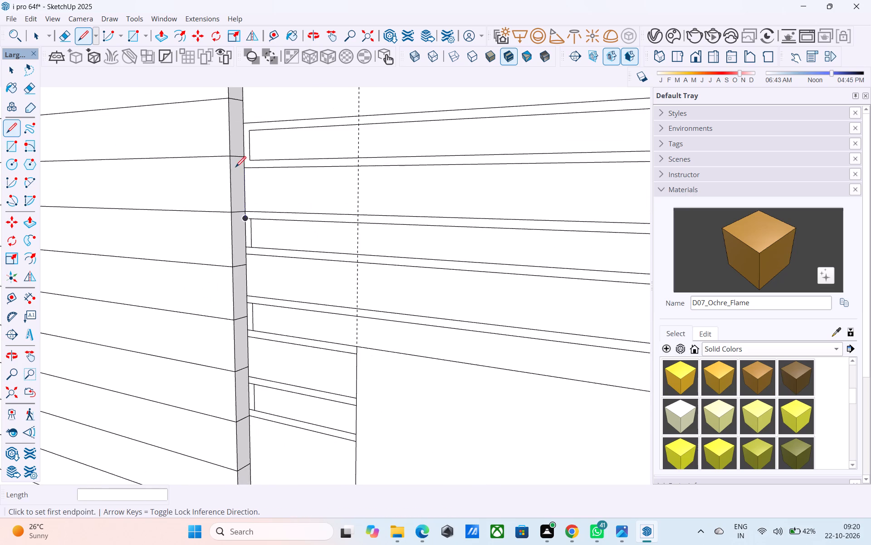
{"action": "scroll", "coordinate": [240, 163], "scroll_direction": "up", "scroll_amount": 5}
{"action": "left_click", "coordinate": [253, 157]}
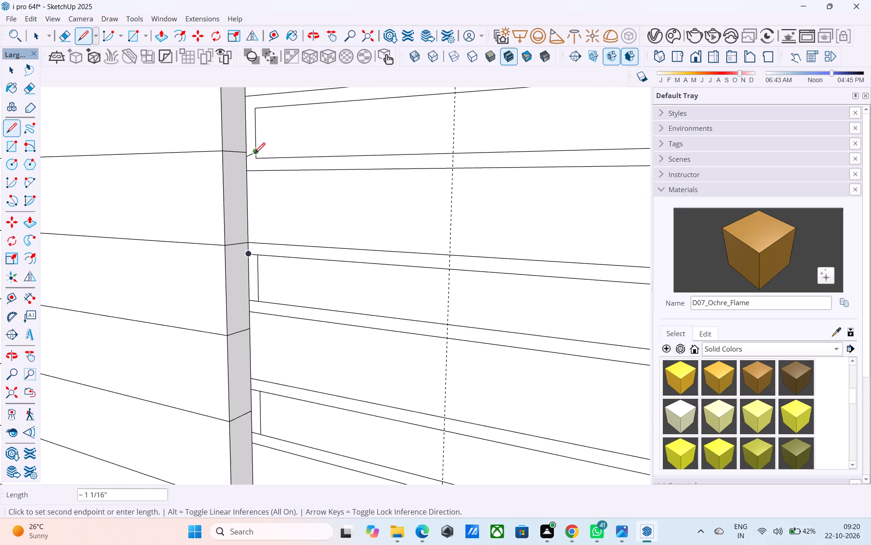
{"action": "key", "text": "l"}
{"action": "scroll", "coordinate": [254, 172], "scroll_direction": "down", "scroll_amount": 1}
{"action": "middle_click_drag", "start_coordinate": [254, 172], "coordinate": [254, 207]}
{"action": "scroll", "coordinate": [257, 204], "scroll_direction": "up", "scroll_amount": 5}
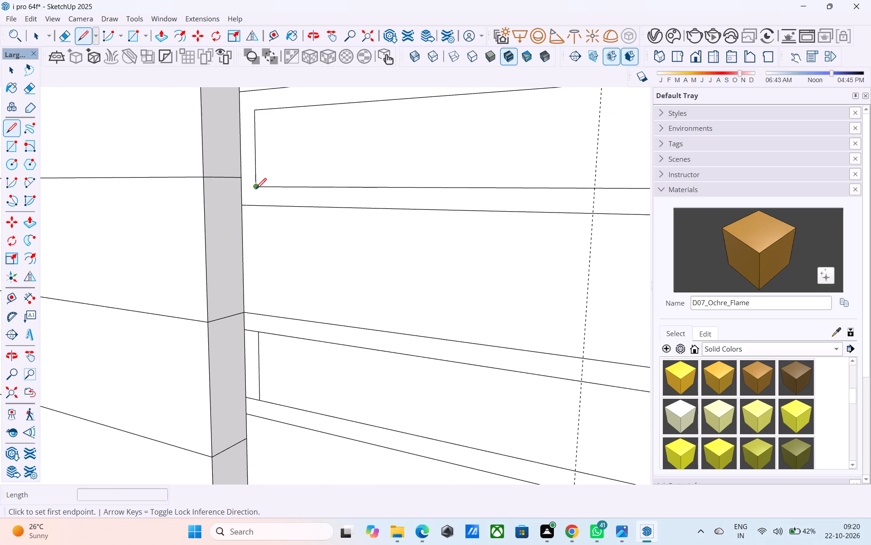
{"action": "left_click", "coordinate": [256, 190]}
{"action": "left_click", "coordinate": [245, 185]}
{"action": "middle_click_drag", "start_coordinate": [239, 133], "coordinate": [231, 177], "text": "shift"}
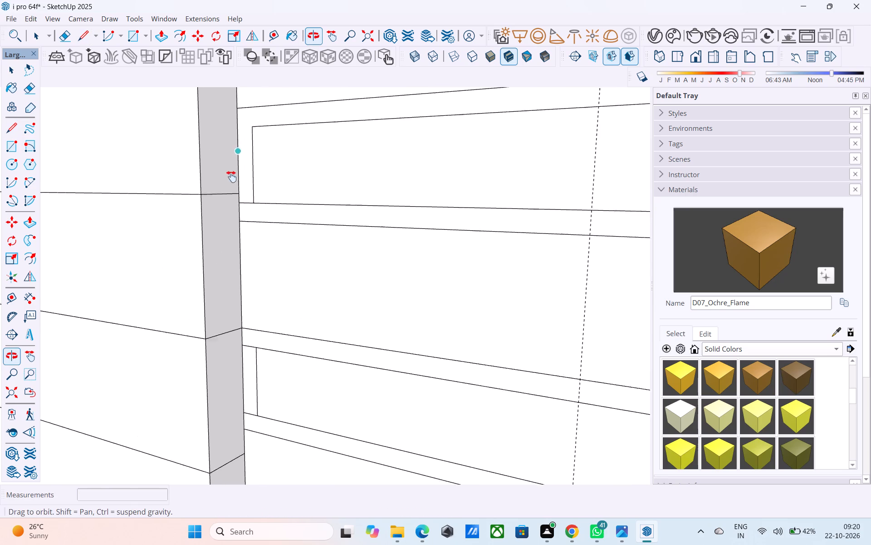
{"action": "middle_click_drag", "start_coordinate": [231, 177], "coordinate": [230, 231], "text": "shift"}
{"action": "left_click", "coordinate": [246, 215]}
{"action": "left_click", "coordinate": [233, 210]}
Extend the second strip's inner rectangle to the panel edge away from the grooved wall with two 1" lines.
{"action": "scroll", "coordinate": [243, 134], "scroll_direction": "down", "scroll_amount": 4}
{"action": "middle_click_drag", "start_coordinate": [243, 134], "coordinate": [235, 185], "text": "shift"}
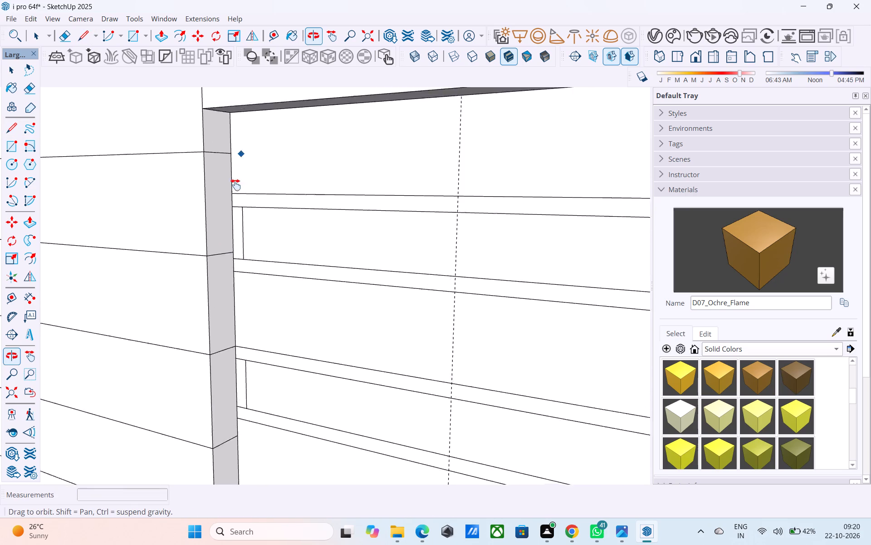
{"action": "middle_click_drag", "start_coordinate": [235, 185], "coordinate": [280, 139], "text": "shift"}
{"action": "scroll", "coordinate": [276, 140], "scroll_direction": "down", "scroll_amount": 11}
{"action": "scroll", "coordinate": [204, 192], "scroll_direction": "up", "scroll_amount": 1}
{"action": "scroll", "coordinate": [204, 192], "scroll_direction": "down", "scroll_amount": 4}
{"action": "middle_click_drag", "start_coordinate": [369, 194], "coordinate": [504, 243]}
{"action": "scroll", "coordinate": [471, 223], "scroll_direction": "up", "scroll_amount": 1}
{"action": "scroll", "coordinate": [471, 223], "scroll_direction": "down", "scroll_amount": 1}
{"action": "scroll", "coordinate": [471, 223], "scroll_direction": "up", "scroll_amount": 8}
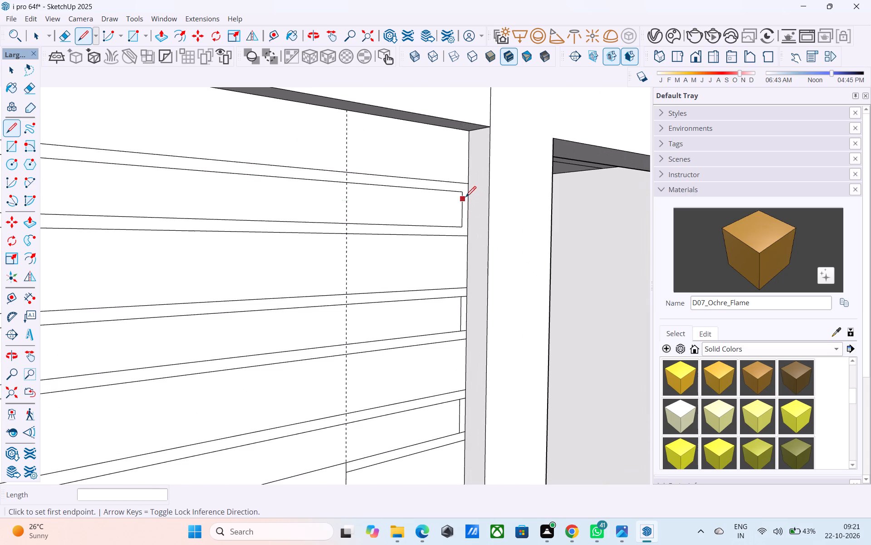
{"action": "left_click", "coordinate": [465, 195]}
{"action": "scroll", "coordinate": [466, 195], "scroll_direction": "up", "scroll_amount": 6}
{"action": "left_click", "coordinate": [470, 192]}
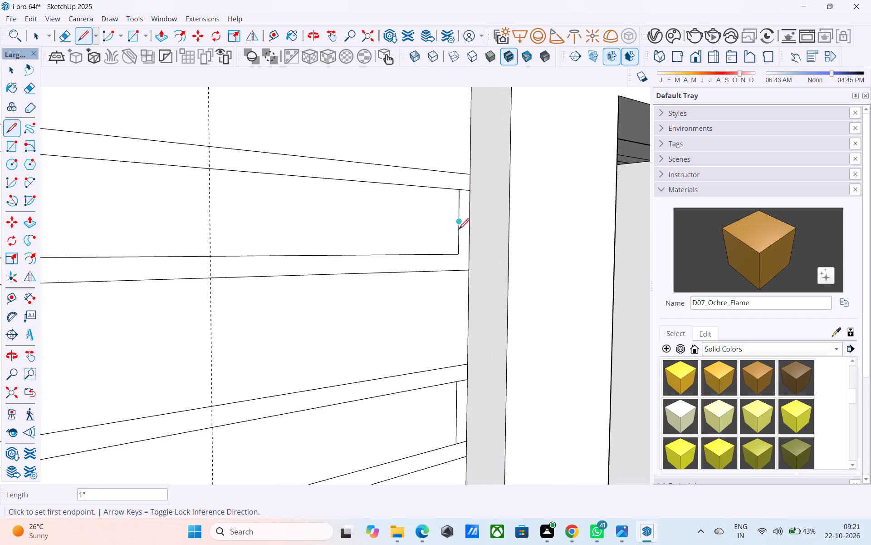
{"action": "left_click", "coordinate": [456, 253]}
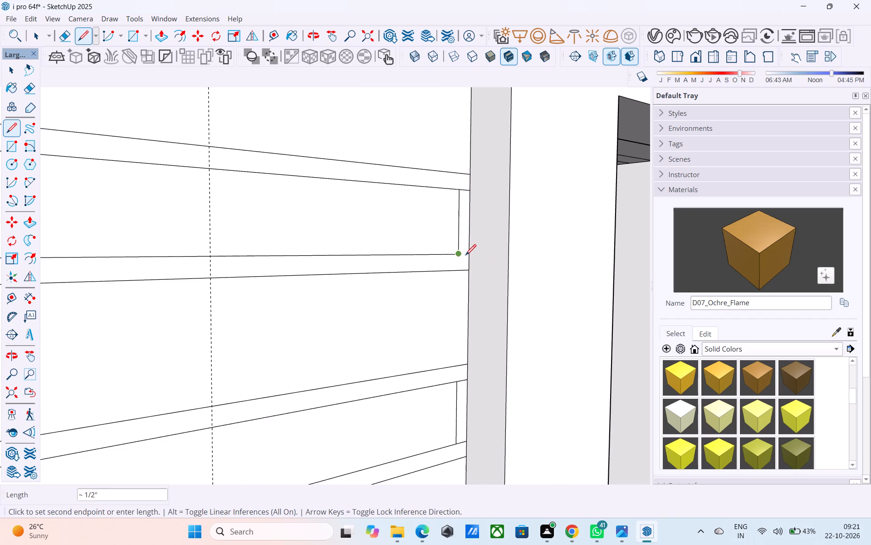
{"action": "left_click", "coordinate": [468, 256]}
Erase the four short vertical end lines of the strips' inner rectangles on the side beside the grooved wall.
{"action": "scroll", "coordinate": [466, 254], "scroll_direction": "down", "scroll_amount": 4}
{"action": "middle_click_drag", "start_coordinate": [465, 256], "coordinate": [447, 118]}
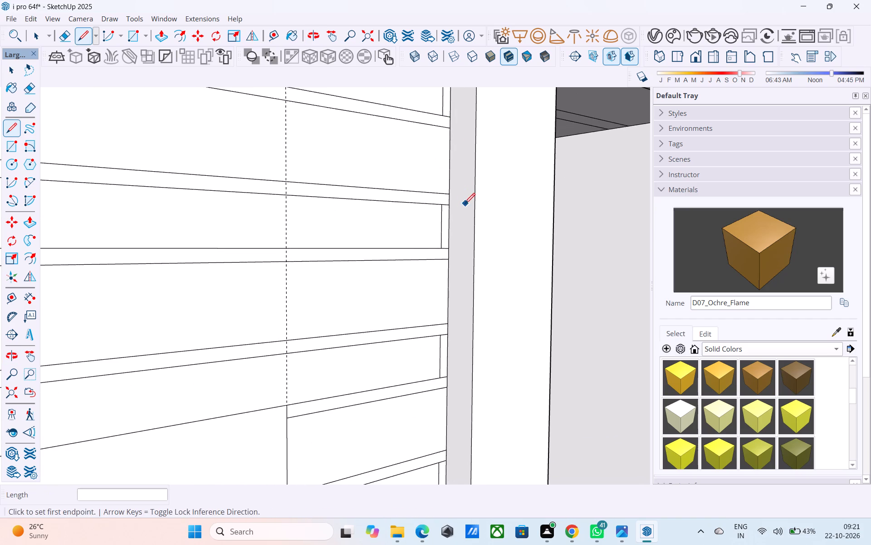
{"action": "middle_click_drag", "start_coordinate": [464, 205], "coordinate": [380, 103]}
{"action": "scroll", "coordinate": [384, 105], "scroll_direction": "down", "scroll_amount": 5}
{"action": "middle_click_drag", "start_coordinate": [399, 132], "coordinate": [475, 231], "text": "shift"}
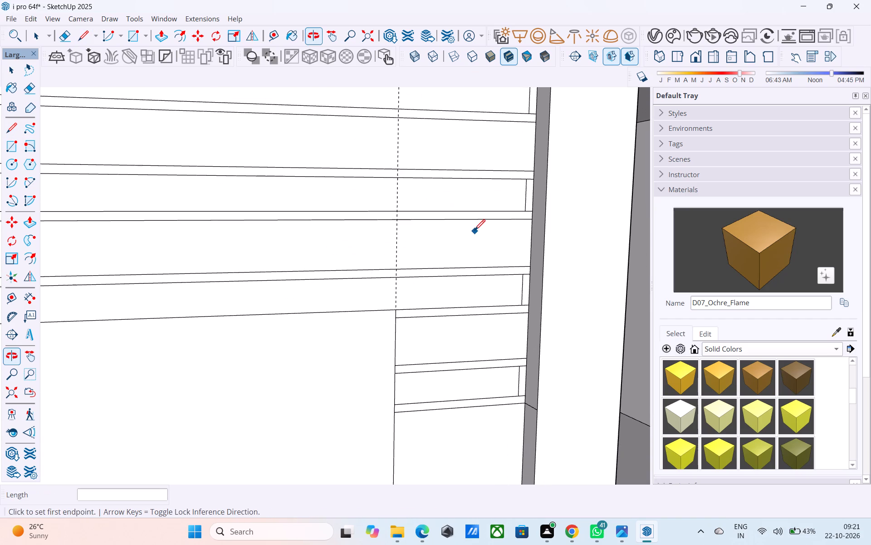
{"action": "scroll", "coordinate": [475, 237], "scroll_direction": "down", "scroll_amount": 5}
{"action": "middle_click_drag", "start_coordinate": [475, 238], "coordinate": [454, 236]}
{"action": "middle_click_drag", "start_coordinate": [451, 252], "coordinate": [446, 252]}
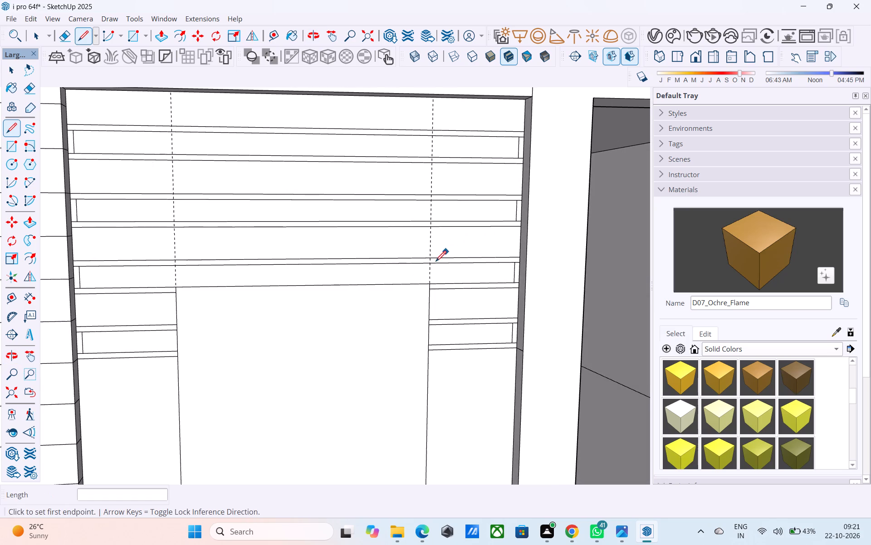
{"action": "scroll", "coordinate": [196, 292], "scroll_direction": "up", "scroll_amount": 5}
{"action": "scroll", "coordinate": [120, 269], "scroll_direction": "down", "scroll_amount": 4}
{"action": "scroll", "coordinate": [274, 237], "scroll_direction": "down", "scroll_amount": 4}
{"action": "key", "text": "e"}
{"action": "scroll", "coordinate": [197, 265], "scroll_direction": "up", "scroll_amount": 1}
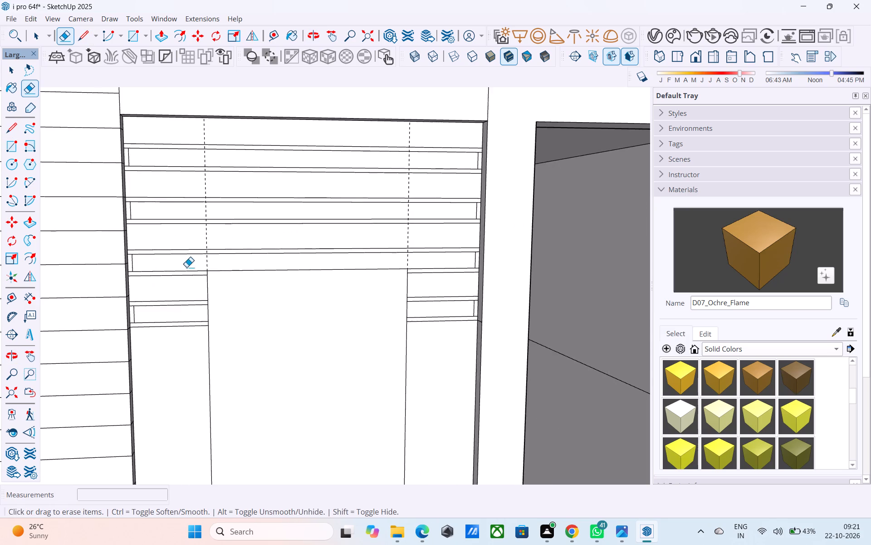
{"action": "scroll", "coordinate": [186, 267], "scroll_direction": "up", "scroll_amount": 6}
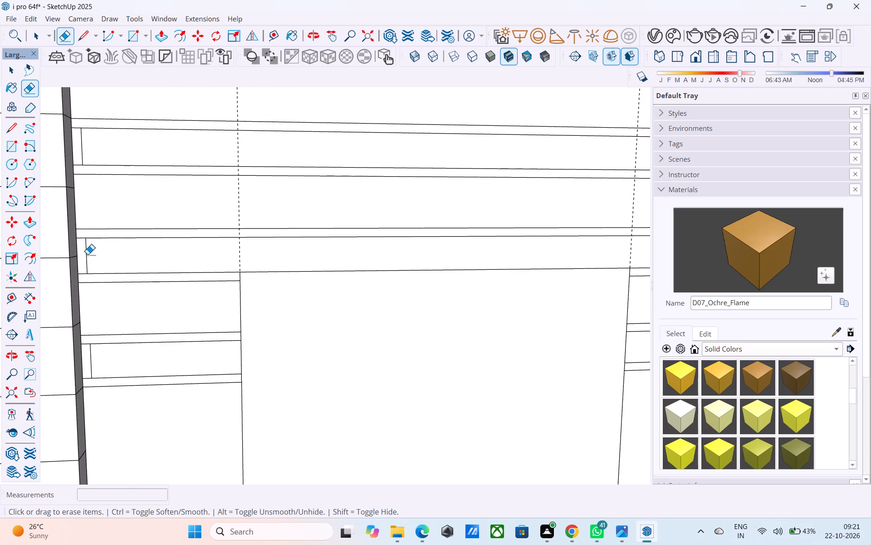
{"action": "left_click", "coordinate": [88, 254]}
{"action": "left_click", "coordinate": [88, 363]}
{"action": "left_click_drag", "start_coordinate": [88, 363], "coordinate": [94, 366]}
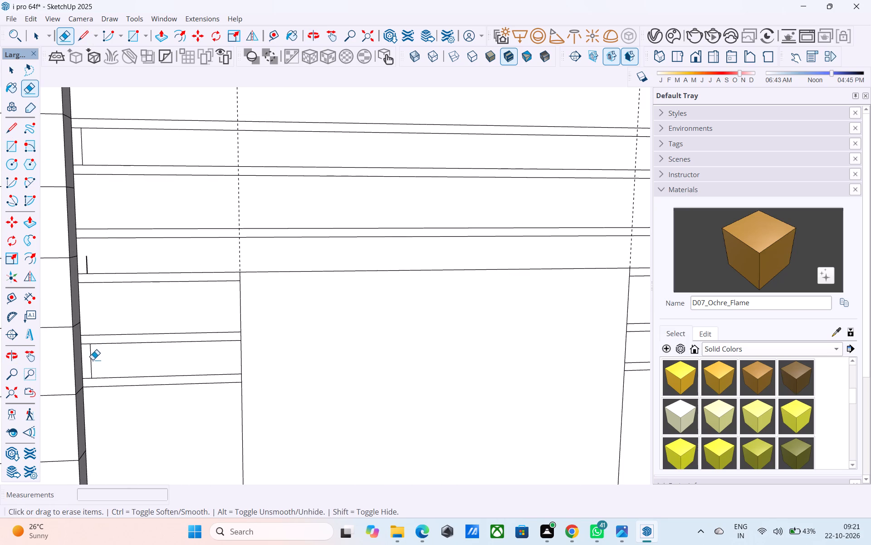
{"action": "left_click", "coordinate": [93, 359]}
{"action": "left_click_drag", "start_coordinate": [90, 262], "coordinate": [81, 257]}
{"action": "middle_click_drag", "start_coordinate": [83, 257], "coordinate": [105, 301]}
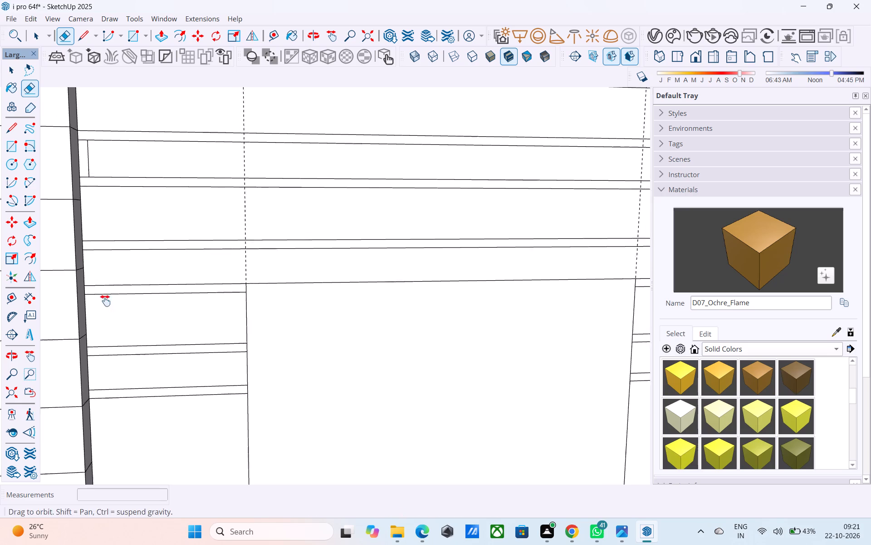
{"action": "middle_click_drag", "start_coordinate": [105, 301], "coordinate": [120, 332]}
{"action": "left_click", "coordinate": [120, 228]}
{"action": "middle_click_drag", "start_coordinate": [120, 224], "coordinate": [142, 349]}
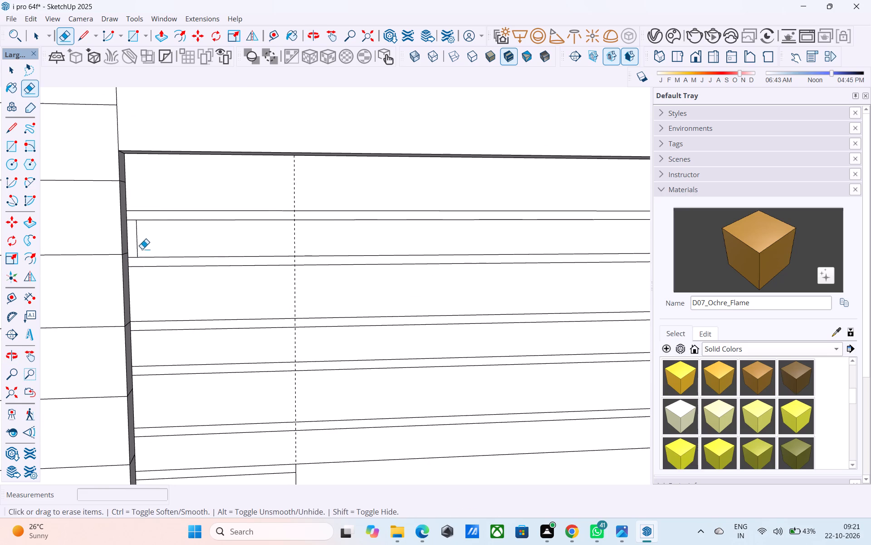
{"action": "left_click", "coordinate": [140, 248]}
Erase the four short vertical end lines of the strips' inner rectangles on the side away from the grooved wall.
{"action": "scroll", "coordinate": [138, 240], "scroll_direction": "down", "scroll_amount": 5}
{"action": "middle_click_drag", "start_coordinate": [288, 277], "coordinate": [175, 245]}
{"action": "middle_click_drag", "start_coordinate": [430, 224], "coordinate": [455, 215]}
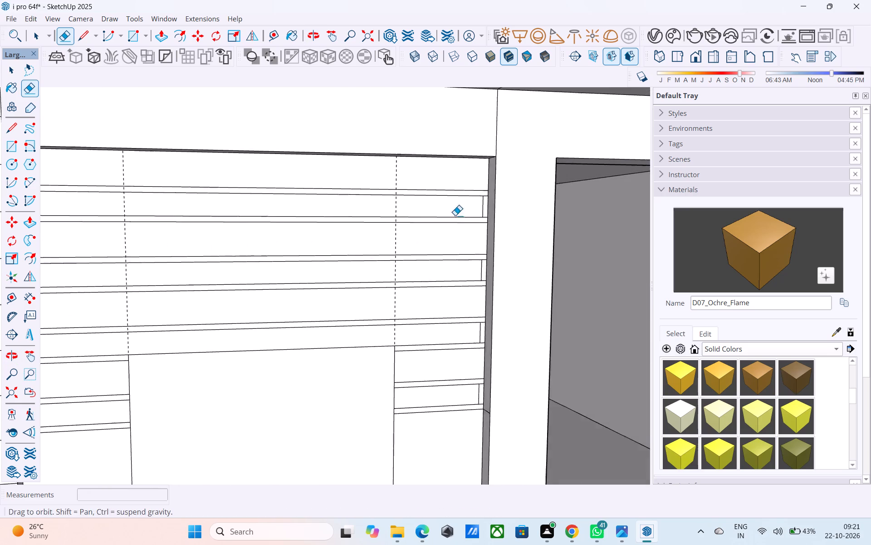
{"action": "middle_click_drag", "start_coordinate": [455, 215], "coordinate": [453, 216]}
{"action": "scroll", "coordinate": [458, 214], "scroll_direction": "up", "scroll_amount": 7}
{"action": "left_click", "coordinate": [489, 206]}
{"action": "left_click_drag", "start_coordinate": [486, 324], "coordinate": [482, 325]}
{"action": "middle_click_drag", "start_coordinate": [336, 327], "coordinate": [336, 327], "text": "shift"}
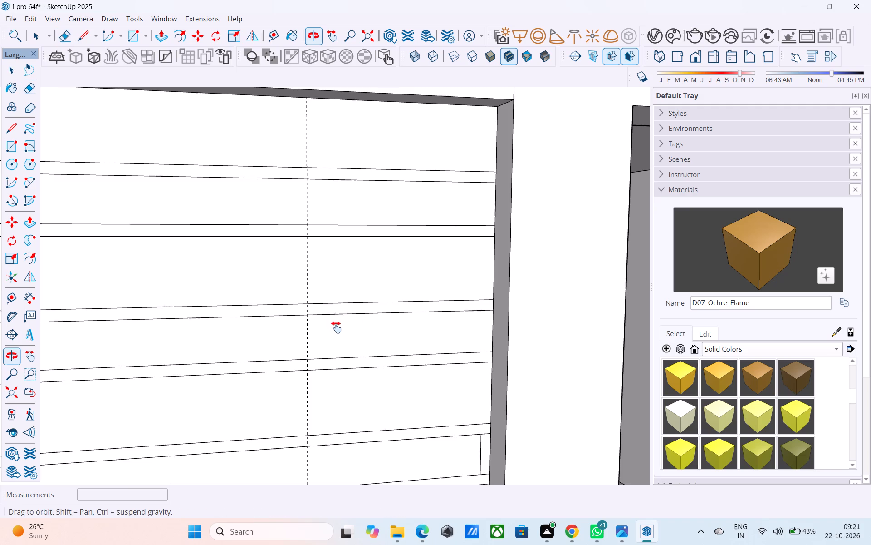
{"action": "middle_click_drag", "start_coordinate": [336, 327], "coordinate": [372, 195], "text": "shift"}
{"action": "left_click_drag", "start_coordinate": [519, 322], "coordinate": [514, 323]}
{"action": "scroll", "coordinate": [480, 276], "scroll_direction": "down", "scroll_amount": 5}
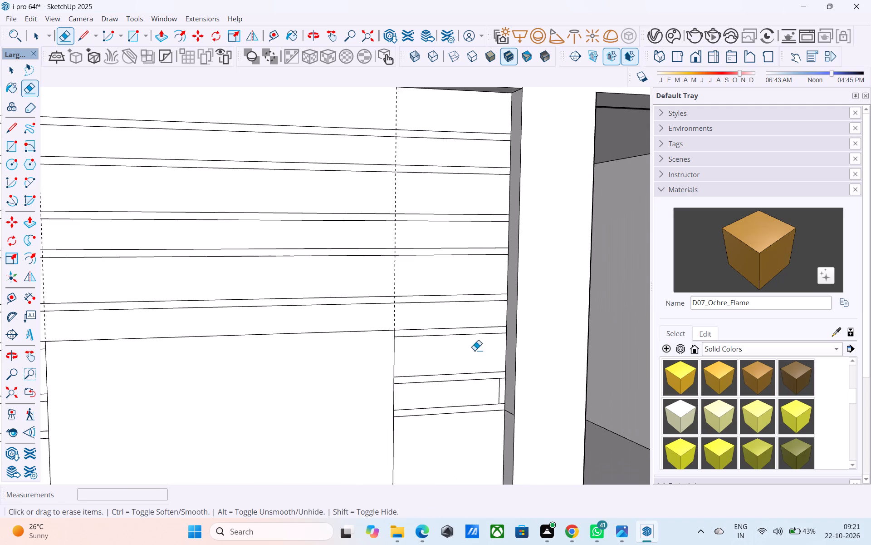
{"action": "middle_click_drag", "start_coordinate": [475, 350], "coordinate": [486, 268]}
{"action": "scroll", "coordinate": [494, 280], "scroll_direction": "up", "scroll_amount": 4}
{"action": "left_click", "coordinate": [516, 317]}
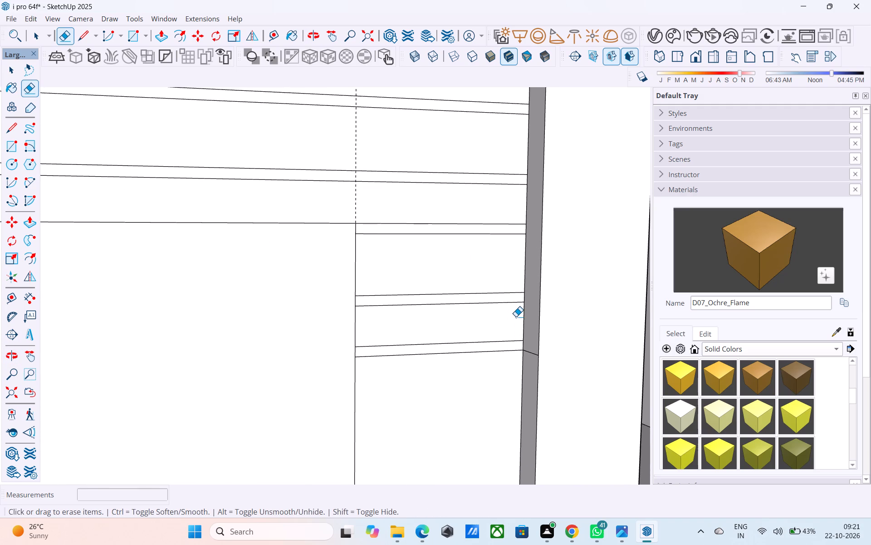
{"action": "scroll", "coordinate": [516, 317], "scroll_direction": "down", "scroll_amount": 6}
{"action": "middle_click_drag", "start_coordinate": [510, 313], "coordinate": [504, 312]}
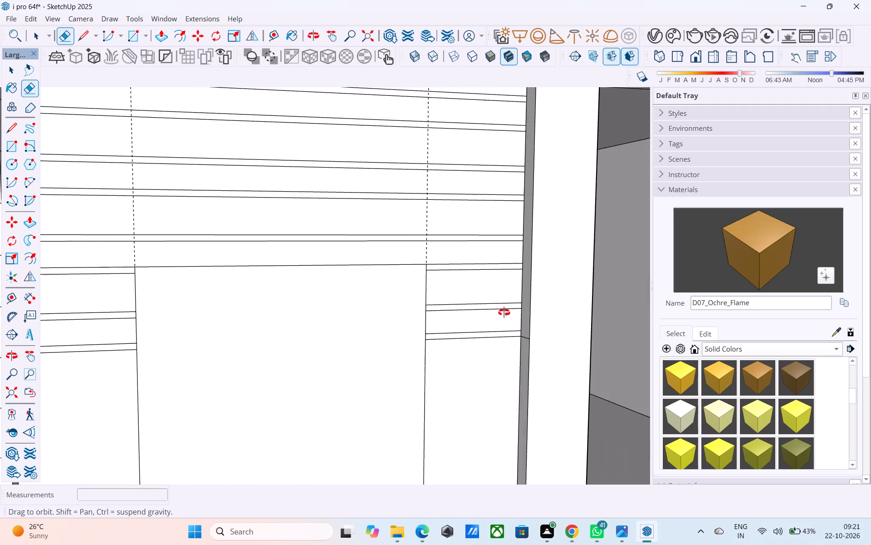
{"action": "middle_click_drag", "start_coordinate": [504, 312], "coordinate": [502, 313]}
Push the lowest short inner band, on the side away from the grooved wall, 6" into the panel.
{"action": "key", "text": "space"}
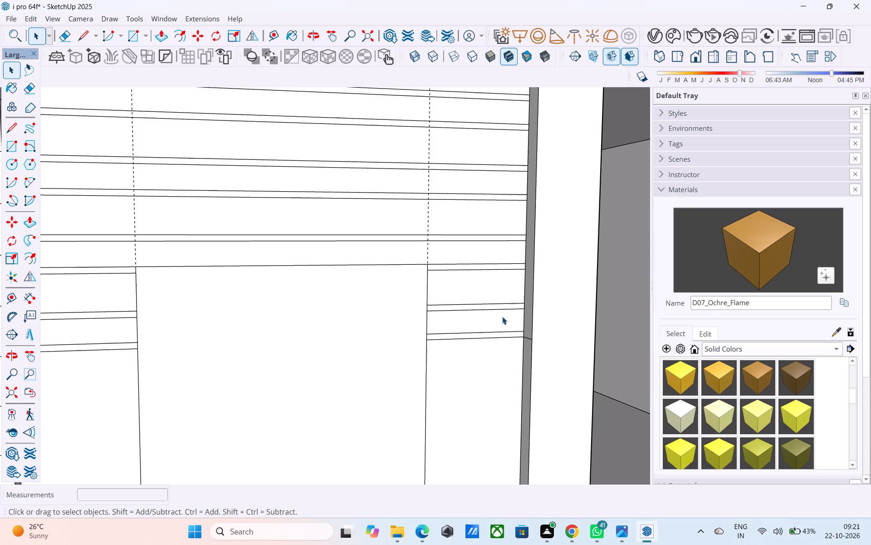
{"action": "left_click", "coordinate": [502, 317]}
{"action": "key", "text": "p"}
{"action": "left_click", "coordinate": [502, 318]}
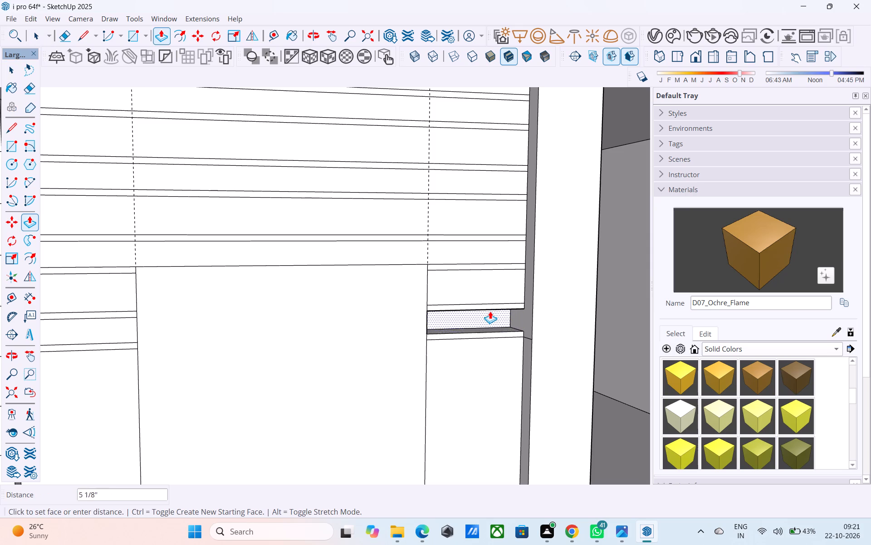
{"action": "scroll", "coordinate": [489, 311], "scroll_direction": "up", "scroll_amount": 7}
{"action": "left_click", "coordinate": [461, 322]}
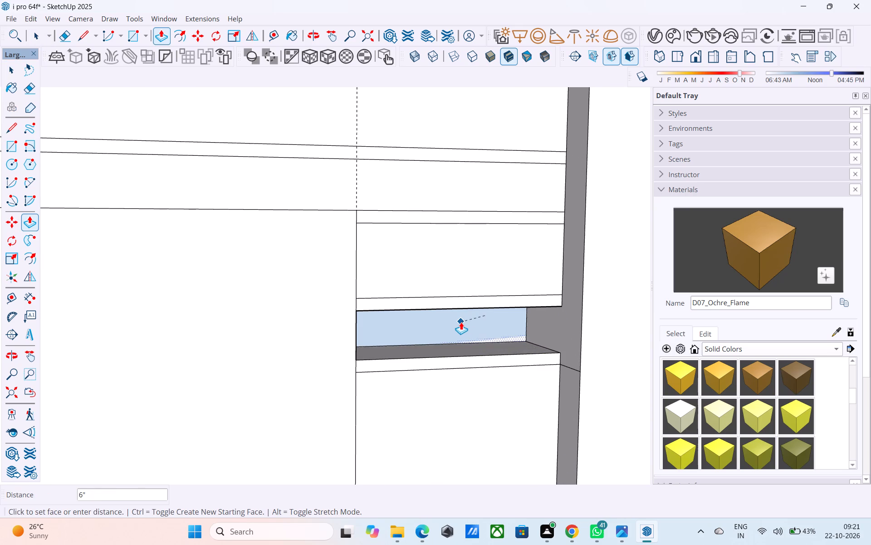
Recess the two short bands beside the tall central panel, next to the grooved wall, by the same 6".
{"action": "scroll", "coordinate": [566, 275], "scroll_direction": "down", "scroll_amount": 8}
{"action": "middle_click_drag", "start_coordinate": [550, 280], "coordinate": [301, 294]}
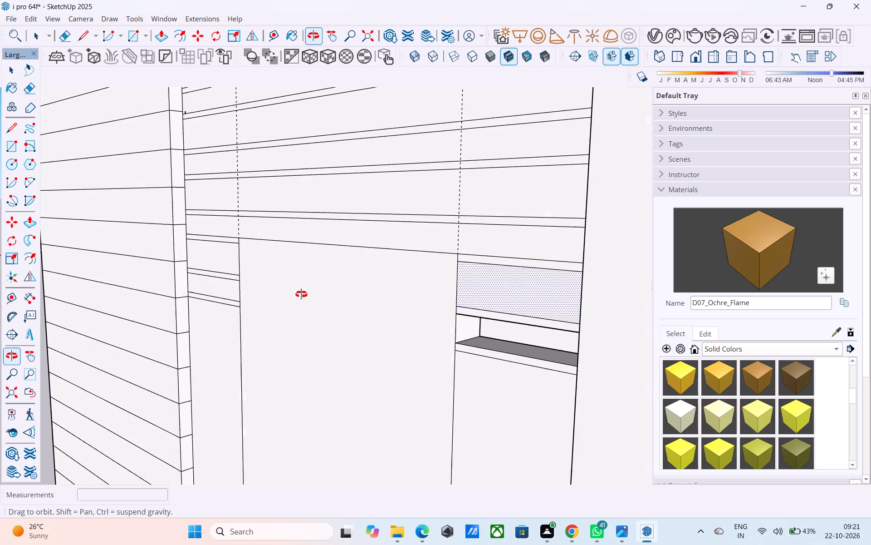
{"action": "middle_click_drag", "start_coordinate": [301, 294], "coordinate": [374, 277]}
{"action": "double_click", "coordinate": [200, 293]}
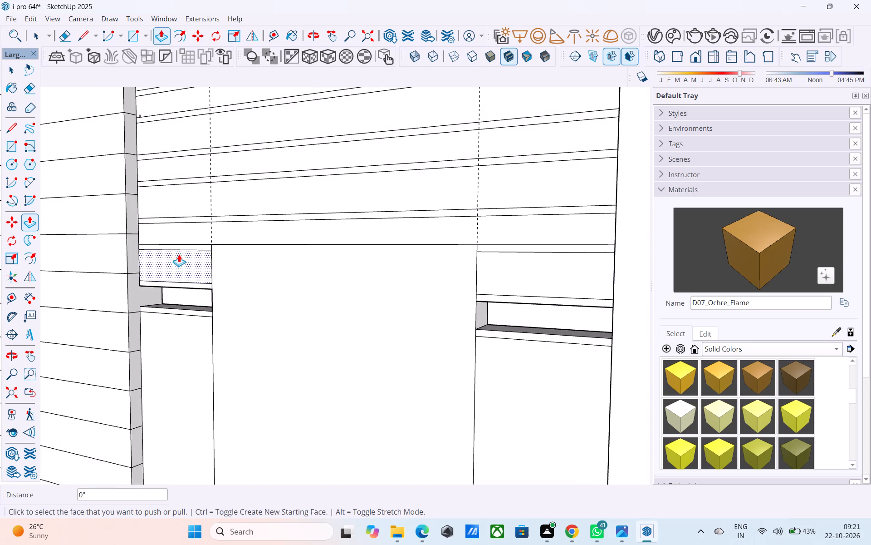
{"action": "double_click", "coordinate": [179, 255]}
Recess the six full-width bands above the tall central panel by the same 6", leaving thin slats between them.
{"action": "double_click", "coordinate": [197, 228]}
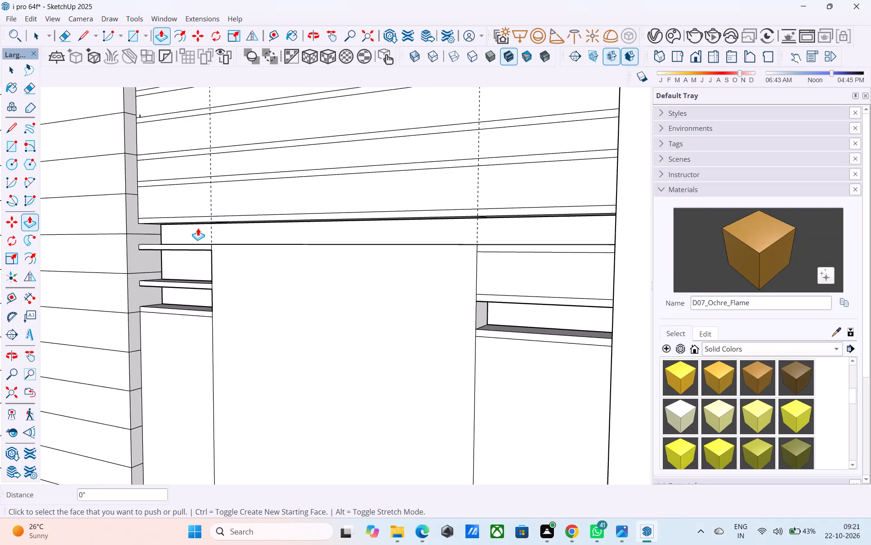
{"action": "double_click", "coordinate": [197, 203]}
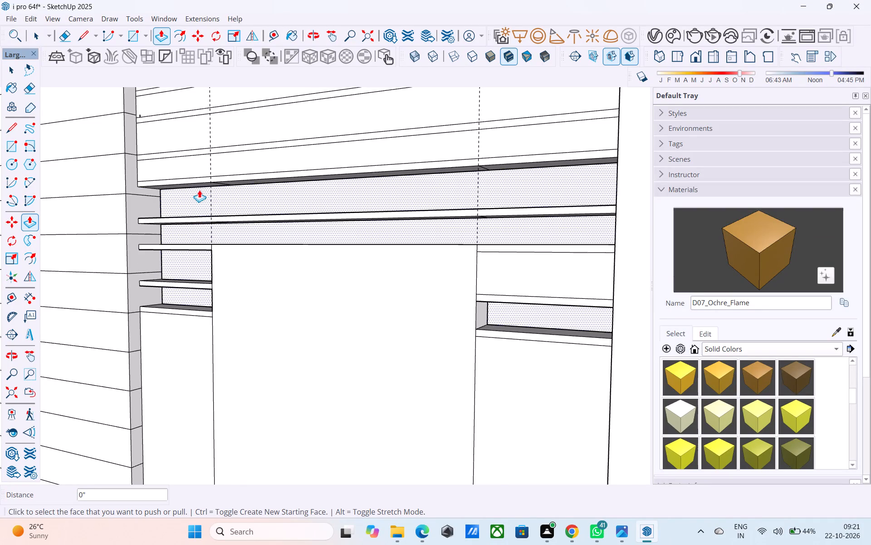
{"action": "middle_click_drag", "start_coordinate": [201, 188], "coordinate": [220, 266]}
{"action": "double_click", "coordinate": [217, 250]}
{"action": "double_click", "coordinate": [216, 225]}
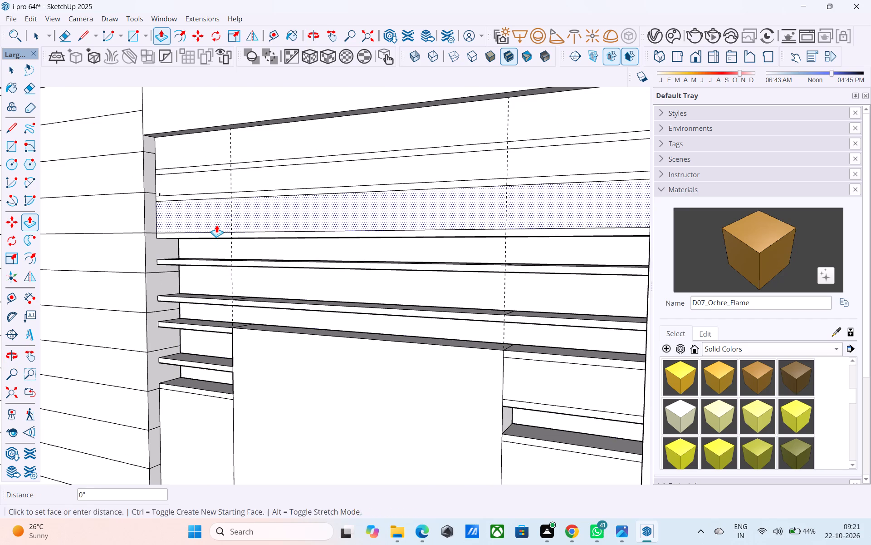
{"action": "middle_click_drag", "start_coordinate": [219, 217], "coordinate": [203, 284], "text": "shift"}
{"action": "double_click", "coordinate": [210, 283]}
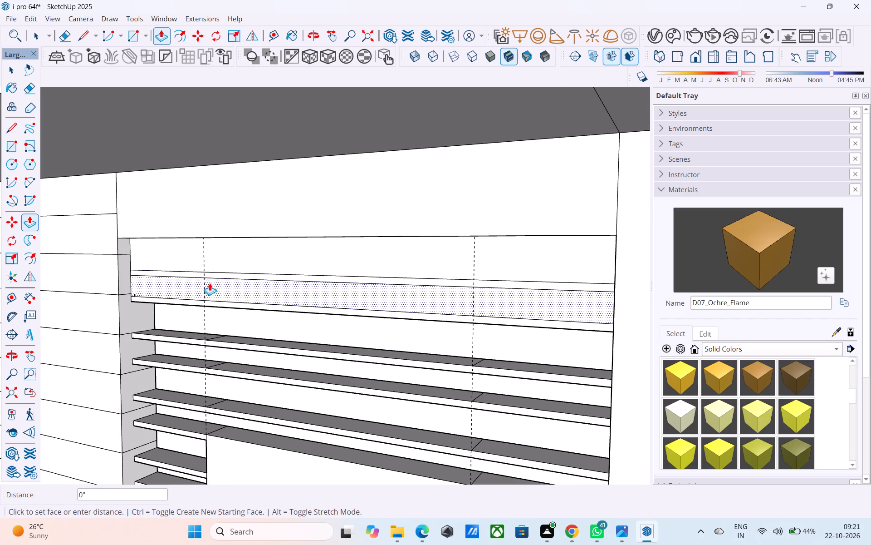
{"action": "double_click", "coordinate": [212, 259]}
Save the model.
{"action": "middle_click_drag", "start_coordinate": [214, 265], "coordinate": [366, 202]}
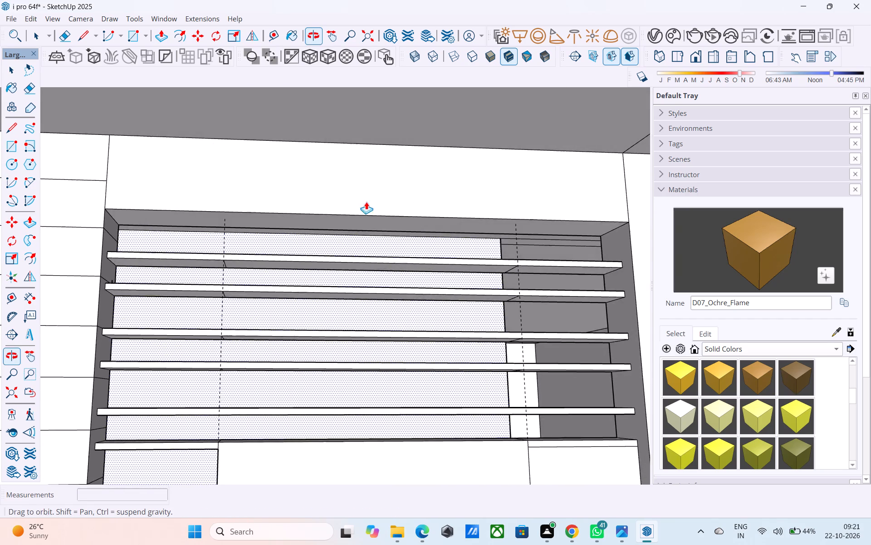
{"action": "scroll", "coordinate": [366, 196], "scroll_direction": "down", "scroll_amount": 9}
{"action": "middle_click_drag", "start_coordinate": [367, 205], "coordinate": [376, 256]}
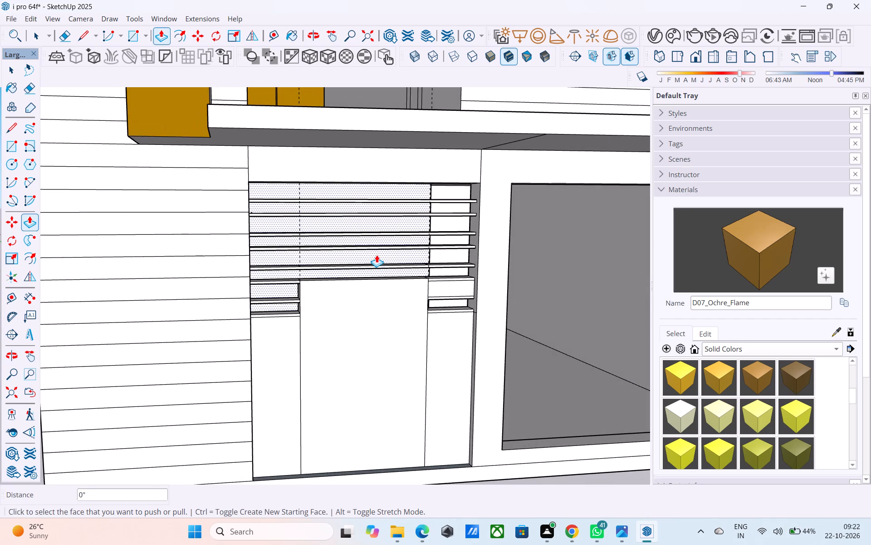
{"action": "key", "text": "ctrl+s"}
Paint the two tall side panels flanking the central panel with the D07_Ochre_Flame material.
{"action": "key", "text": "space"}
{"action": "left_click", "coordinate": [758, 266]}
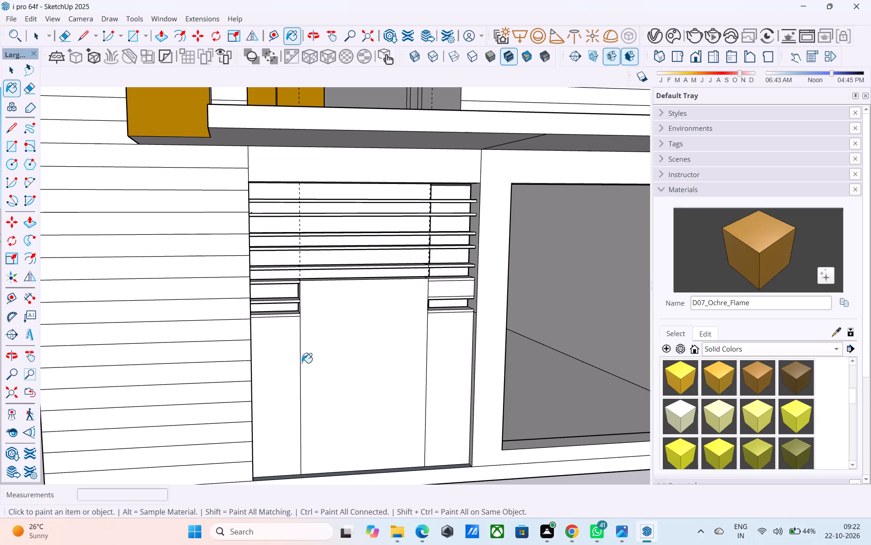
{"action": "scroll", "coordinate": [269, 344], "scroll_direction": "up", "scroll_amount": 4}
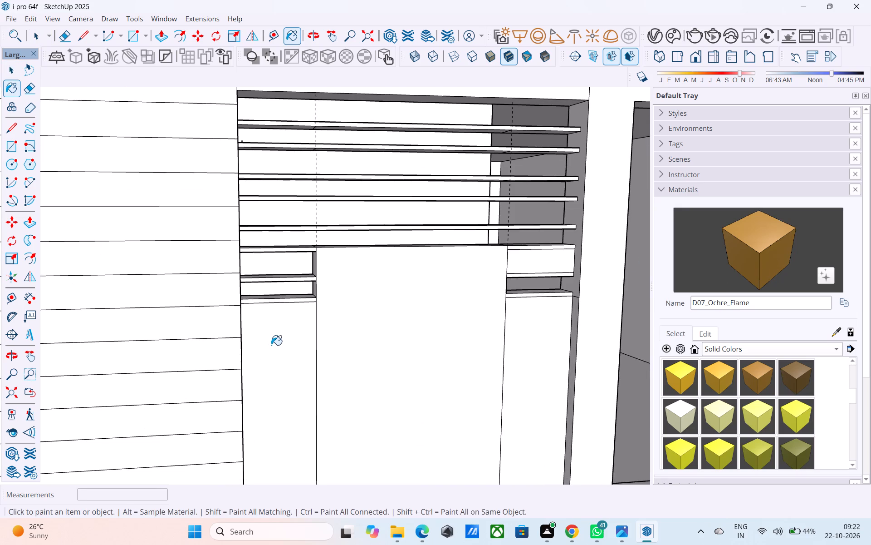
{"action": "left_click", "coordinate": [271, 345]}
{"action": "left_click", "coordinate": [533, 339]}
Examine the recessed slat area and short side niches from several angles, selecting the central panel and the recessed back face.
{"action": "middle_click_drag", "start_coordinate": [398, 334], "coordinate": [345, 345]}
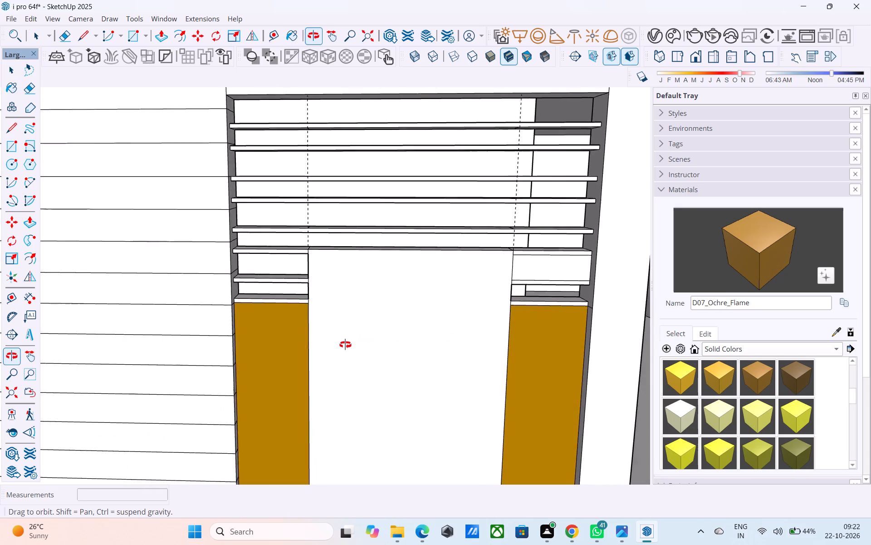
{"action": "middle_click_drag", "start_coordinate": [345, 345], "coordinate": [303, 270]}
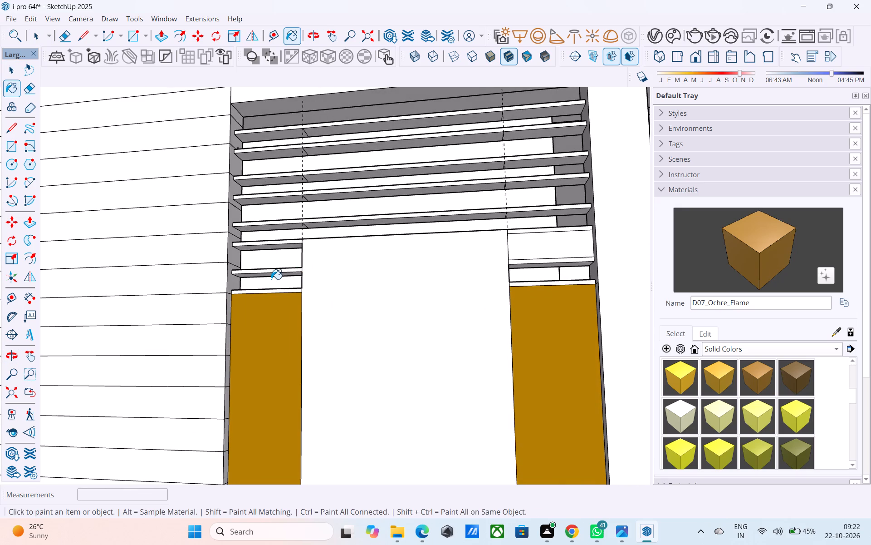
{"action": "scroll", "coordinate": [271, 279], "scroll_direction": "up", "scroll_amount": 2}
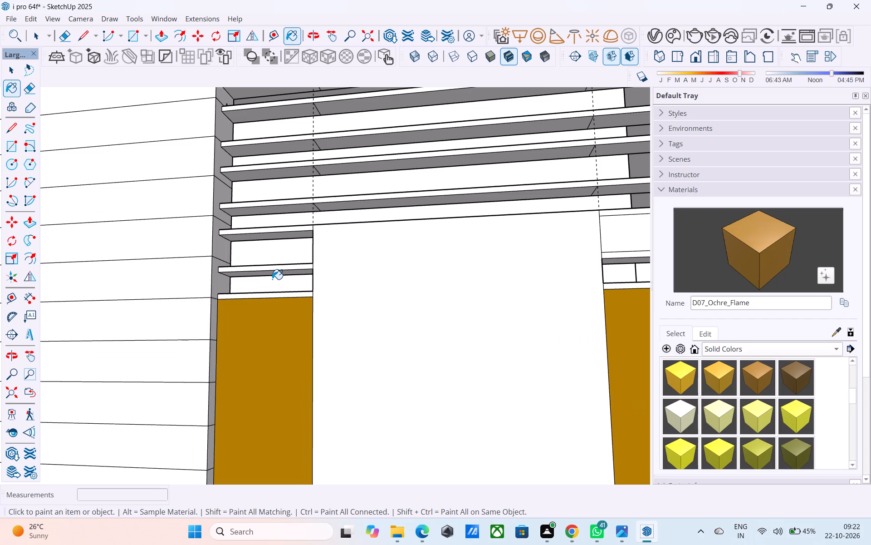
{"action": "scroll", "coordinate": [272, 279], "scroll_direction": "down", "scroll_amount": 5}
{"action": "middle_click_drag", "start_coordinate": [272, 279], "coordinate": [384, 380]}
{"action": "key", "text": "space"}
{"action": "middle_click_drag", "start_coordinate": [380, 372], "coordinate": [362, 360]}
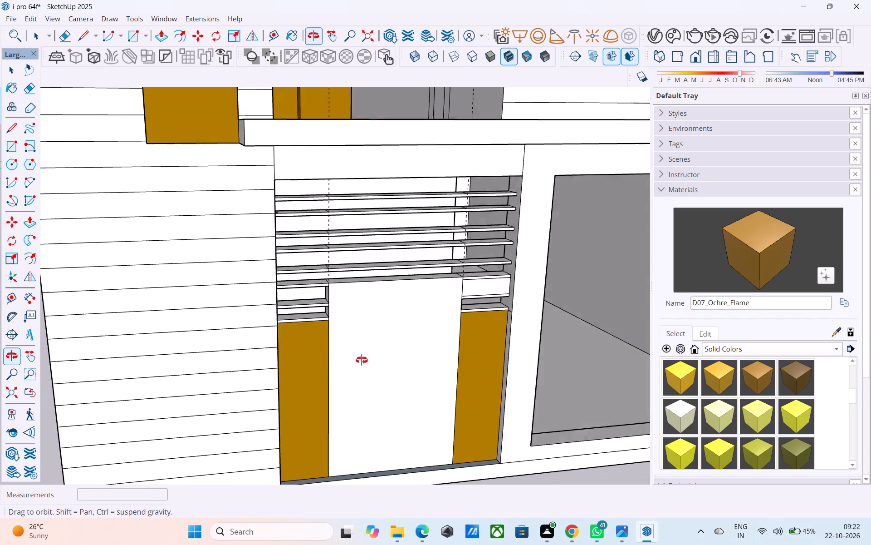
{"action": "middle_click_drag", "start_coordinate": [362, 360], "coordinate": [361, 360]}
{"action": "left_click", "coordinate": [362, 365]}
{"action": "middle_click_drag", "start_coordinate": [466, 343], "coordinate": [464, 342]}
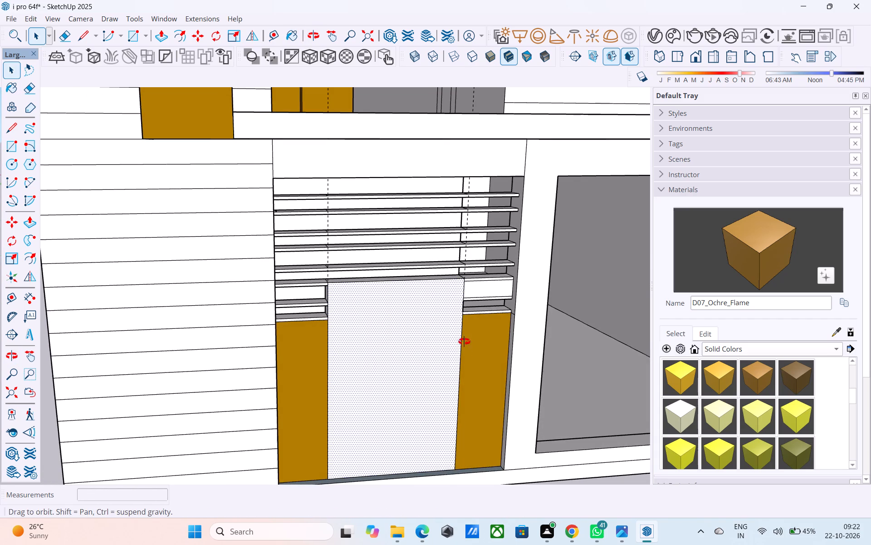
{"action": "middle_click_drag", "start_coordinate": [464, 342], "coordinate": [437, 311]}
{"action": "scroll", "coordinate": [304, 289], "scroll_direction": "up", "scroll_amount": 3}
{"action": "middle_click_drag", "start_coordinate": [304, 289], "coordinate": [209, 308]}
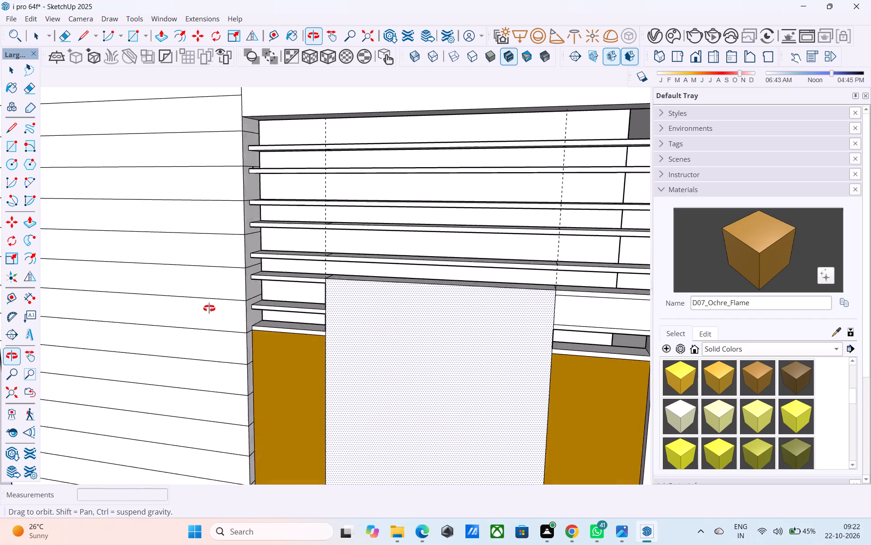
{"action": "middle_click_drag", "start_coordinate": [209, 308], "coordinate": [409, 148]}
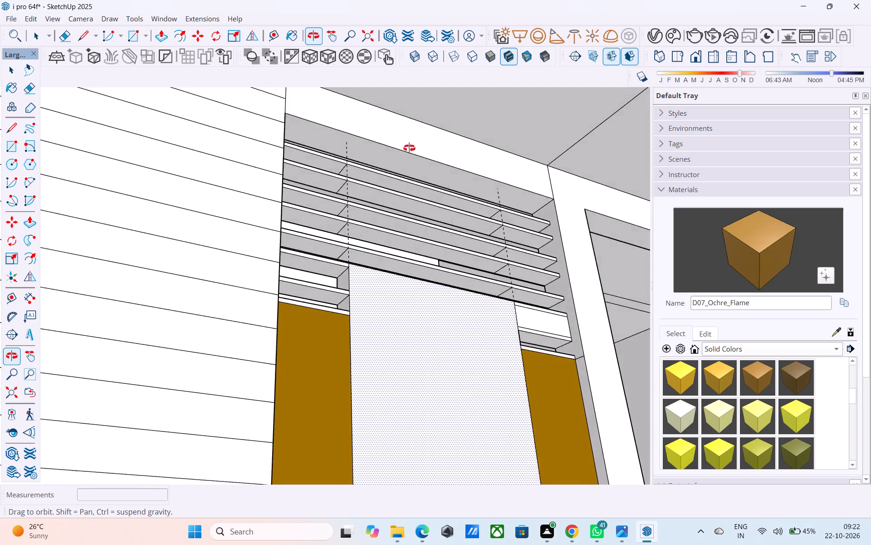
{"action": "middle_click_drag", "start_coordinate": [409, 148], "coordinate": [371, 275]}
{"action": "scroll", "coordinate": [339, 301], "scroll_direction": "up", "scroll_amount": 4}
{"action": "left_click", "coordinate": [307, 285]}
{"action": "middle_click_drag", "start_coordinate": [303, 283], "coordinate": [289, 295]}
{"action": "scroll", "coordinate": [291, 292], "scroll_direction": "up", "scroll_amount": 7}
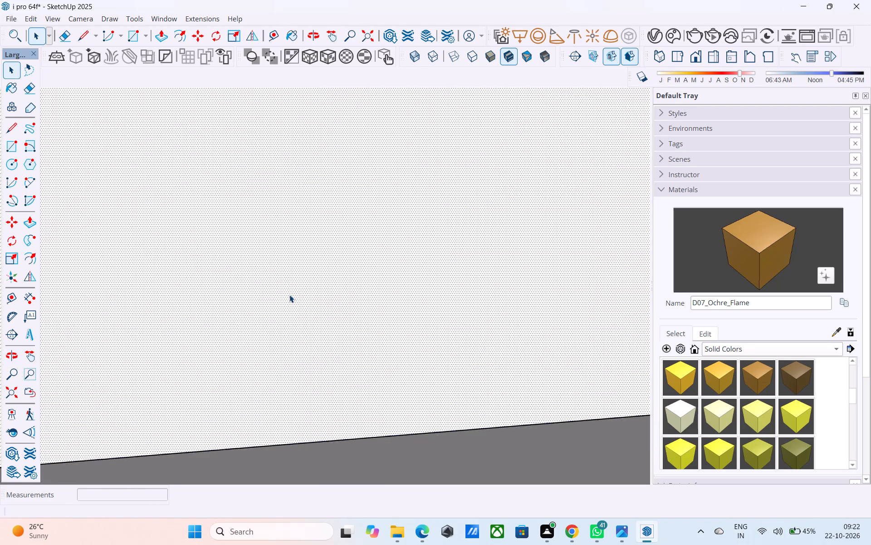
{"action": "scroll", "coordinate": [289, 295], "scroll_direction": "up", "scroll_amount": 3}
{"action": "middle_click_drag", "start_coordinate": [289, 295], "coordinate": [320, 288]}
{"action": "scroll", "coordinate": [302, 281], "scroll_direction": "down", "scroll_amount": 12}
{"action": "scroll", "coordinate": [597, 285], "scroll_direction": "down", "scroll_amount": 1}
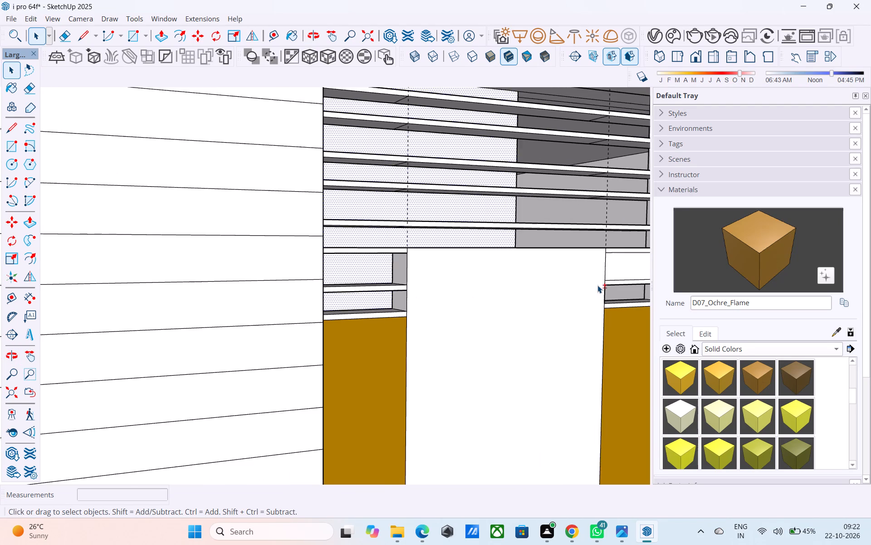
Recess the remaining upper short band above the right-hand ochre side panel by the same depth as the other bands.
{"action": "middle_click_drag", "start_coordinate": [597, 285], "coordinate": [336, 269], "text": "shift"}
{"action": "left_click", "coordinate": [372, 255]}
{"action": "key", "text": "p"}
{"action": "double_click", "coordinate": [372, 255]}
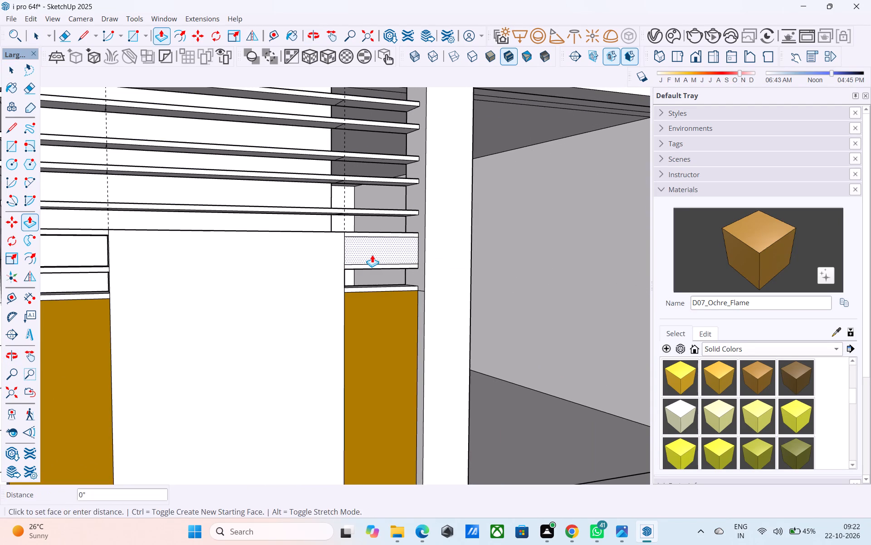
{"action": "key", "text": "space"}
{"action": "scroll", "coordinate": [372, 255], "scroll_direction": "down", "scroll_amount": 6}
{"action": "middle_click_drag", "start_coordinate": [372, 255], "coordinate": [314, 286]}
{"action": "scroll", "coordinate": [311, 276], "scroll_direction": "up", "scroll_amount": 5}
{"action": "middle_click_drag", "start_coordinate": [313, 233], "coordinate": [308, 228]}
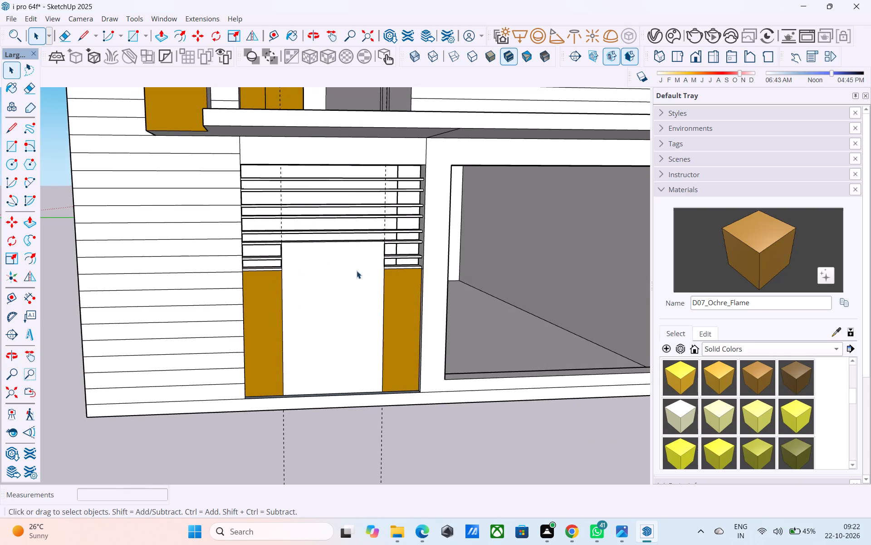
Offset the outline of the tall central panel inward by 1'.
{"action": "scroll", "coordinate": [362, 290], "scroll_direction": "up", "scroll_amount": 5}
{"action": "left_click", "coordinate": [319, 292]}
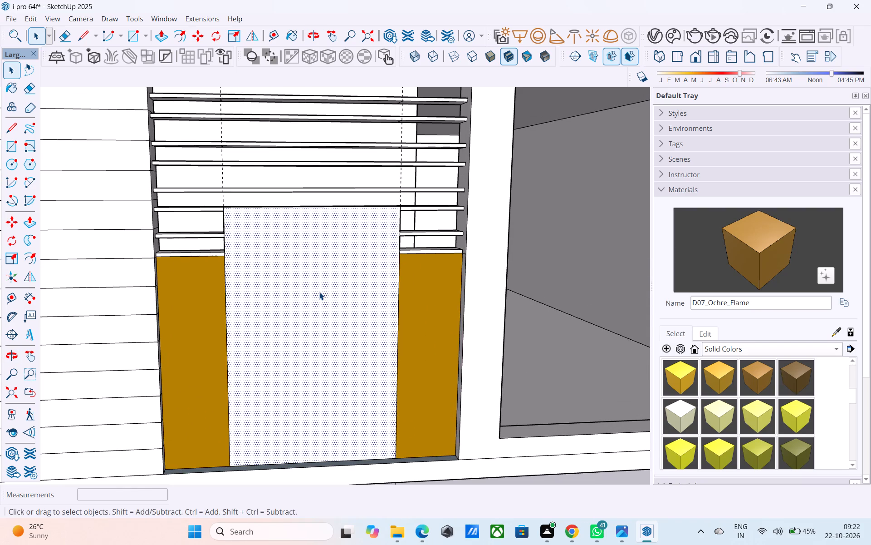
{"action": "key", "text": "f"}
{"action": "left_click", "coordinate": [319, 292]}
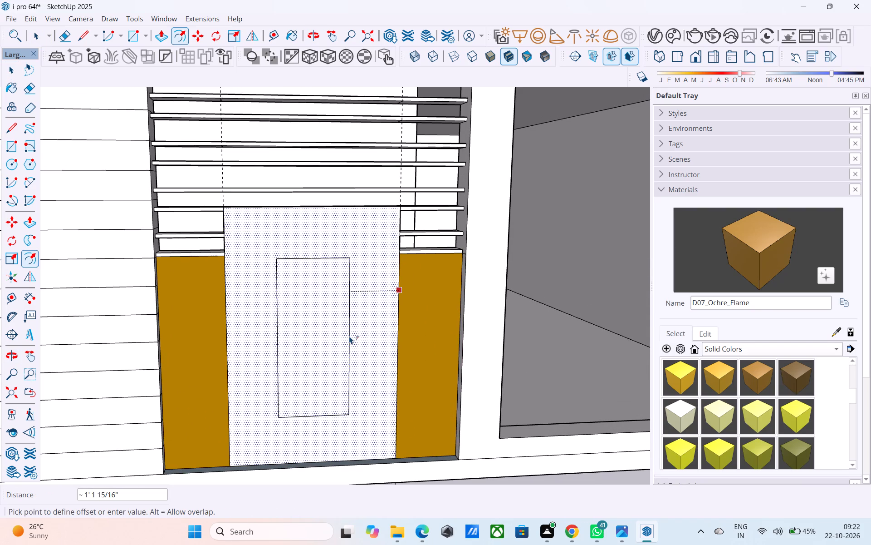
{"action": "type", "text": "2'"}
{"action": "key", "text": "Return"}
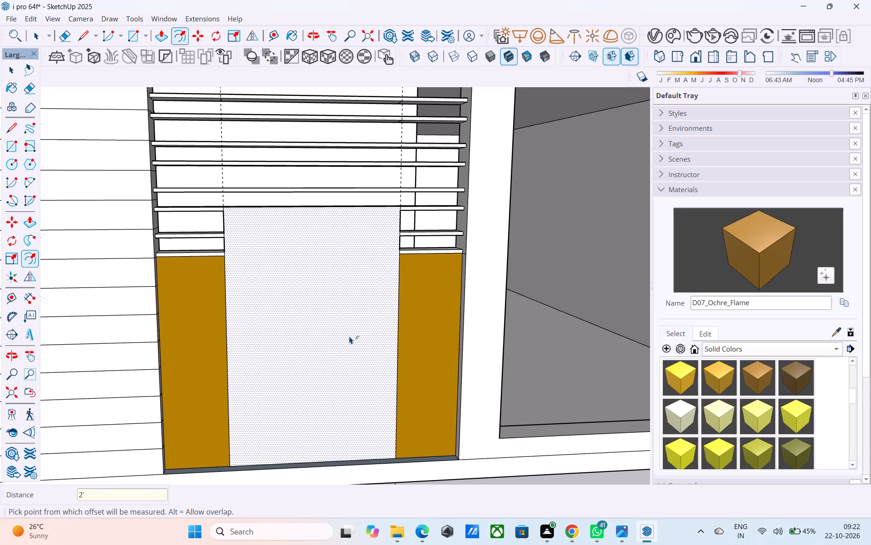
{"action": "type", "text": "1'"}
{"action": "key", "text": "Return"}
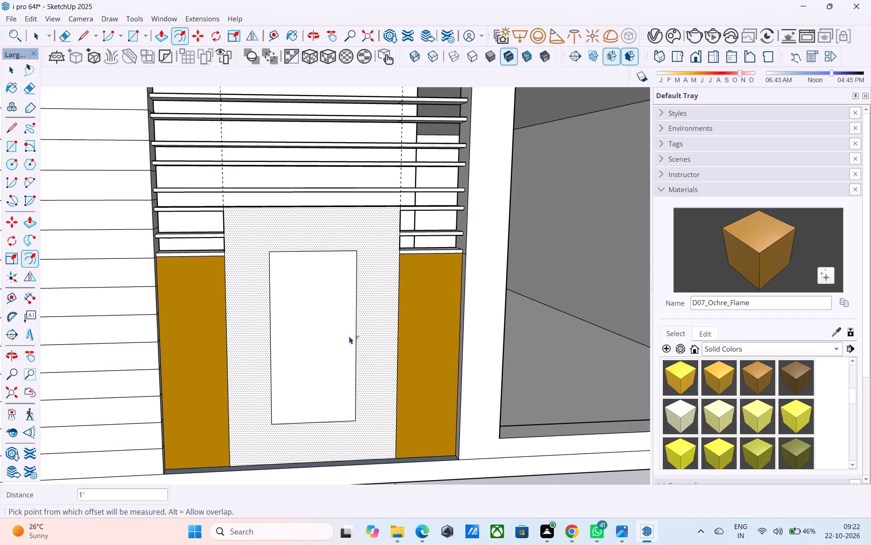
Pull the border face around the inner panel outward by 4" to form a raised frame.
{"action": "key", "text": "p"}
{"action": "left_click", "coordinate": [367, 312]}
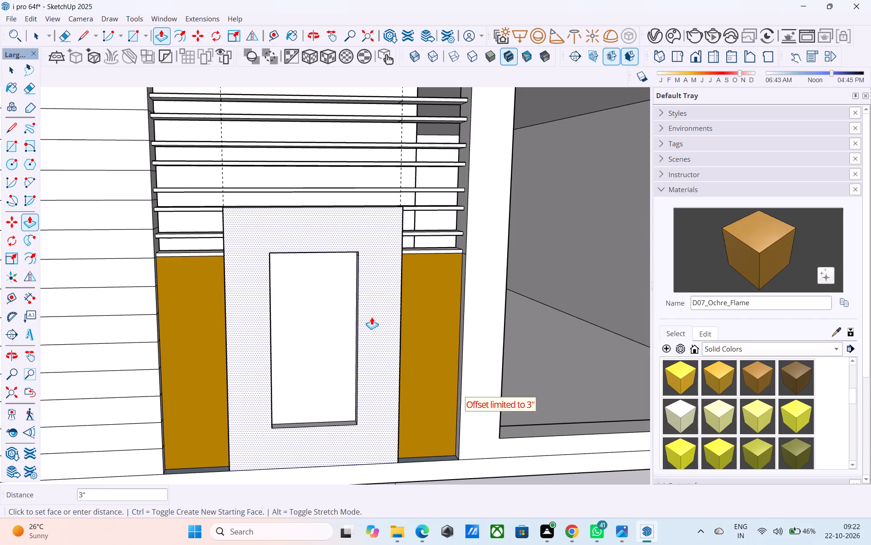
{"action": "type", "text": "4\""}
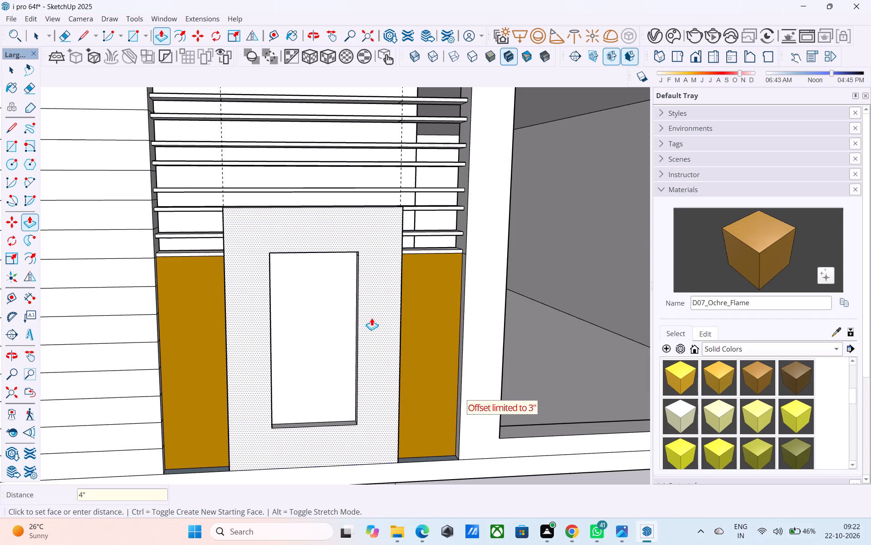
{"action": "key", "text": "Return"}
{"action": "key", "text": "space"}
{"action": "middle_click_drag", "start_coordinate": [372, 318], "coordinate": [475, 248]}
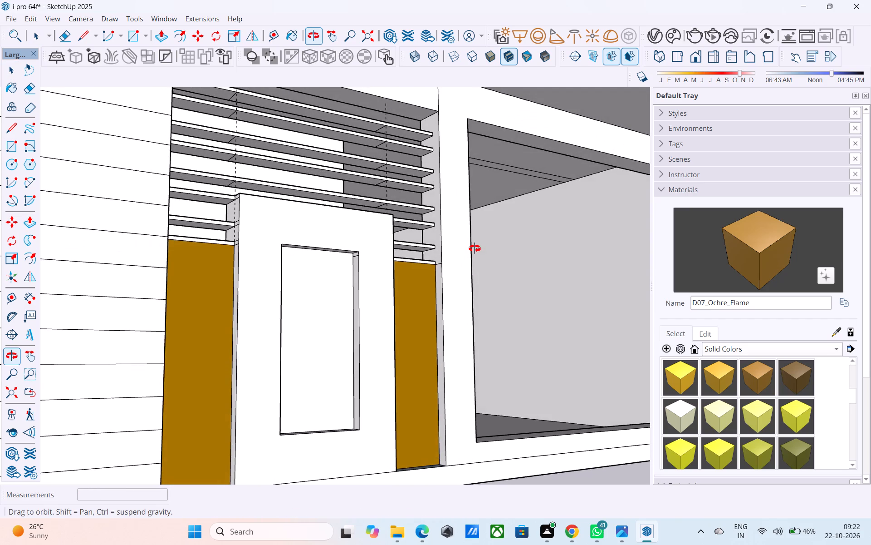
{"action": "middle_click_drag", "start_coordinate": [475, 248], "coordinate": [461, 243]}
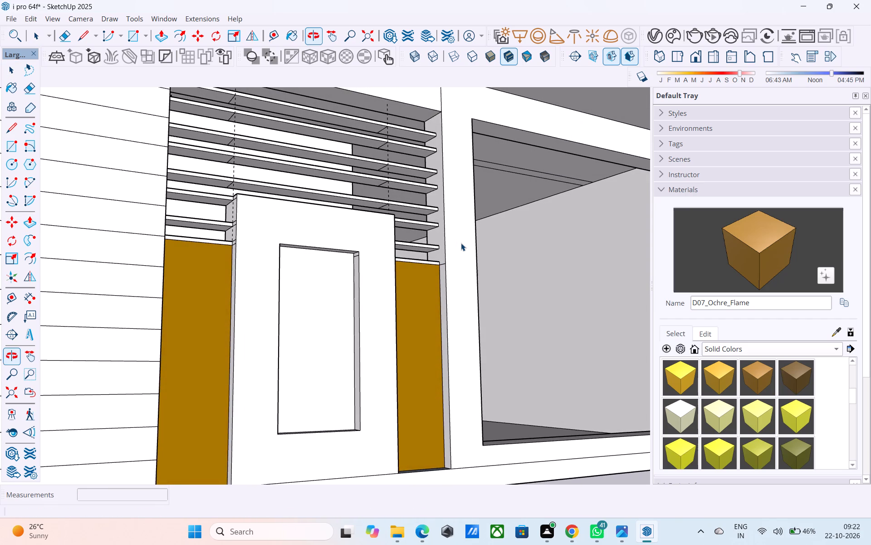
{"action": "middle_click_drag", "start_coordinate": [462, 246], "coordinate": [526, 261]}
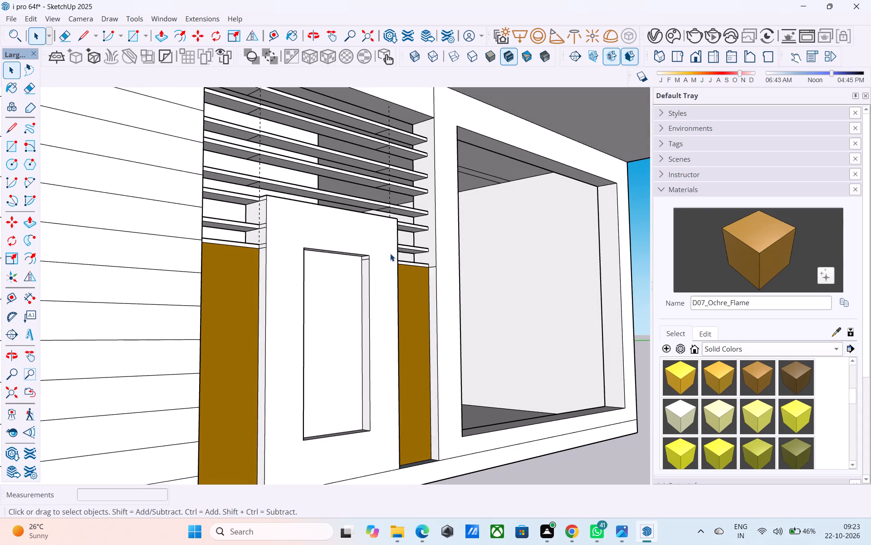
Erase the stray short edges at the upper ends of both side reveals inside the raised frame.
{"action": "scroll", "coordinate": [368, 256], "scroll_direction": "up", "scroll_amount": 5}
{"action": "key", "text": "e"}
{"action": "scroll", "coordinate": [367, 256], "scroll_direction": "up", "scroll_amount": 7}
{"action": "left_click", "coordinate": [361, 265]}
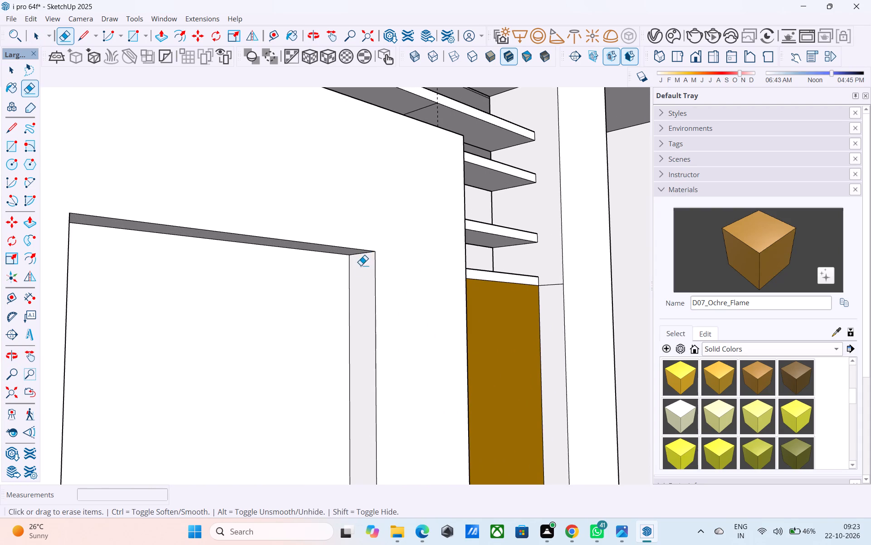
{"action": "scroll", "coordinate": [426, 259], "scroll_direction": "down", "scroll_amount": 5}
{"action": "middle_click_drag", "start_coordinate": [416, 270], "coordinate": [136, 298]}
{"action": "scroll", "coordinate": [151, 281], "scroll_direction": "up", "scroll_amount": 7}
{"action": "left_click", "coordinate": [160, 256]}
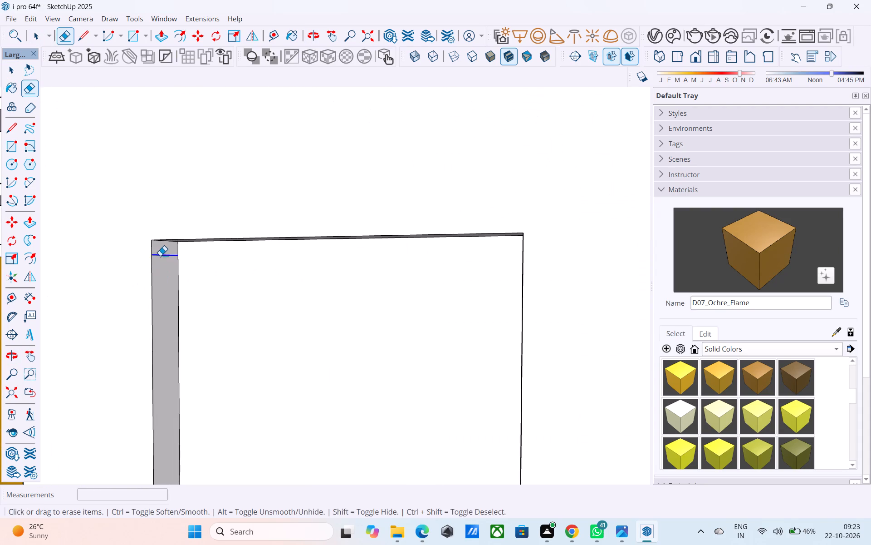
{"action": "scroll", "coordinate": [178, 272], "scroll_direction": "down", "scroll_amount": 6}
{"action": "key", "text": "space"}
{"action": "scroll", "coordinate": [191, 282], "scroll_direction": "down", "scroll_amount": 10}
{"action": "middle_click_drag", "start_coordinate": [271, 287], "coordinate": [297, 296]}
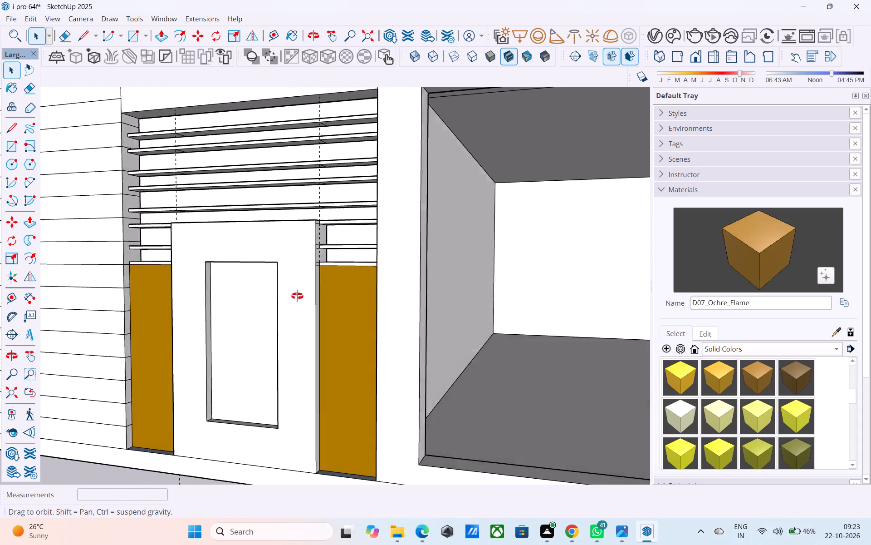
Paint the inner panel inside the raised frame with the D07_Ochre_Flame material.
{"action": "middle_click_drag", "start_coordinate": [297, 296], "coordinate": [335, 296]}
{"action": "left_click_drag", "start_coordinate": [756, 227], "coordinate": [750, 234]}
{"action": "left_click", "coordinate": [292, 350]}
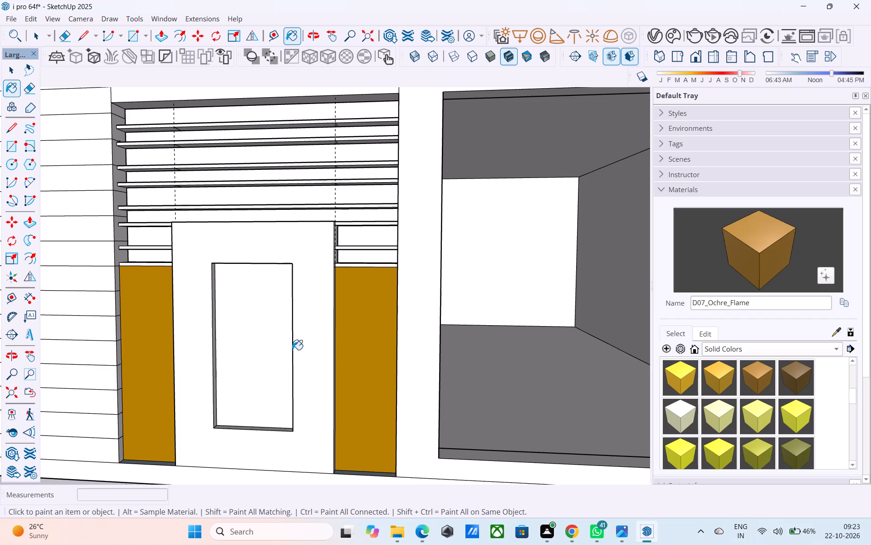
{"action": "scroll", "coordinate": [482, 296], "scroll_direction": "down", "scroll_amount": 5}
{"action": "middle_click_drag", "start_coordinate": [343, 337], "coordinate": [357, 371]}
{"action": "scroll", "coordinate": [357, 361], "scroll_direction": "up", "scroll_amount": 8}
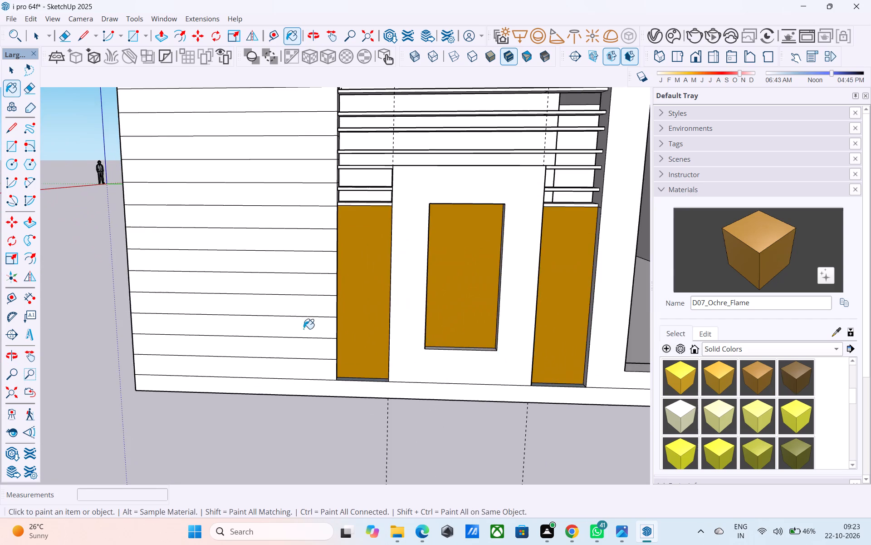
{"action": "scroll", "coordinate": [245, 332], "scroll_direction": "down", "scroll_amount": 3}
{"action": "scroll", "coordinate": [414, 337], "scroll_direction": "up", "scroll_amount": 9}
{"action": "key", "text": "space"}
Draw a vertical centre line from bottom to top of the inner ochre panel, splitting it into two halves.
{"action": "middle_click_drag", "start_coordinate": [402, 333], "coordinate": [369, 341]}
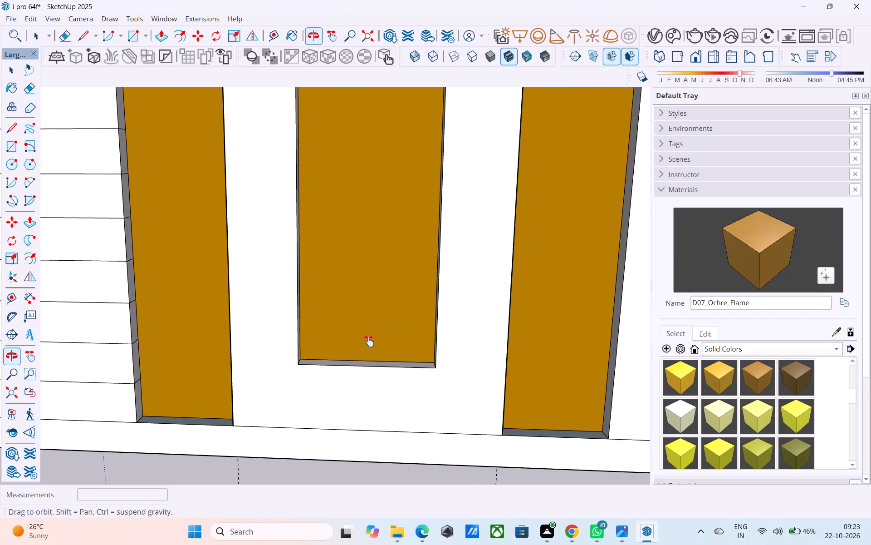
{"action": "middle_click_drag", "start_coordinate": [369, 341], "coordinate": [366, 367]}
{"action": "middle_click_drag", "start_coordinate": [391, 277], "coordinate": [371, 325], "text": "shift"}
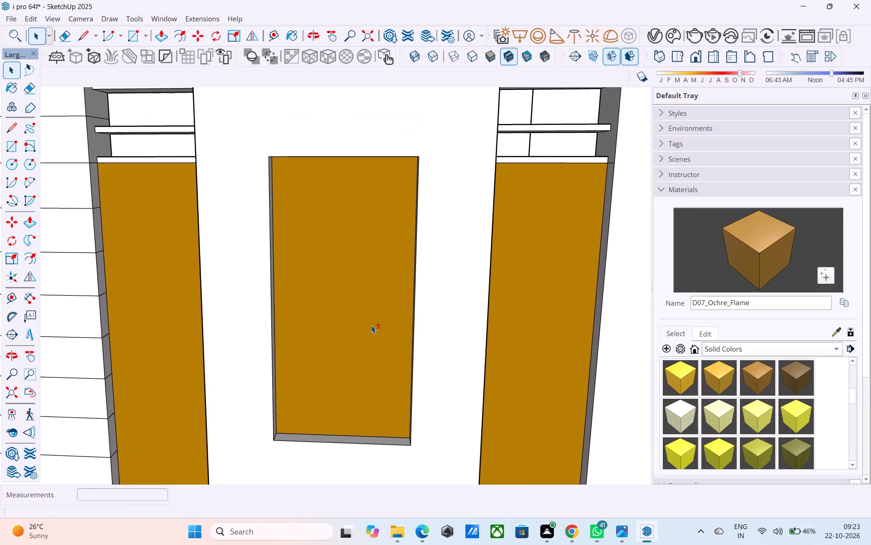
{"action": "key", "text": "r"}
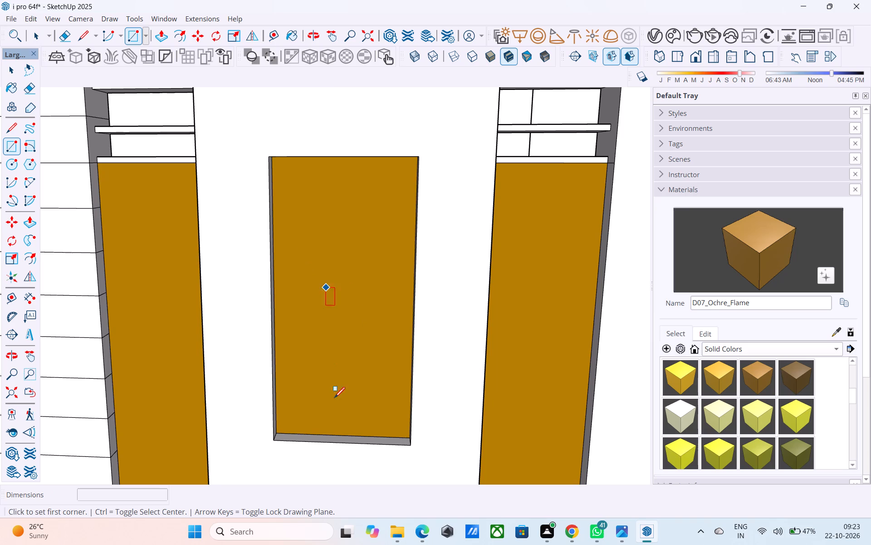
{"action": "key", "text": "l"}
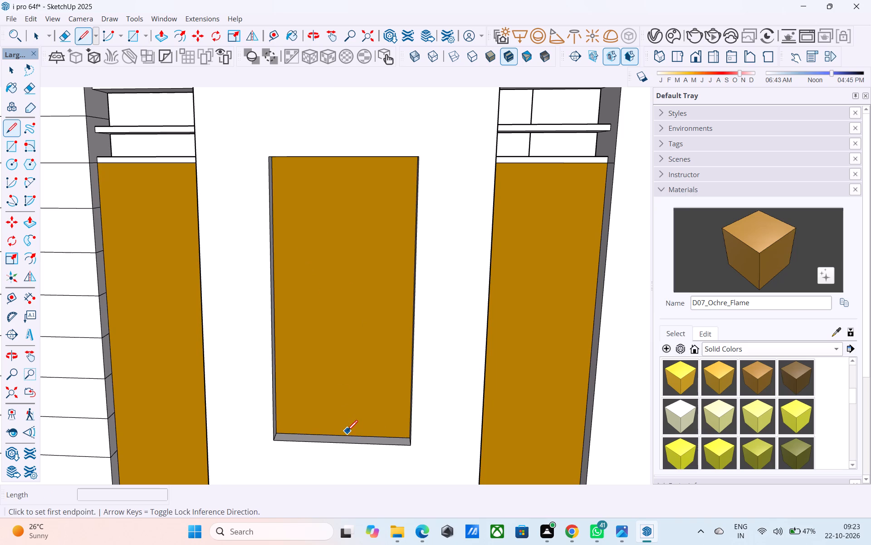
{"action": "left_click", "coordinate": [343, 434]}
{"action": "middle_click_drag", "start_coordinate": [346, 289], "coordinate": [348, 297], "text": "shift"}
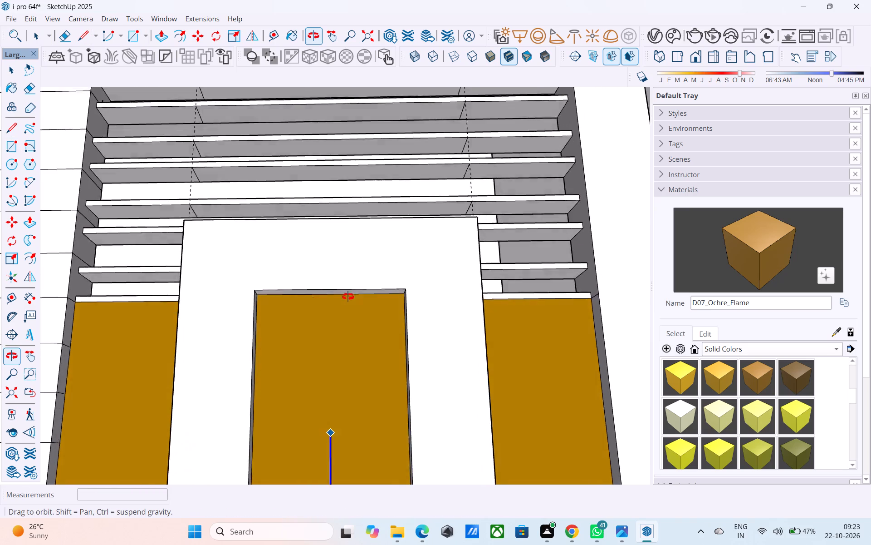
{"action": "middle_click_drag", "start_coordinate": [348, 297], "coordinate": [351, 277], "text": "shift"}
{"action": "scroll", "coordinate": [339, 305], "scroll_direction": "up", "scroll_amount": 2}
{"action": "left_click", "coordinate": [325, 292]}
{"action": "scroll", "coordinate": [334, 282], "scroll_direction": "down", "scroll_amount": 4}
{"action": "middle_click_drag", "start_coordinate": [334, 282], "coordinate": [313, 409]}
{"action": "scroll", "coordinate": [315, 401], "scroll_direction": "down", "scroll_amount": 2}
{"action": "middle_click_drag", "start_coordinate": [315, 388], "coordinate": [342, 263], "text": "shift"}
{"action": "scroll", "coordinate": [345, 271], "scroll_direction": "up", "scroll_amount": 3}
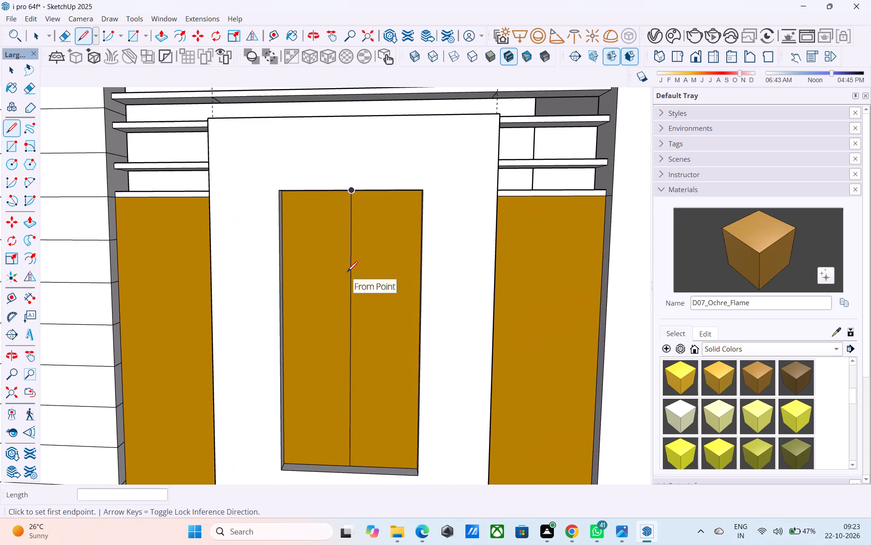
{"action": "key", "text": "space"}
Draw a tall narrow rectangle about 3' 1" by 2 7/16" along the left side of the inner panel's centre line.
{"action": "type", "text": "r"}
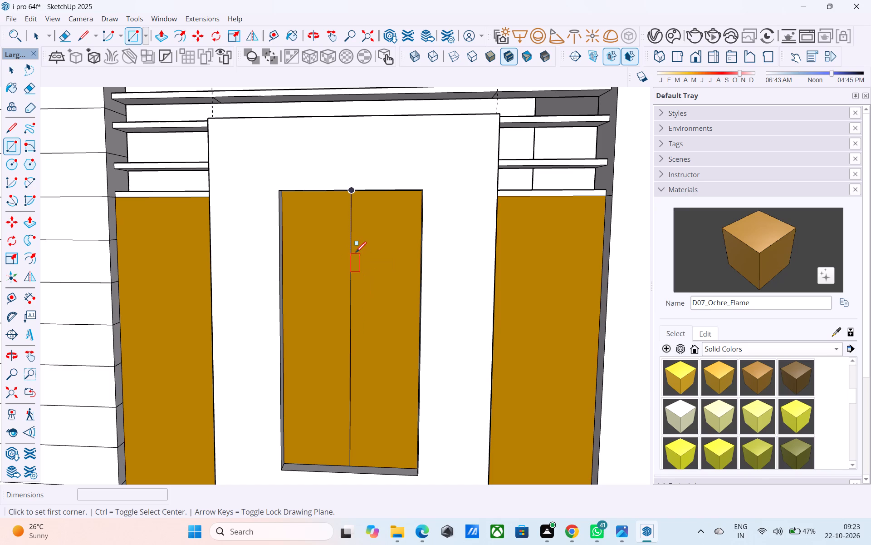
{"action": "left_click", "coordinate": [351, 252]}
{"action": "scroll", "coordinate": [348, 257], "scroll_direction": "down", "scroll_amount": 5}
{"action": "scroll", "coordinate": [337, 373], "scroll_direction": "up", "scroll_amount": 5}
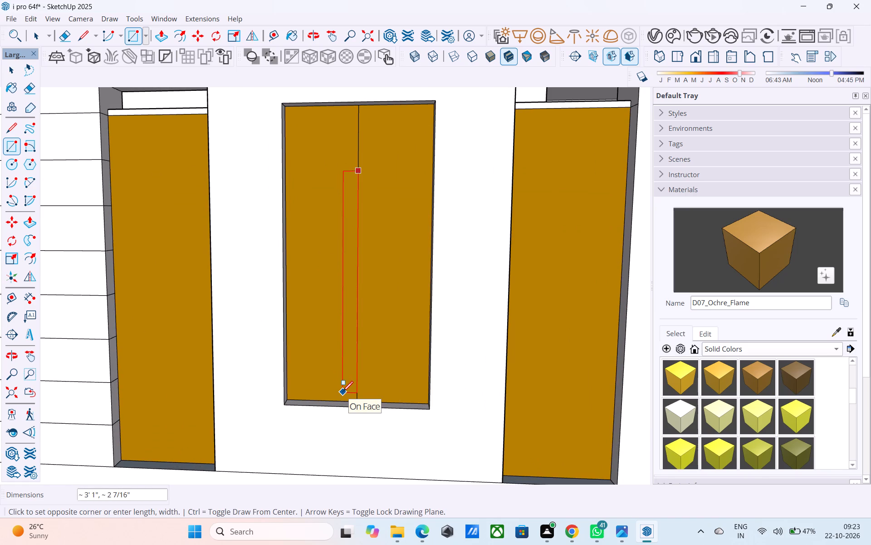
{"action": "left_click", "coordinate": [343, 392]}
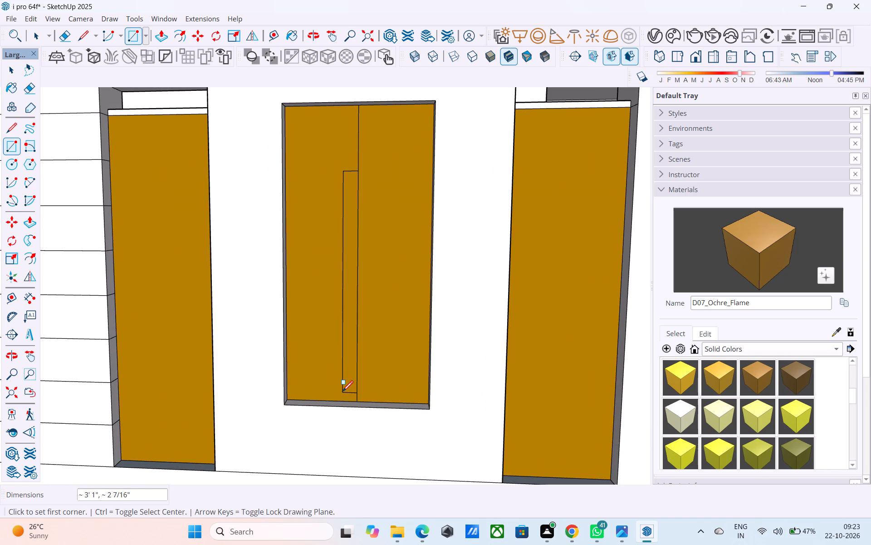
Copy the narrow rectangle about 2 7/16" across so that a matching one sits on the other side of the centre line.
{"action": "key", "text": "space"}
{"action": "left_click", "coordinate": [351, 198]}
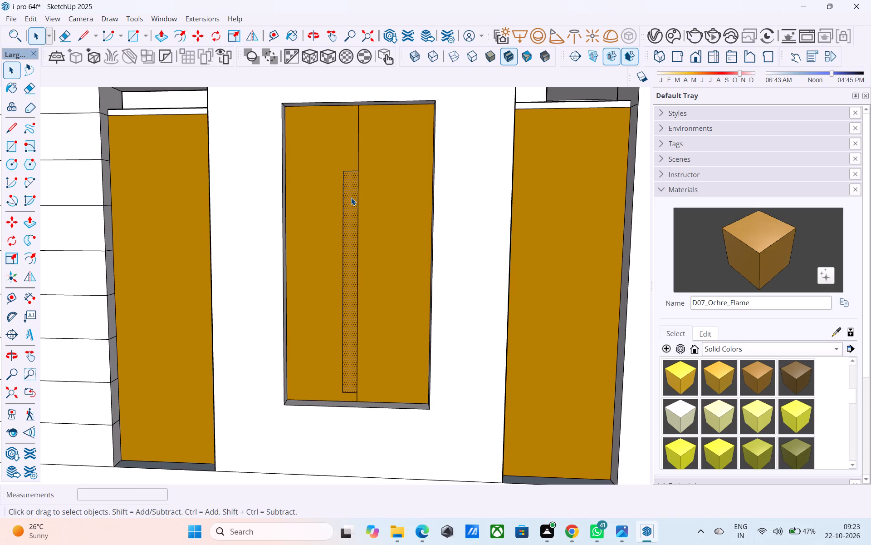
{"action": "key", "text": "m"}
{"action": "scroll", "coordinate": [348, 189], "scroll_direction": "up", "scroll_amount": 3}
{"action": "left_click", "coordinate": [342, 165]}
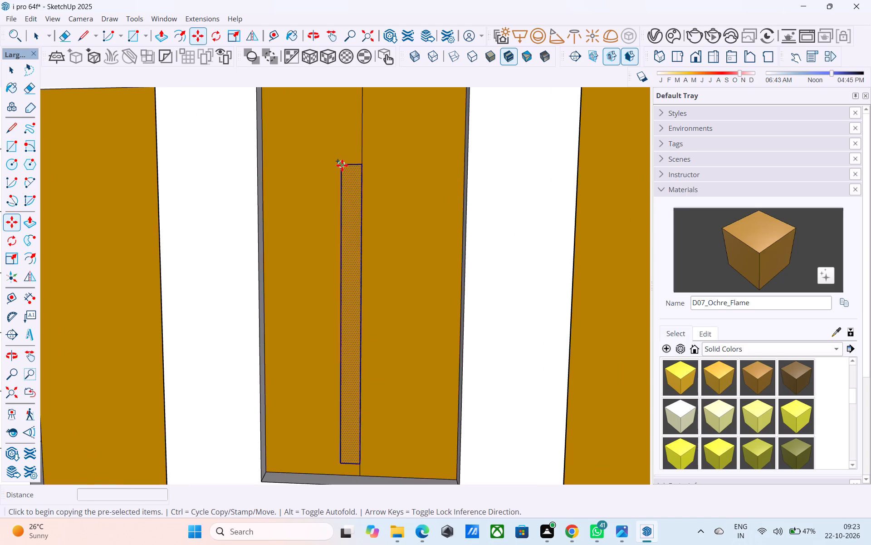
{"action": "left_click", "coordinate": [362, 164]}
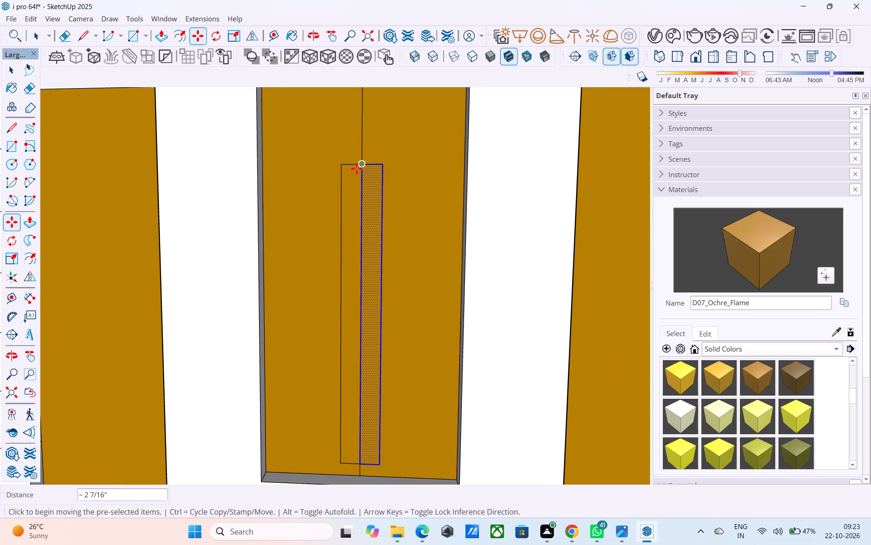
{"action": "key", "text": "space"}
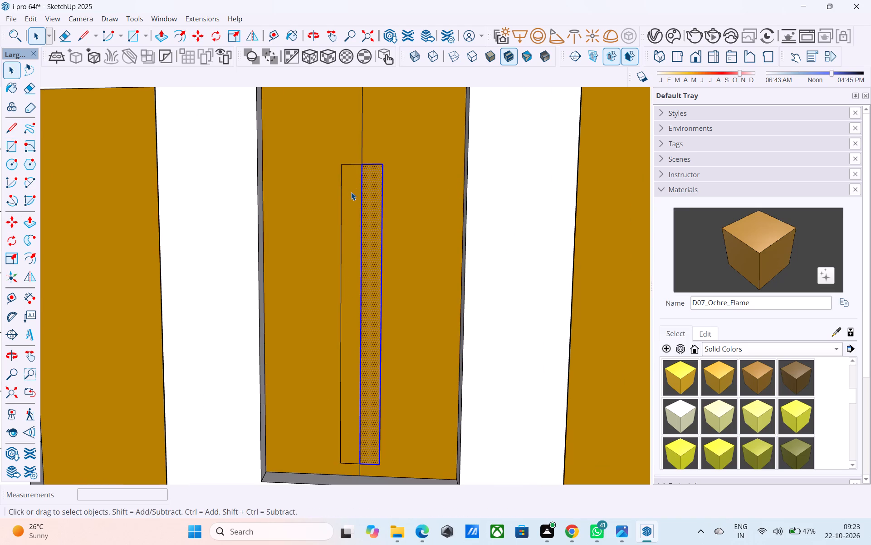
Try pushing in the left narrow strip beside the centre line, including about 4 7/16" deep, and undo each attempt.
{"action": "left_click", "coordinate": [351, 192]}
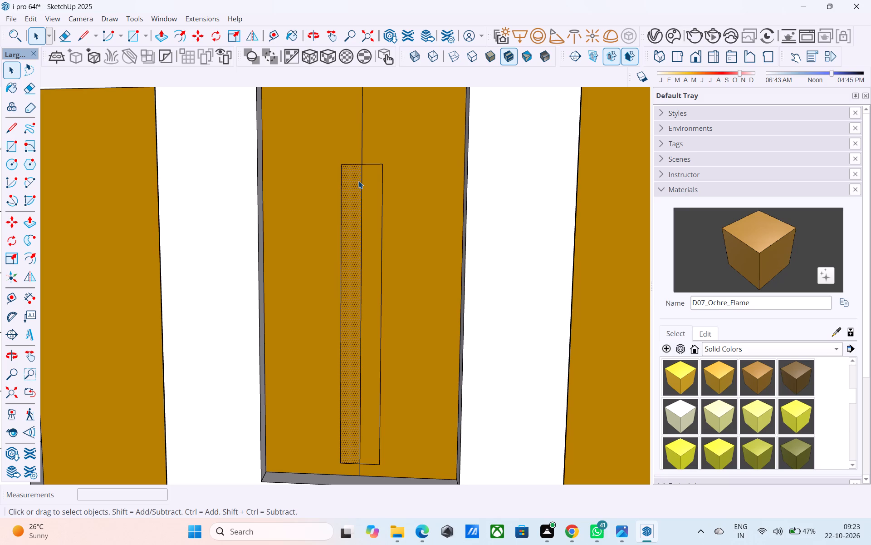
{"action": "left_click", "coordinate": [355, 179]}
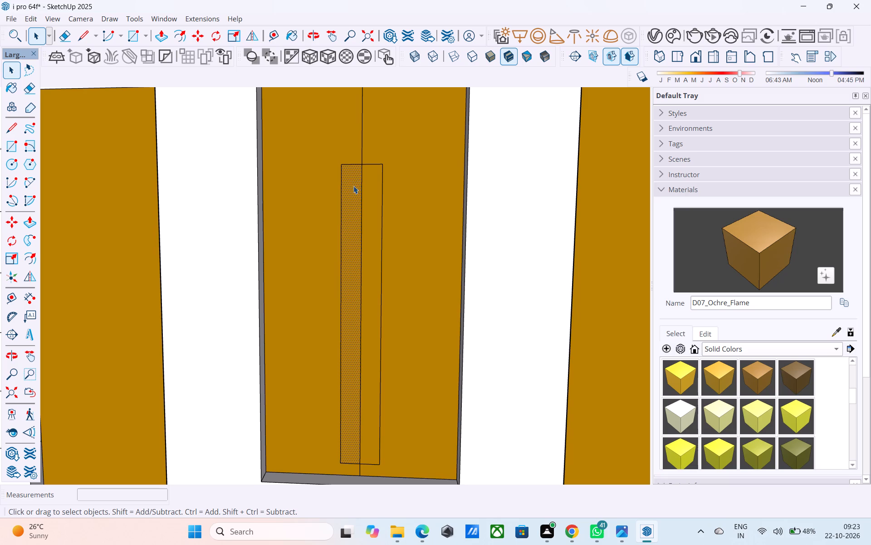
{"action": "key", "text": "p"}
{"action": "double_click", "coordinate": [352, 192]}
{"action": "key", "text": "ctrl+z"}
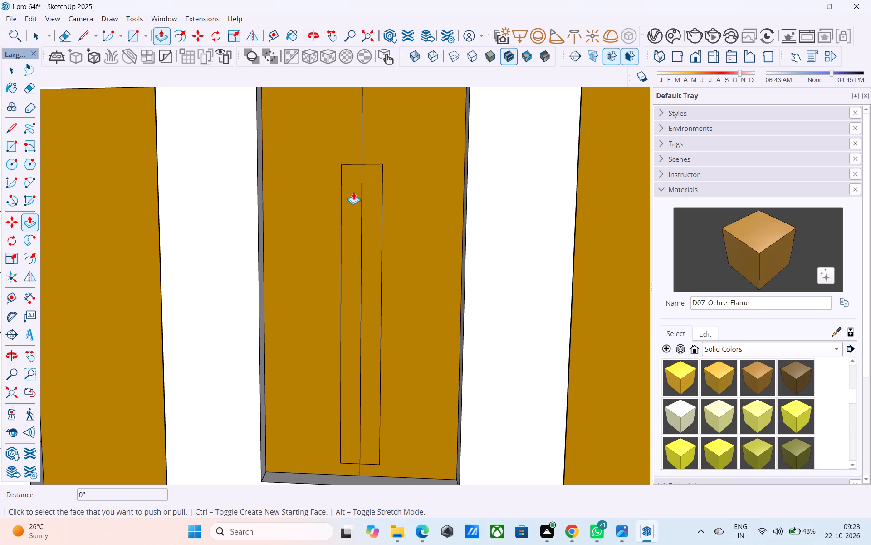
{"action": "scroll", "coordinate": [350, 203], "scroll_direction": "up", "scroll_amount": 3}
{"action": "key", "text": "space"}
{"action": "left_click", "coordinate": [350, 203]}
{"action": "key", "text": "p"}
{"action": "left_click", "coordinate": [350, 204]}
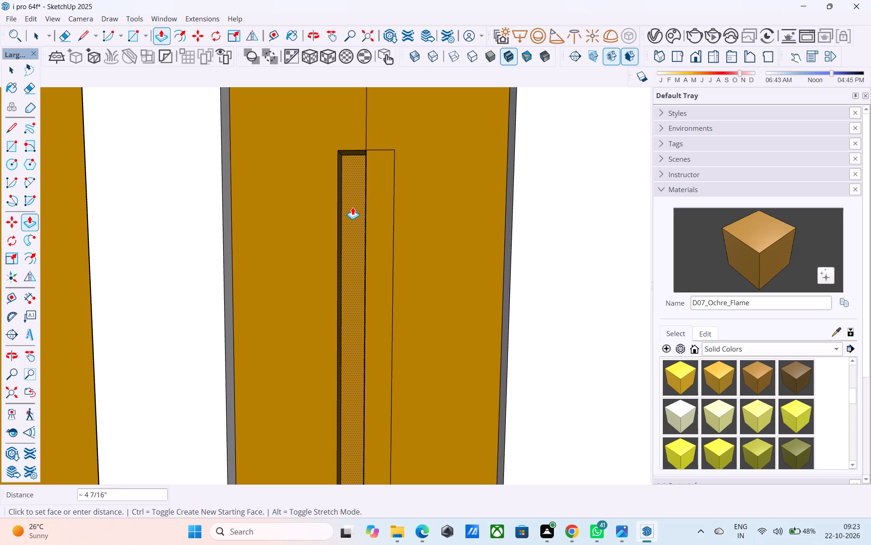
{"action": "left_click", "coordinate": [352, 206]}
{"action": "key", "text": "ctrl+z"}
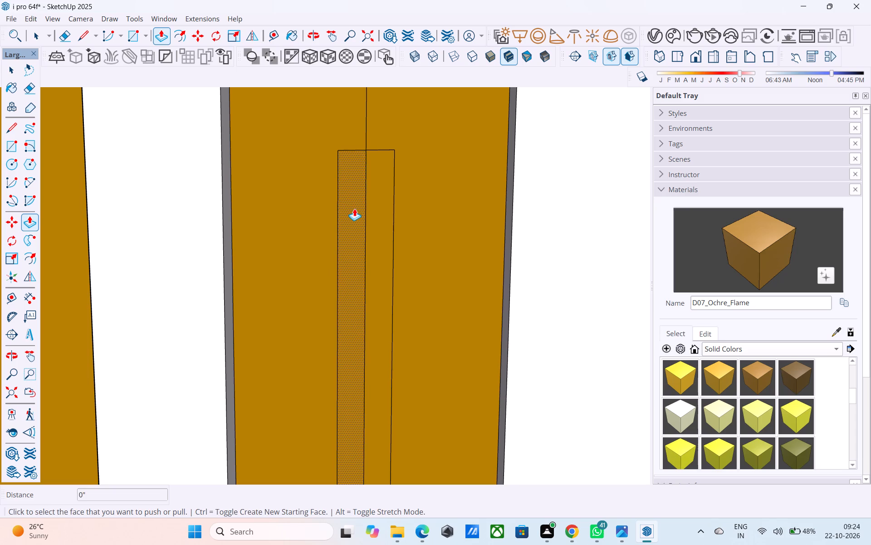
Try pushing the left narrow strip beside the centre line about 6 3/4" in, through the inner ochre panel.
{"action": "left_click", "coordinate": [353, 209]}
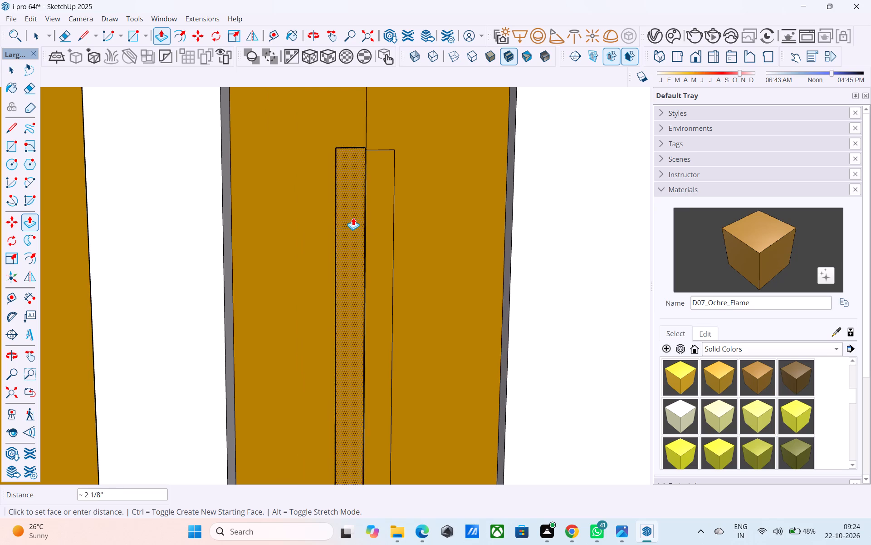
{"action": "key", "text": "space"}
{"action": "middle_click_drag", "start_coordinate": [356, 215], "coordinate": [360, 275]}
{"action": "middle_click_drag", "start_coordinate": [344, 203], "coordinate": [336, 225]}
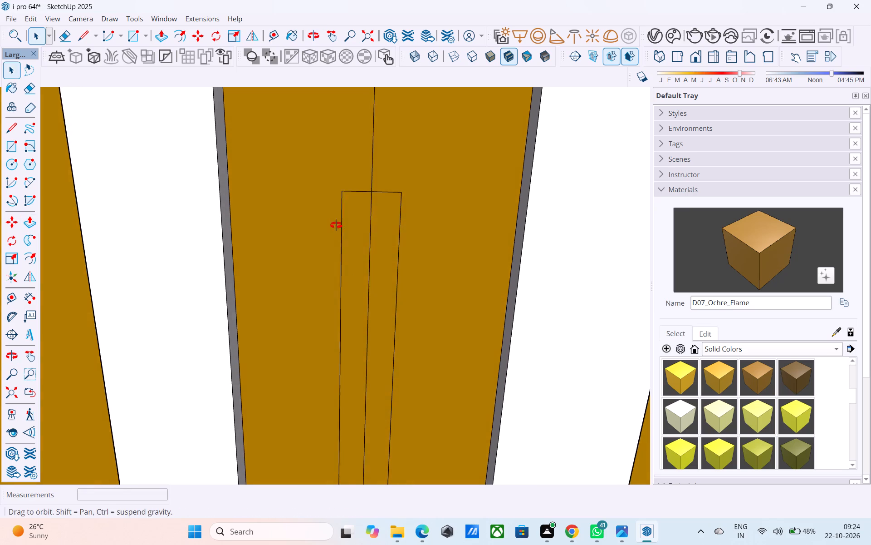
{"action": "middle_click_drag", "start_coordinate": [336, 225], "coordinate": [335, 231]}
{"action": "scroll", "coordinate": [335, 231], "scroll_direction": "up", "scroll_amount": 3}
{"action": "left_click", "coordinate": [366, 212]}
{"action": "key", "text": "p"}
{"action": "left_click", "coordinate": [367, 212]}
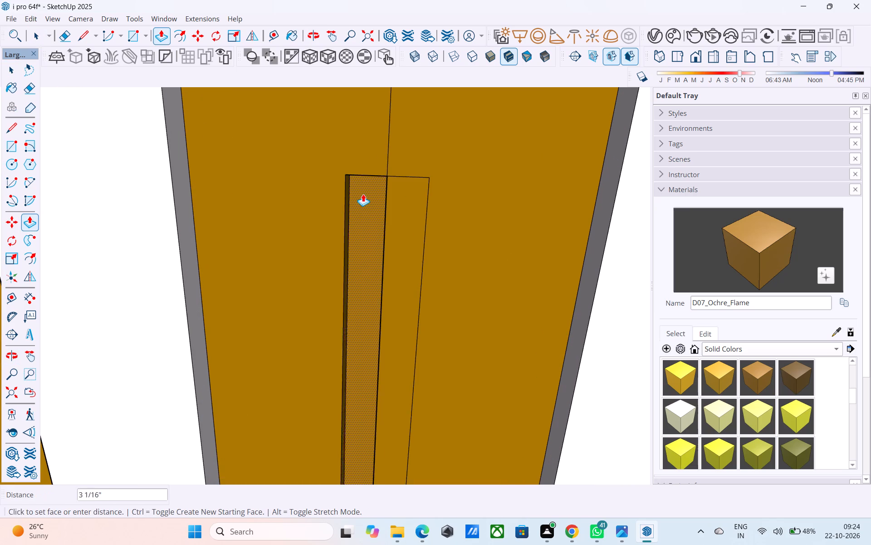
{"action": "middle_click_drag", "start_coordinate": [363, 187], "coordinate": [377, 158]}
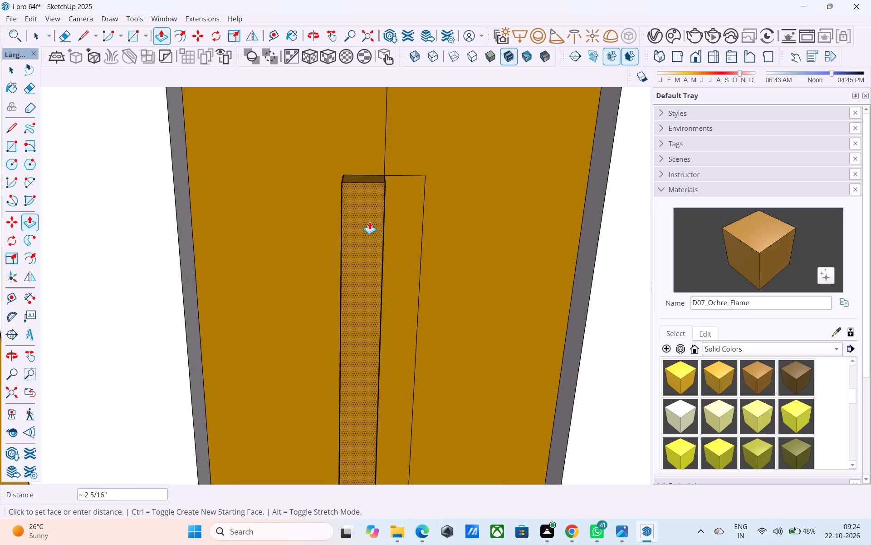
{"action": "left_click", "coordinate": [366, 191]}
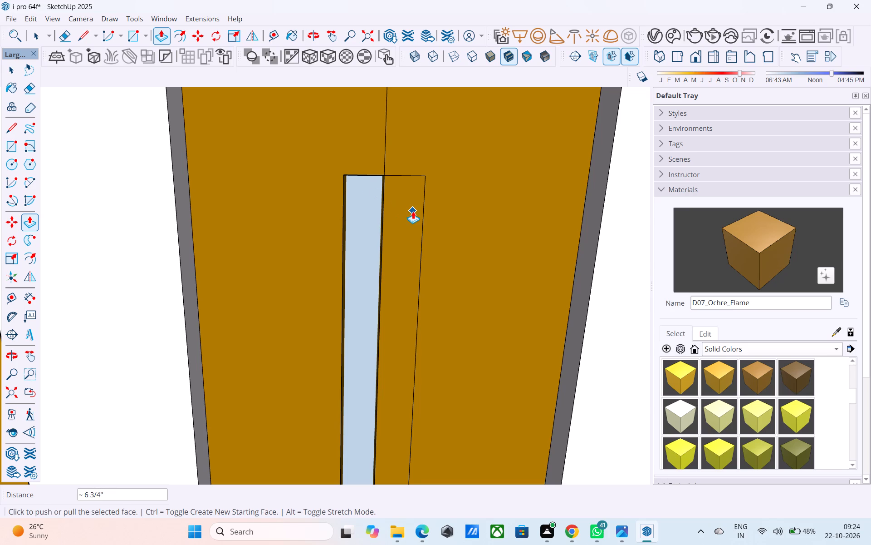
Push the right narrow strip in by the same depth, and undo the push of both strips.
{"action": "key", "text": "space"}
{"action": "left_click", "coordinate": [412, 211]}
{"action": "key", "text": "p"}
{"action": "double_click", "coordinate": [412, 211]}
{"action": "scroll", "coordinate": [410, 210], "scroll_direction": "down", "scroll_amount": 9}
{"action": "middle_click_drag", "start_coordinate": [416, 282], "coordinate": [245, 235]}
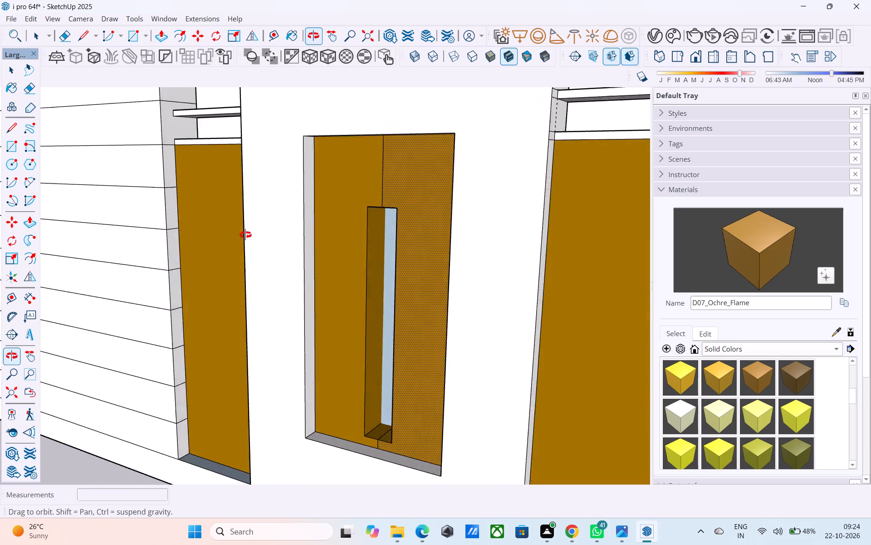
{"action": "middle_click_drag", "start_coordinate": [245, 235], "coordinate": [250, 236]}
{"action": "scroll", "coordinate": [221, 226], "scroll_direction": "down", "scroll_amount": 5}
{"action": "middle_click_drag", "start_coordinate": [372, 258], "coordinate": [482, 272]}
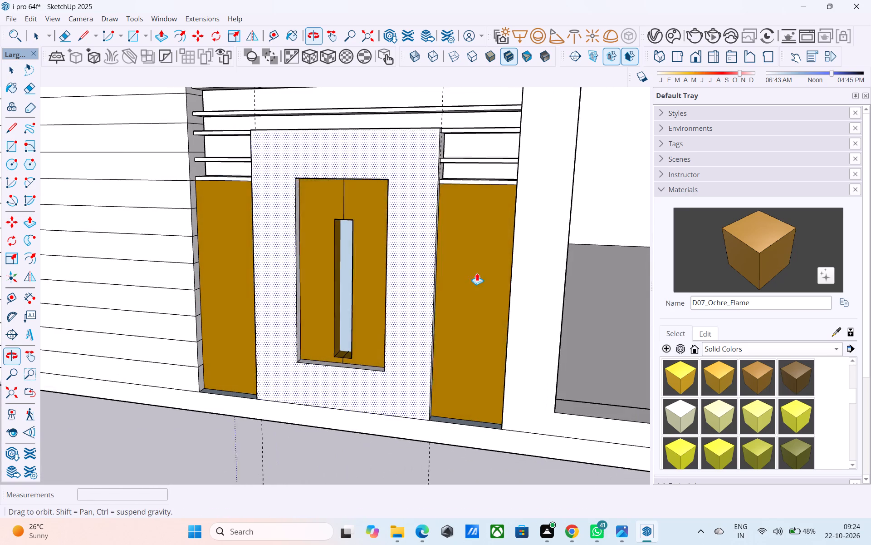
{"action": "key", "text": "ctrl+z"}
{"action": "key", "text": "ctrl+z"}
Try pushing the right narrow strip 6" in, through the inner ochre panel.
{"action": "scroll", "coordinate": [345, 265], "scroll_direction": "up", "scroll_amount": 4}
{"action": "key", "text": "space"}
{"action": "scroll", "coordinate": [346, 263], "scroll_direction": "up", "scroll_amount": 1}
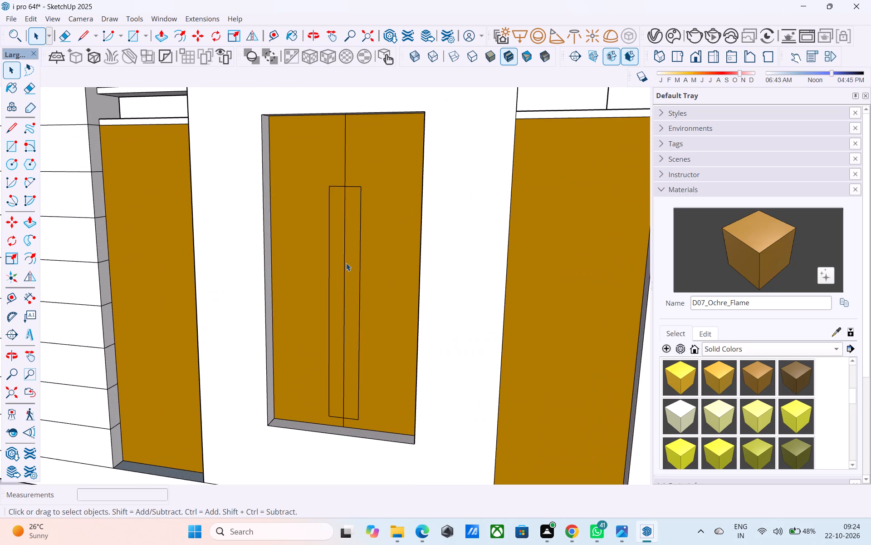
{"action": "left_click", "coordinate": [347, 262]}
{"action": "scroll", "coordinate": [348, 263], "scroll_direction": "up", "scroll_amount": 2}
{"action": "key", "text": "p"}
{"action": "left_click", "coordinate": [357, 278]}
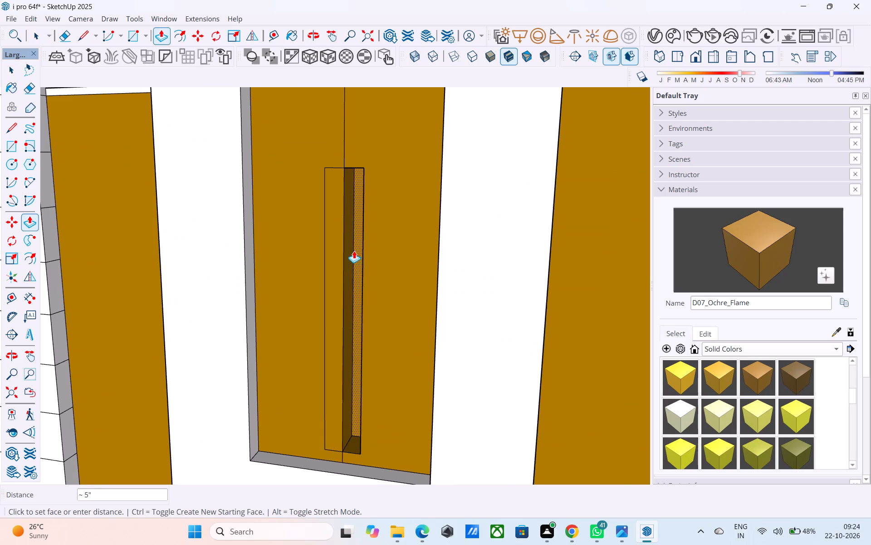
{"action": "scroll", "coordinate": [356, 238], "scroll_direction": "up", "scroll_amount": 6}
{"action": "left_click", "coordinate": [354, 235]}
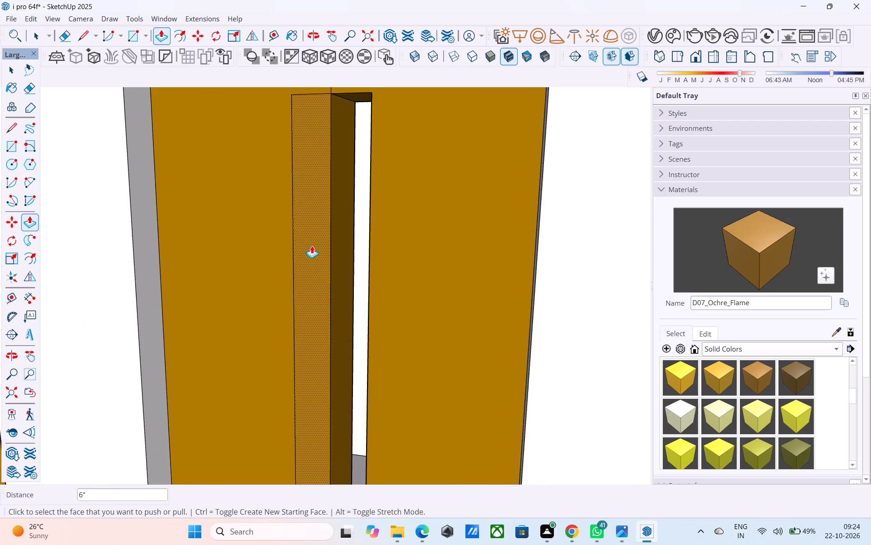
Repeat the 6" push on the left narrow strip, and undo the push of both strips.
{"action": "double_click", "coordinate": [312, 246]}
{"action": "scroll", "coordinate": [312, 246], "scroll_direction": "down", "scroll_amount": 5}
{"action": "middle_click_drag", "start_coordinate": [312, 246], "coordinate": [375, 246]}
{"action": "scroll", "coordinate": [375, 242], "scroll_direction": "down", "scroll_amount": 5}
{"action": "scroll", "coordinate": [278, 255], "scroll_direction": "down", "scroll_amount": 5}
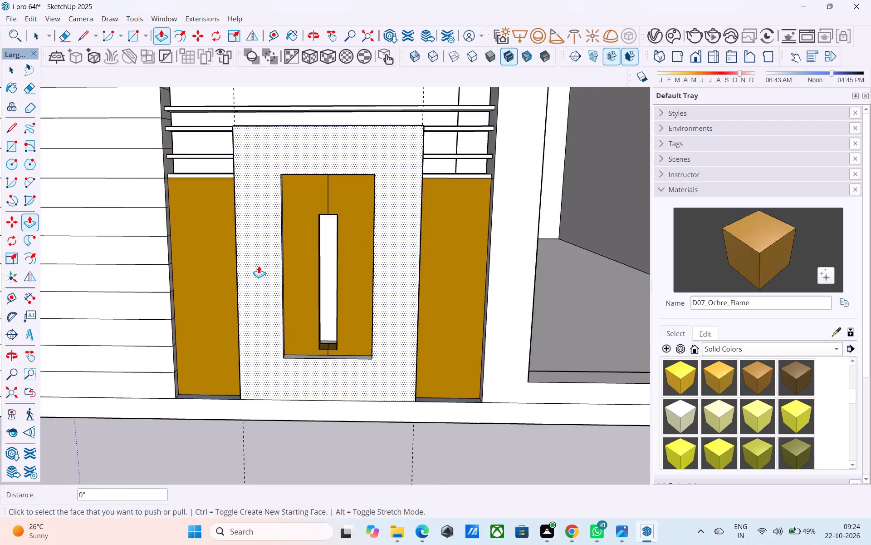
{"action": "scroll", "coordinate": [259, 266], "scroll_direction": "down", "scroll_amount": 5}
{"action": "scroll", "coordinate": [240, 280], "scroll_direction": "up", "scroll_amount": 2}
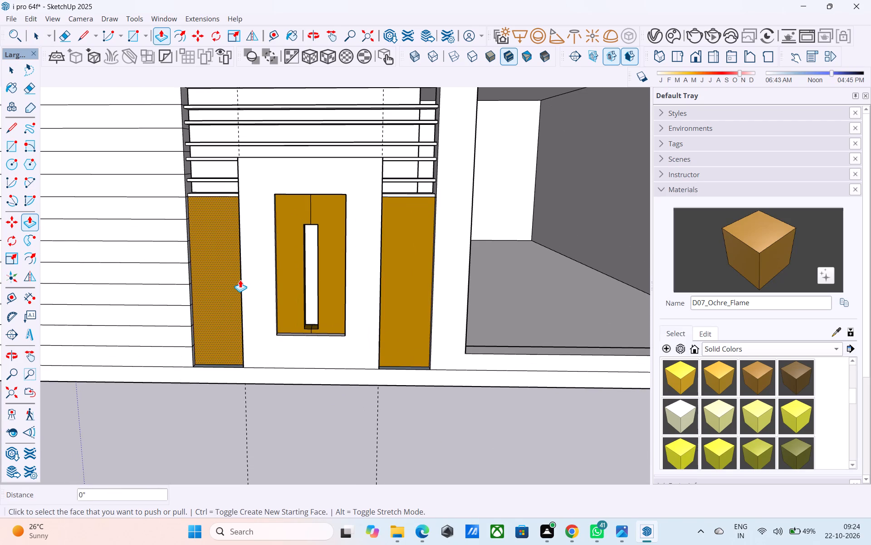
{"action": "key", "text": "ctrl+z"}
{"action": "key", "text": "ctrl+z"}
Copy the left narrow strip about 1 1/4" outward from the centre line and erase the old edge left inside it.
{"action": "scroll", "coordinate": [325, 241], "scroll_direction": "up", "scroll_amount": 9}
{"action": "key", "text": "space"}
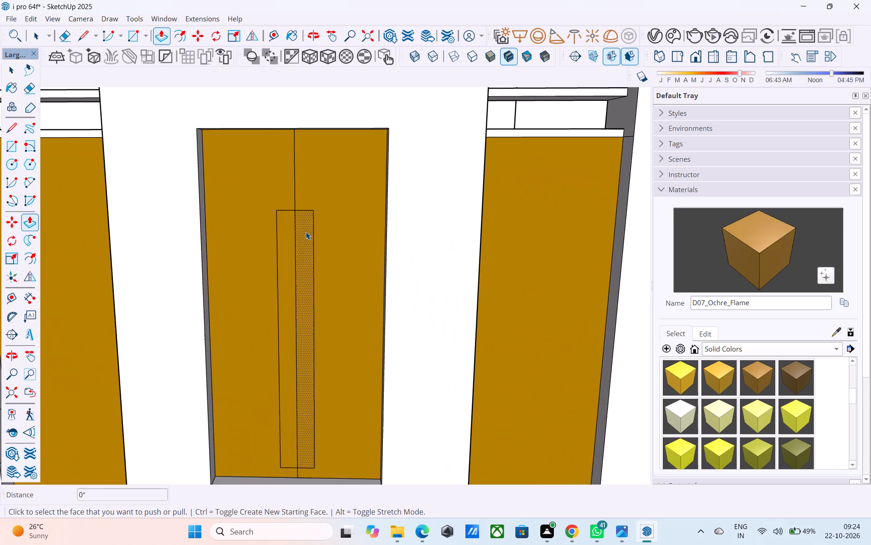
{"action": "left_click", "coordinate": [284, 229]}
{"action": "key", "text": "m"}
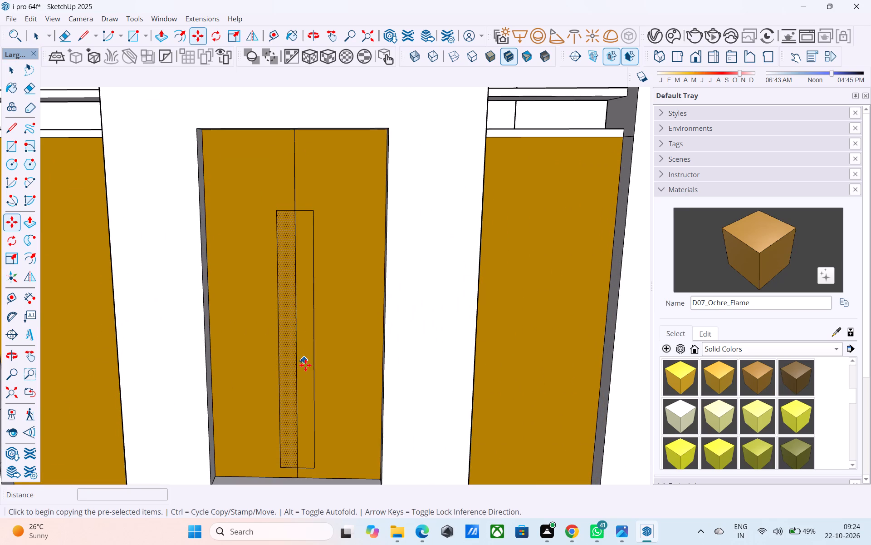
{"action": "scroll", "coordinate": [284, 277], "scroll_direction": "down", "scroll_amount": 5}
{"action": "scroll", "coordinate": [290, 433], "scroll_direction": "up", "scroll_amount": 8}
{"action": "left_click", "coordinate": [294, 366]}
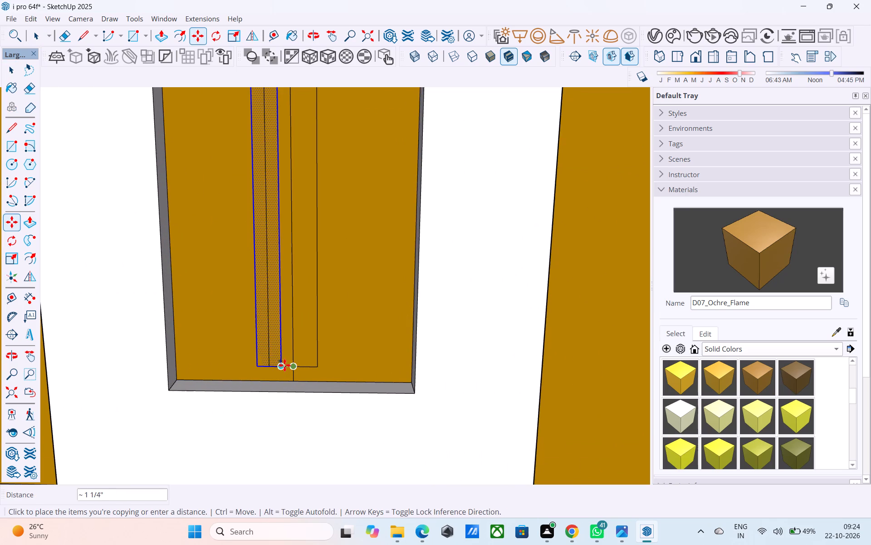
{"action": "left_click", "coordinate": [283, 365]}
{"action": "key", "text": "w"}
{"action": "key", "text": "e"}
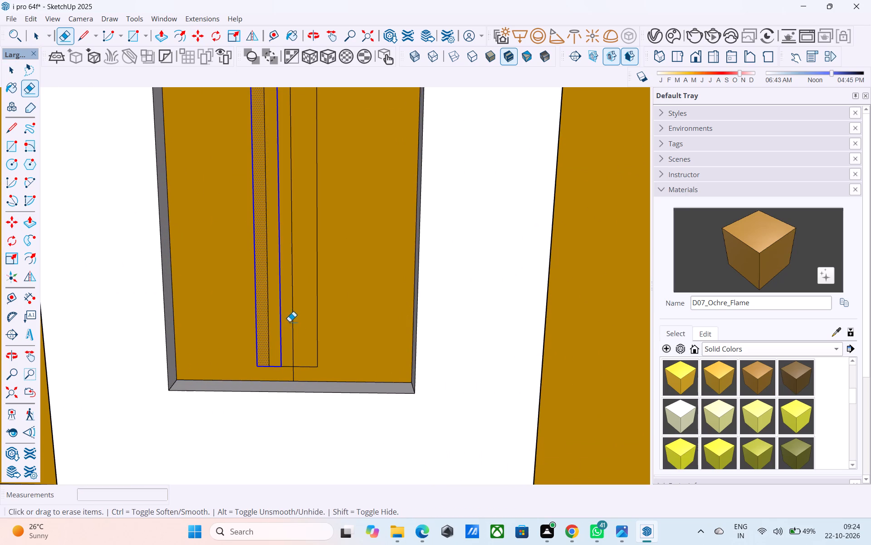
{"action": "left_click", "coordinate": [269, 321]}
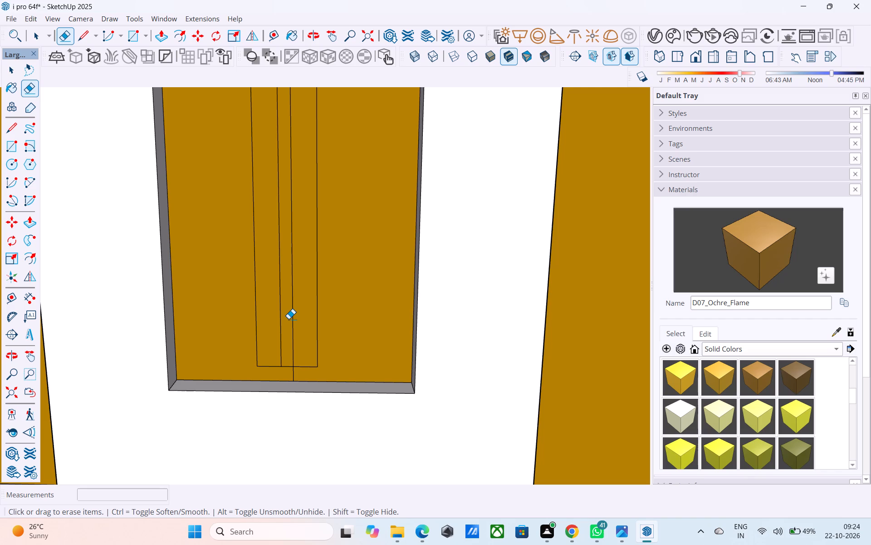
Copy the shifted left strip to the other side so that the copy starts at the centre line.
{"action": "scroll", "coordinate": [410, 296], "scroll_direction": "down", "scroll_amount": 6}
{"action": "scroll", "coordinate": [368, 290], "scroll_direction": "down", "scroll_amount": 4}
{"action": "middle_click_drag", "start_coordinate": [369, 289], "coordinate": [363, 318]}
{"action": "scroll", "coordinate": [353, 328], "scroll_direction": "up", "scroll_amount": 6}
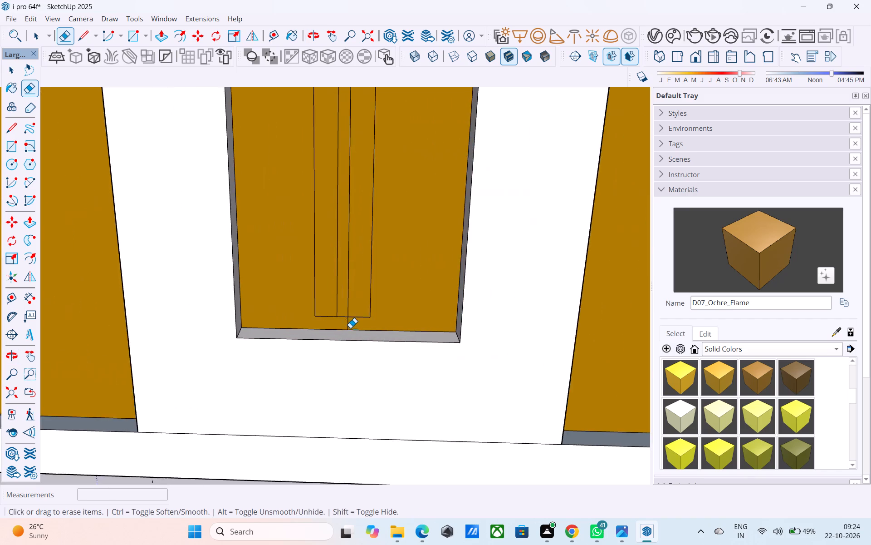
{"action": "scroll", "coordinate": [350, 328], "scroll_direction": "up", "scroll_amount": 5}
{"action": "key", "text": "space"}
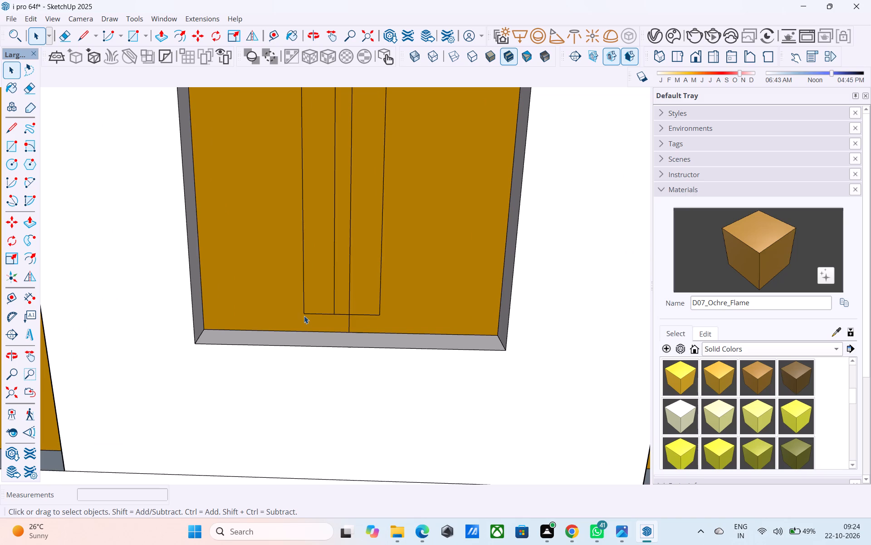
{"action": "left_click", "coordinate": [309, 304]}
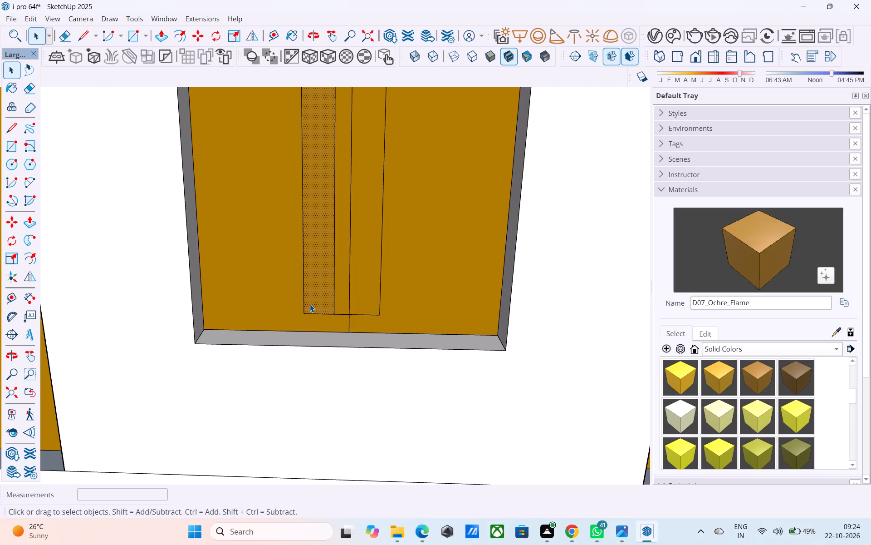
{"action": "key", "text": "m"}
{"action": "left_click", "coordinate": [304, 312]}
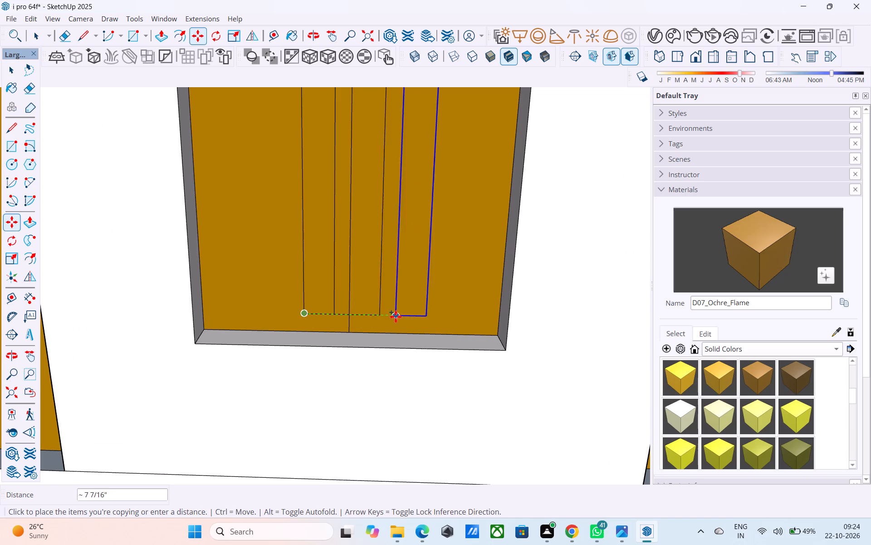
{"action": "left_click", "coordinate": [353, 317]}
Erase the short edges joining the two strips at top and bottom, and the centre line above and below them.
{"action": "key", "text": "e"}
{"action": "scroll", "coordinate": [343, 322], "scroll_direction": "up", "scroll_amount": 3}
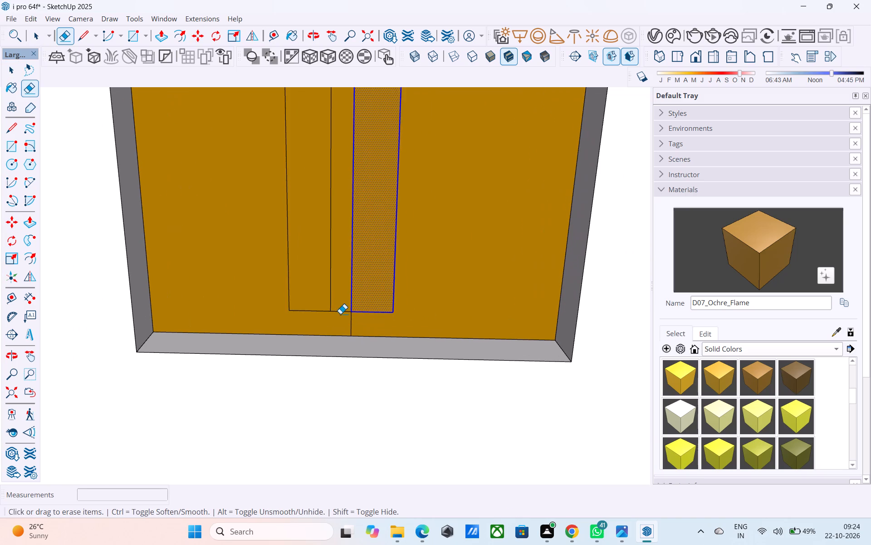
{"action": "left_click", "coordinate": [340, 312]}
{"action": "left_click", "coordinate": [352, 325]}
{"action": "scroll", "coordinate": [352, 288], "scroll_direction": "down", "scroll_amount": 4}
{"action": "middle_click_drag", "start_coordinate": [352, 288], "coordinate": [347, 406], "text": "shift"}
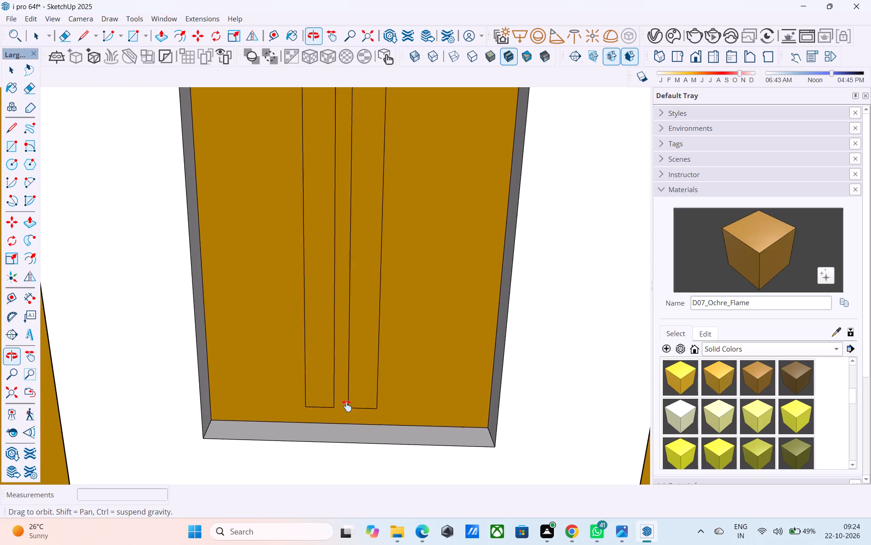
{"action": "middle_click_drag", "start_coordinate": [347, 406], "coordinate": [330, 490], "text": "shift"}
{"action": "scroll", "coordinate": [381, 306], "scroll_direction": "down", "scroll_amount": 3}
{"action": "middle_click_drag", "start_coordinate": [380, 300], "coordinate": [383, 420]}
{"action": "left_click_drag", "start_coordinate": [354, 221], "coordinate": [339, 224]}
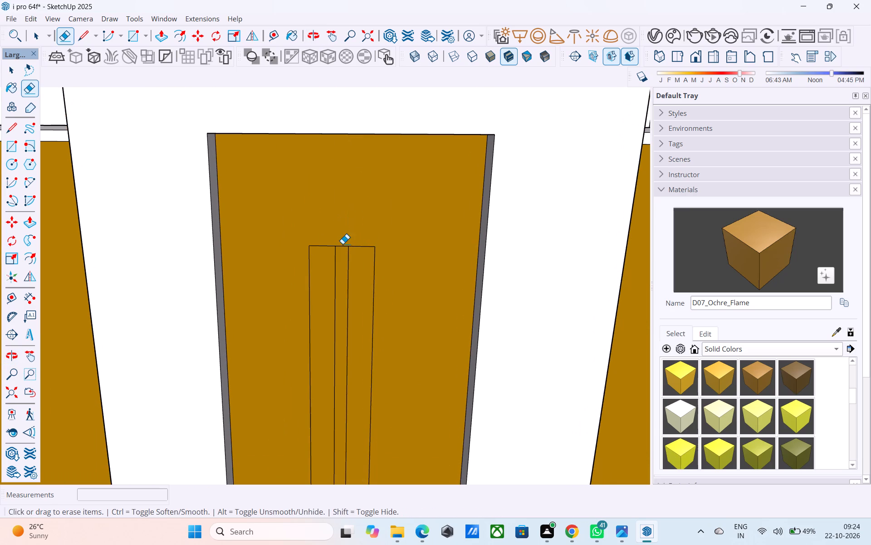
{"action": "left_click", "coordinate": [344, 246]}
Push both separated narrow strips in by the last used 6" depth to cut two tall slots through the ochre panel.
{"action": "middle_click_drag", "start_coordinate": [356, 300], "coordinate": [368, 188]}
{"action": "scroll", "coordinate": [371, 215], "scroll_direction": "down", "scroll_amount": 6}
{"action": "key", "text": "space"}
{"action": "middle_click_drag", "start_coordinate": [375, 241], "coordinate": [372, 227]}
{"action": "scroll", "coordinate": [372, 228], "scroll_direction": "up", "scroll_amount": 3}
{"action": "left_click", "coordinate": [371, 231]}
{"action": "key", "text": "p"}
{"action": "double_click", "coordinate": [371, 231]}
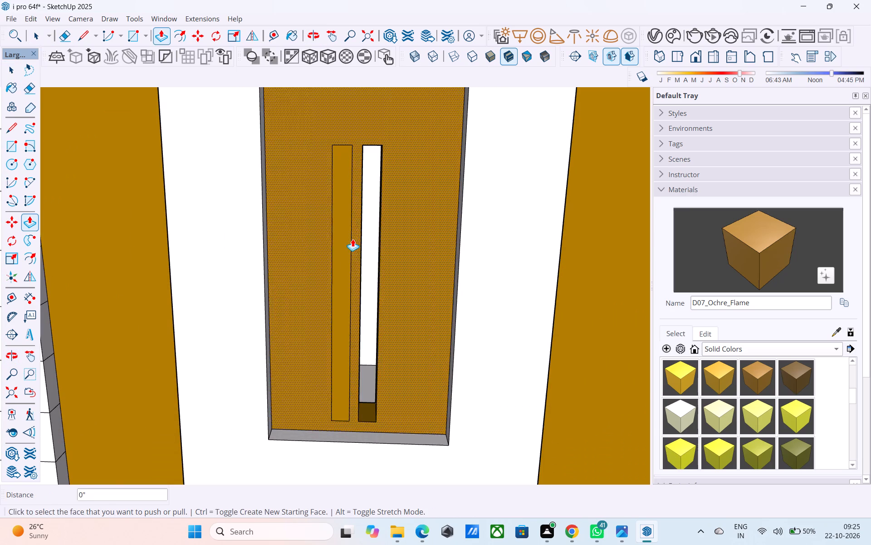
{"action": "double_click", "coordinate": [350, 239]}
{"action": "scroll", "coordinate": [341, 181], "scroll_direction": "down", "scroll_amount": 4}
{"action": "scroll", "coordinate": [341, 181], "scroll_direction": "up", "scroll_amount": 1}
{"action": "scroll", "coordinate": [341, 181], "scroll_direction": "down", "scroll_amount": 2}
{"action": "key", "text": "space"}
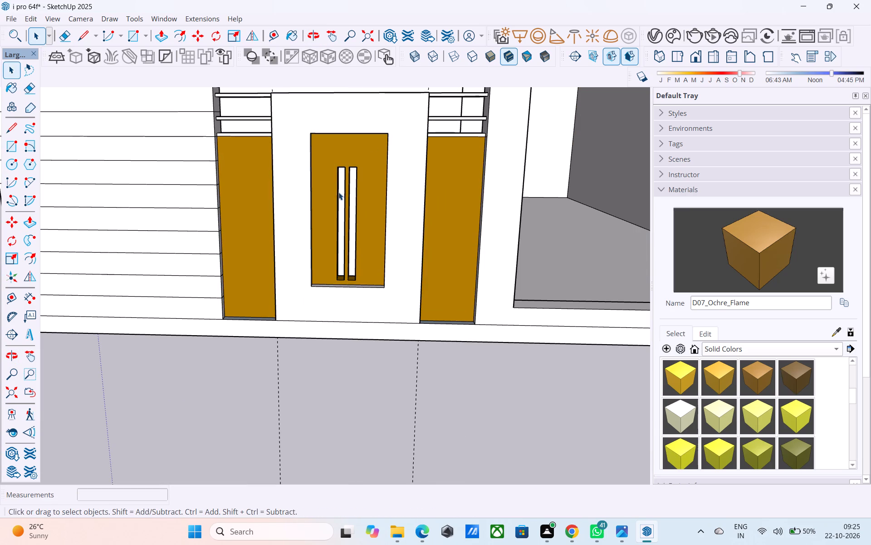
Save the model.
{"action": "key", "text": "ctrl+s"}
{"action": "key", "text": "space"}
Erase the stray horizontal slat edges on the left side face of the projecting central panel.
{"action": "scroll", "coordinate": [338, 196], "scroll_direction": "down", "scroll_amount": 4}
{"action": "middle_click_drag", "start_coordinate": [338, 197], "coordinate": [347, 232]}
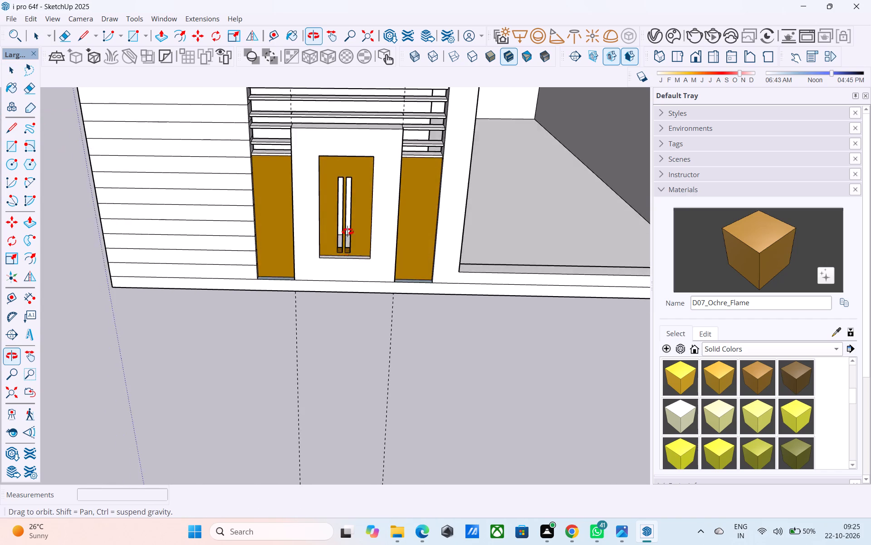
{"action": "middle_click_drag", "start_coordinate": [347, 232], "coordinate": [539, 203]}
{"action": "middle_click_drag", "start_coordinate": [374, 188], "coordinate": [189, 200]}
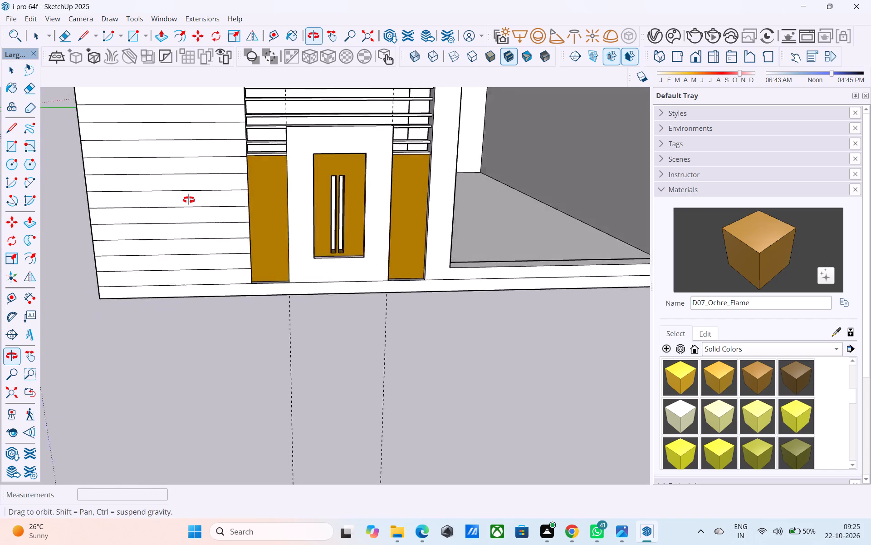
{"action": "middle_click_drag", "start_coordinate": [189, 200], "coordinate": [496, 188]}
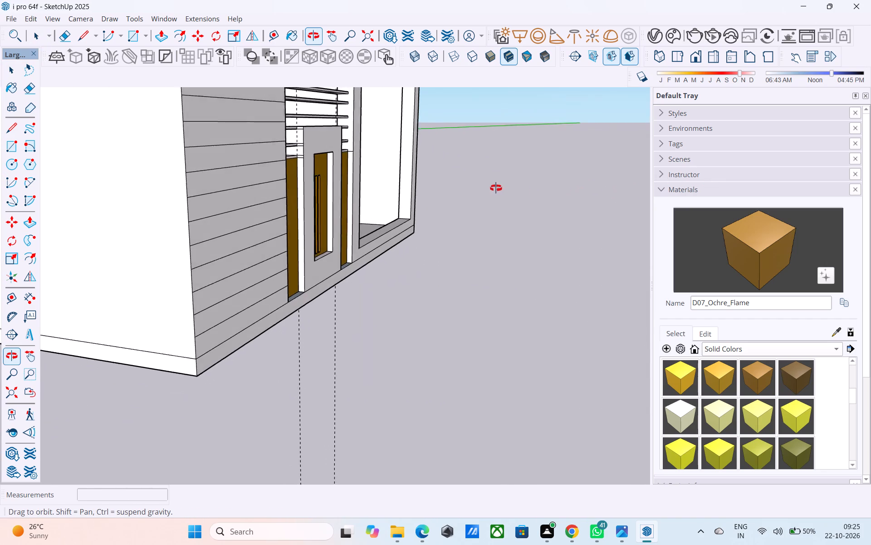
{"action": "middle_click_drag", "start_coordinate": [496, 188], "coordinate": [494, 187]}
{"action": "scroll", "coordinate": [309, 131], "scroll_direction": "up", "scroll_amount": 7}
{"action": "key", "text": "e"}
{"action": "scroll", "coordinate": [289, 143], "scroll_direction": "up", "scroll_amount": 2}
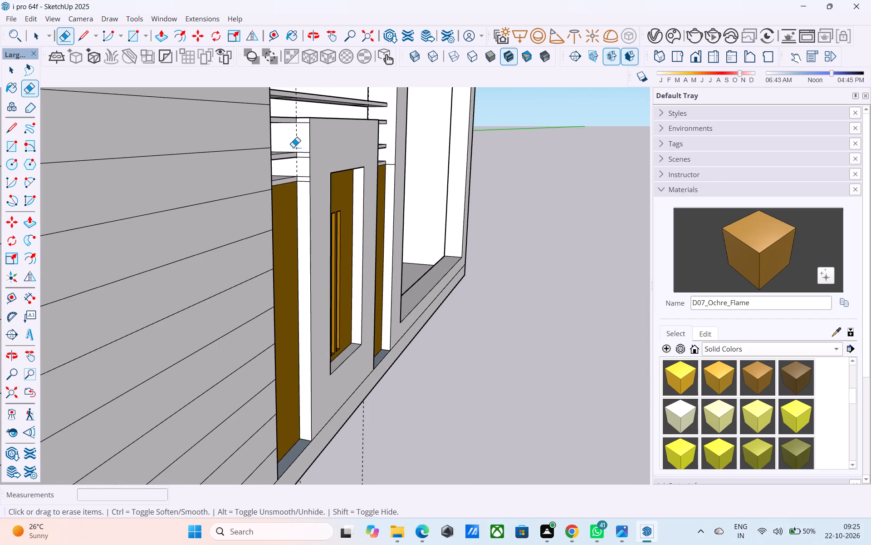
{"action": "scroll", "coordinate": [293, 147], "scroll_direction": "up", "scroll_amount": 2}
{"action": "left_click_drag", "start_coordinate": [307, 179], "coordinate": [307, 200]}
{"action": "left_click_drag", "start_coordinate": [308, 149], "coordinate": [309, 161]}
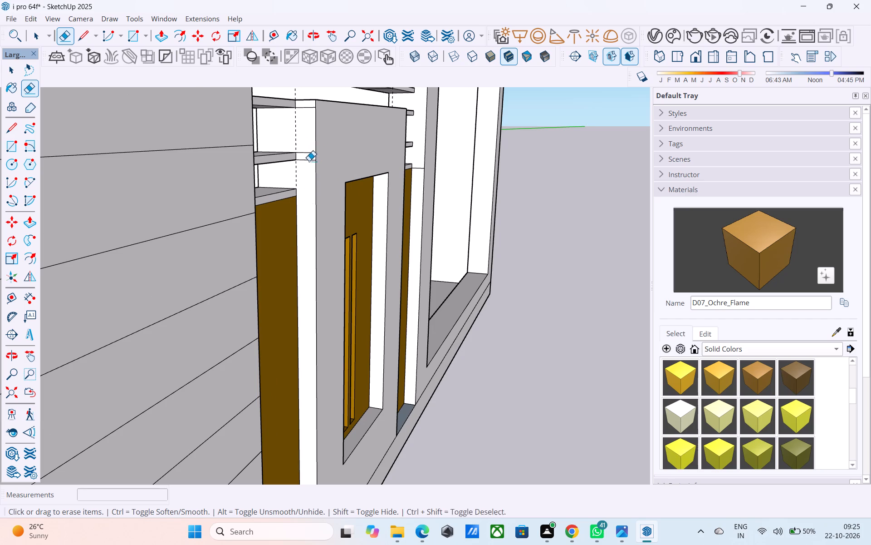
{"action": "left_click_drag", "start_coordinate": [309, 161], "coordinate": [308, 169]}
{"action": "left_click", "coordinate": [307, 109]}
Erase the stray horizontal slat edges and the dashed guide line on the right side face of the projecting central panel.
{"action": "middle_click_drag", "start_coordinate": [501, 183], "coordinate": [141, 208]}
{"action": "middle_click_drag", "start_coordinate": [409, 182], "coordinate": [235, 178]}
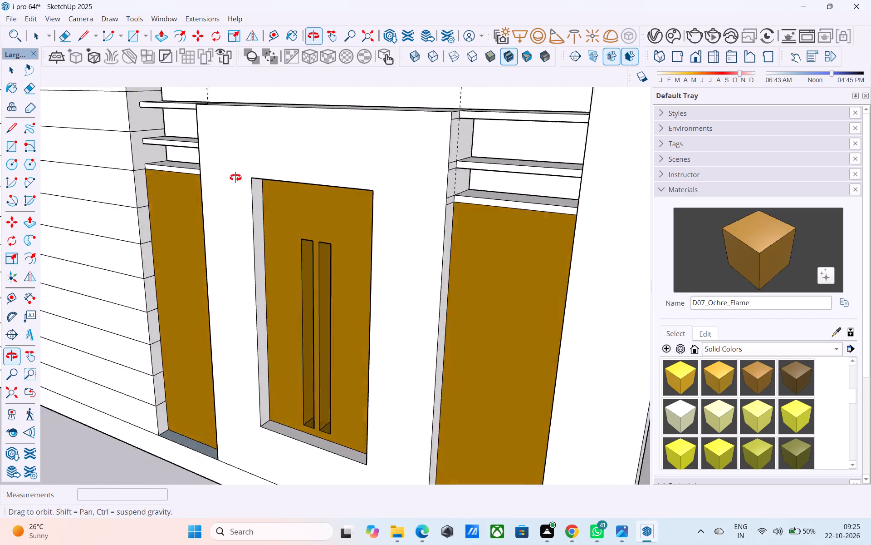
{"action": "middle_click_drag", "start_coordinate": [235, 178], "coordinate": [177, 172]}
{"action": "scroll", "coordinate": [381, 163], "scroll_direction": "up", "scroll_amount": 4}
{"action": "left_click_drag", "start_coordinate": [373, 162], "coordinate": [372, 174]}
{"action": "left_click_drag", "start_coordinate": [370, 179], "coordinate": [373, 208]}
{"action": "left_click_drag", "start_coordinate": [371, 220], "coordinate": [370, 240]}
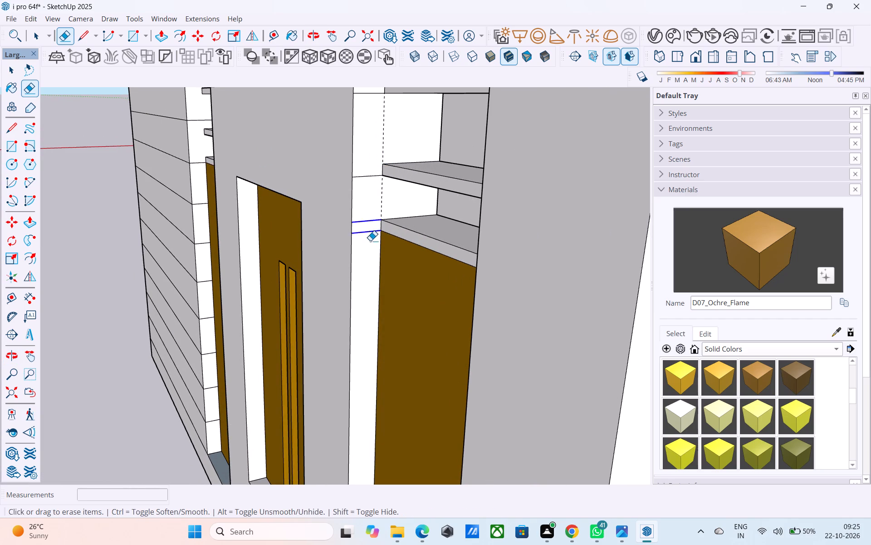
{"action": "left_click_drag", "start_coordinate": [364, 172], "coordinate": [367, 190]}
{"action": "left_click_drag", "start_coordinate": [393, 143], "coordinate": [387, 141]}
{"action": "left_click_drag", "start_coordinate": [385, 139], "coordinate": [377, 140]}
Erase the remaining stray edge on the right side face of the projecting central panel and the slat edge crossing its top.
{"action": "middle_click_drag", "start_coordinate": [379, 139], "coordinate": [377, 163]}
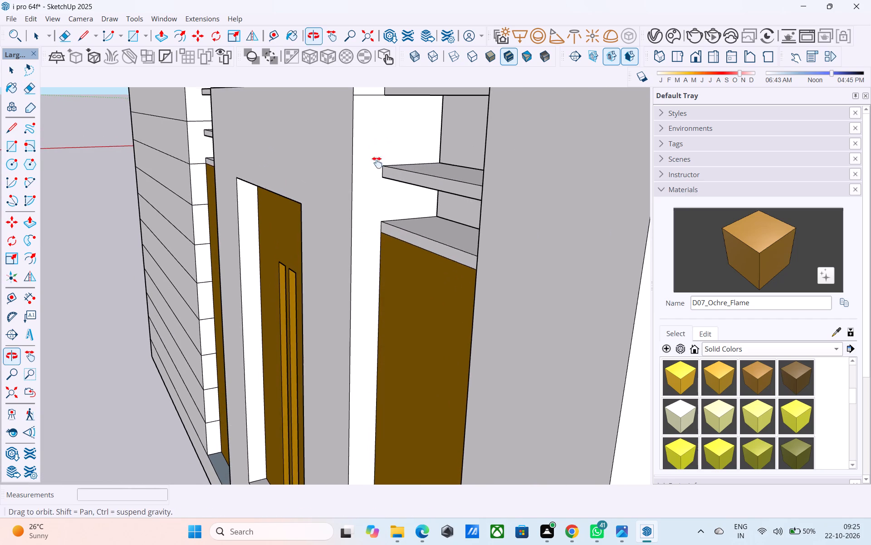
{"action": "middle_click_drag", "start_coordinate": [377, 163], "coordinate": [380, 227]}
{"action": "scroll", "coordinate": [379, 218], "scroll_direction": "up", "scroll_amount": 1, "text": "shift"}
{"action": "left_click_drag", "start_coordinate": [365, 173], "coordinate": [367, 199]}
{"action": "middle_click_drag", "start_coordinate": [382, 185], "coordinate": [399, 216]}
{"action": "left_click_drag", "start_coordinate": [427, 180], "coordinate": [426, 178]}
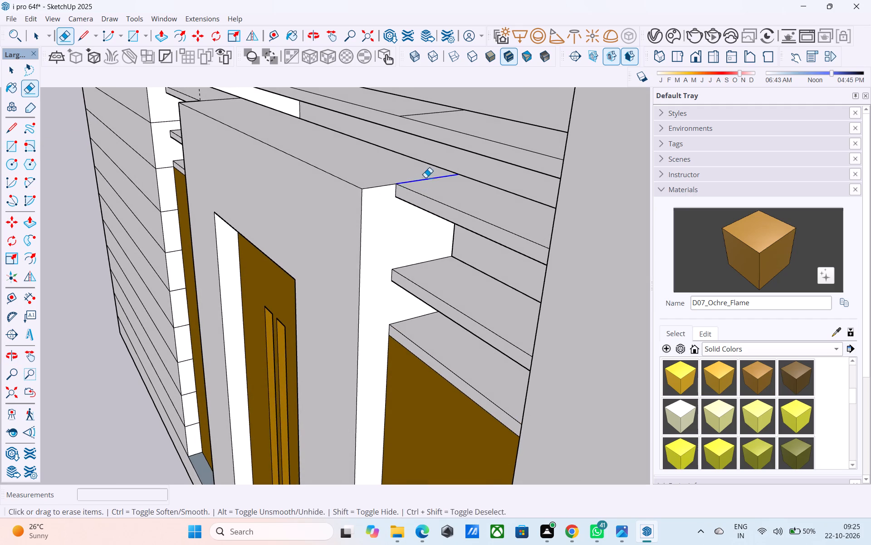
{"action": "left_click_drag", "start_coordinate": [426, 178], "coordinate": [417, 173]}
Erase the stray crosswise edges on the slat tops above the left side of the projecting central panel.
{"action": "middle_click_drag", "start_coordinate": [350, 164], "coordinate": [617, 266]}
{"action": "scroll", "coordinate": [232, 159], "scroll_direction": "up", "scroll_amount": 2}
{"action": "left_click_drag", "start_coordinate": [215, 163], "coordinate": [209, 163]}
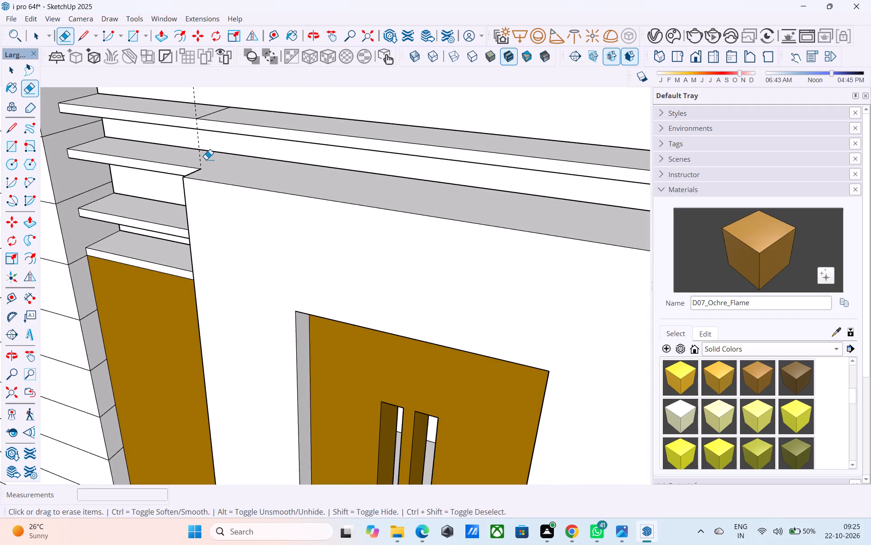
{"action": "middle_click_drag", "start_coordinate": [205, 152], "coordinate": [212, 237]}
{"action": "left_click_drag", "start_coordinate": [224, 200], "coordinate": [219, 200]}
{"action": "left_click_drag", "start_coordinate": [219, 133], "coordinate": [206, 134]}
{"action": "left_click_drag", "start_coordinate": [225, 207], "coordinate": [205, 203]}
Erase the stray crosswise edges on the slat tops above the right side of the projecting central panel.
{"action": "middle_click_drag", "start_coordinate": [375, 191], "coordinate": [223, 157]}
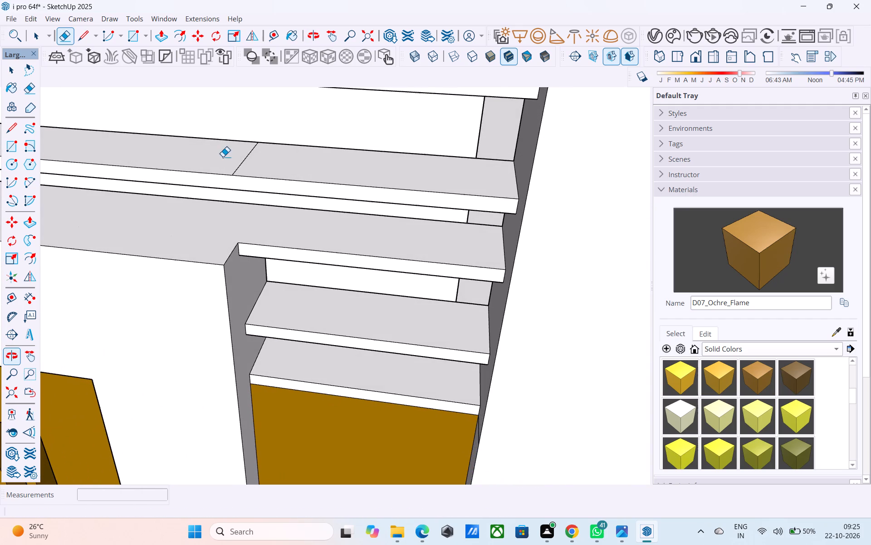
{"action": "left_click_drag", "start_coordinate": [247, 163], "coordinate": [235, 159]}
{"action": "scroll", "coordinate": [235, 153], "scroll_direction": "down", "scroll_amount": 3}
{"action": "middle_click_drag", "start_coordinate": [247, 156], "coordinate": [347, 308]}
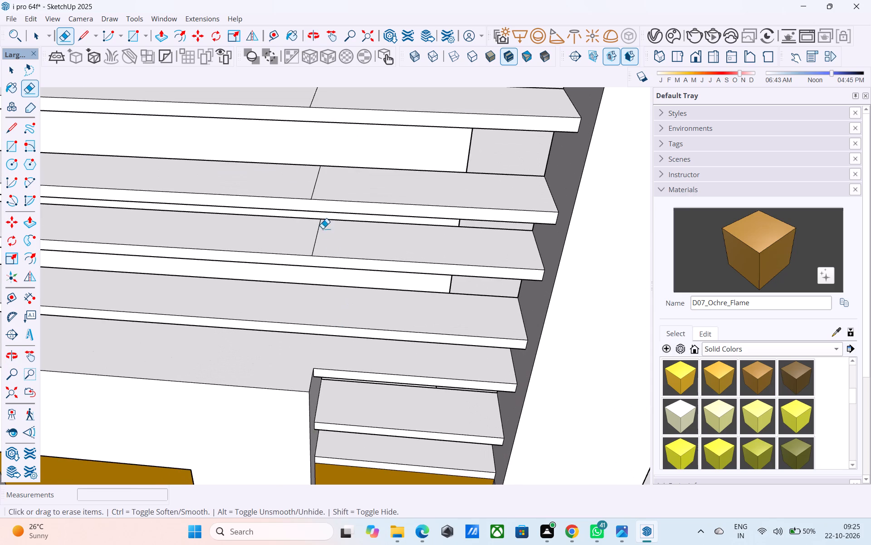
{"action": "left_click_drag", "start_coordinate": [323, 235], "coordinate": [313, 237]}
{"action": "left_click_drag", "start_coordinate": [326, 187], "coordinate": [300, 177]}
{"action": "middle_click_drag", "start_coordinate": [302, 167], "coordinate": [342, 265]}
{"action": "left_click_drag", "start_coordinate": [363, 210], "coordinate": [352, 206]}
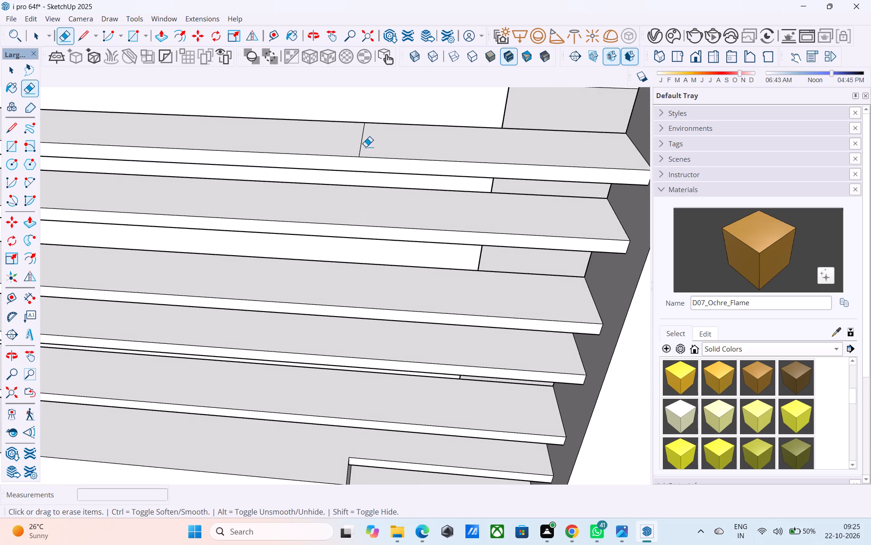
{"action": "left_click_drag", "start_coordinate": [366, 146], "coordinate": [358, 144]}
Save the model.
{"action": "scroll", "coordinate": [412, 160], "scroll_direction": "down", "scroll_amount": 6}
{"action": "middle_click_drag", "start_coordinate": [415, 249], "coordinate": [418, 79]}
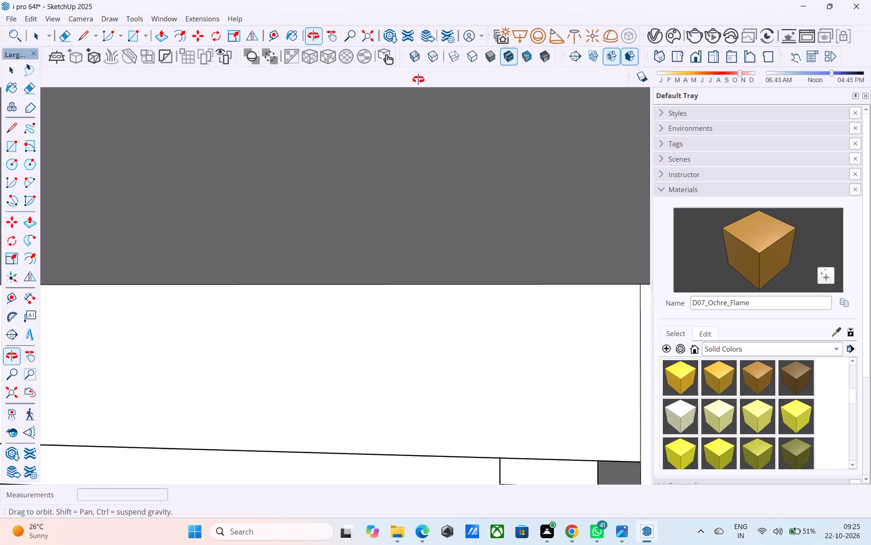
{"action": "middle_click_drag", "start_coordinate": [418, 79], "coordinate": [420, 72]}
{"action": "middle_click_drag", "start_coordinate": [393, 250], "coordinate": [382, 52]}
{"action": "middle_click_drag", "start_coordinate": [338, 303], "coordinate": [340, 72], "text": "shift"}
{"action": "middle_click_drag", "start_coordinate": [338, 267], "coordinate": [339, 42], "text": "shift"}
{"action": "scroll", "coordinate": [326, 102], "scroll_direction": "down", "scroll_amount": 9}
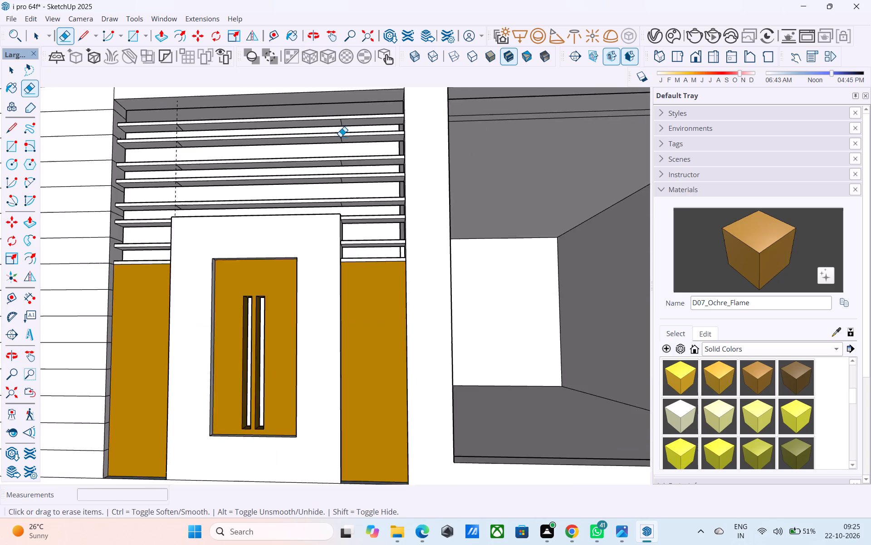
{"action": "scroll", "coordinate": [340, 137], "scroll_direction": "down", "scroll_amount": 13}
{"action": "middle_click_drag", "start_coordinate": [345, 137], "coordinate": [363, 248]}
{"action": "key", "text": "ctrl+s"}
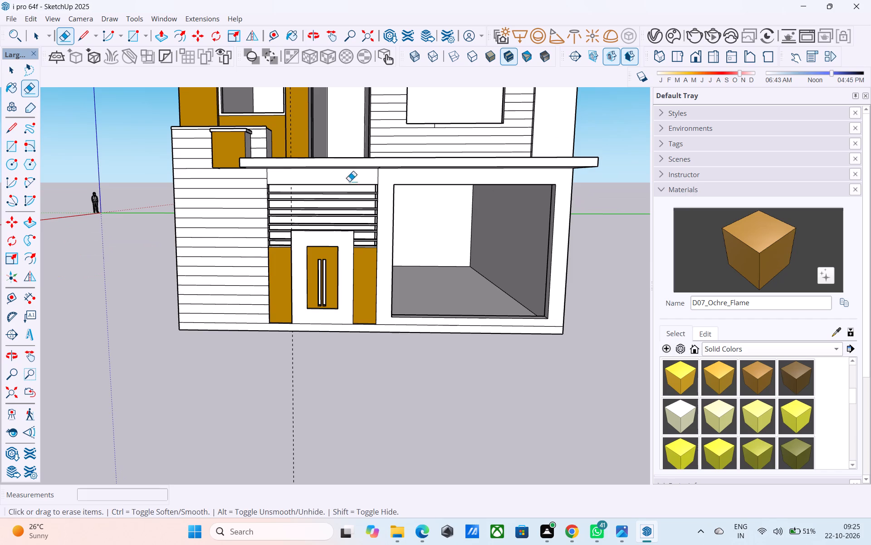
Paint the front frame around the large ground-floor opening with the Wood_Veneer_15_1K material from the Wood collection.
{"action": "middle_click_drag", "start_coordinate": [343, 154], "coordinate": [342, 105]}
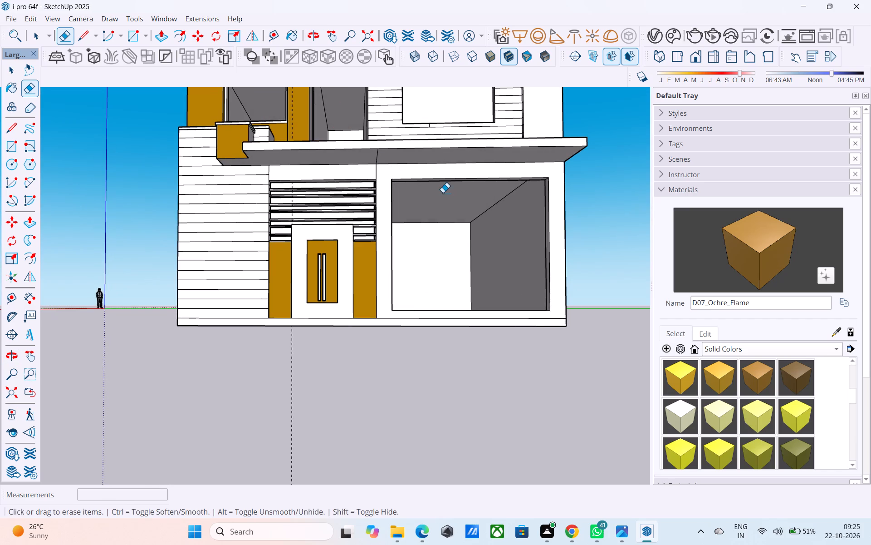
{"action": "left_click", "coordinate": [747, 343]}
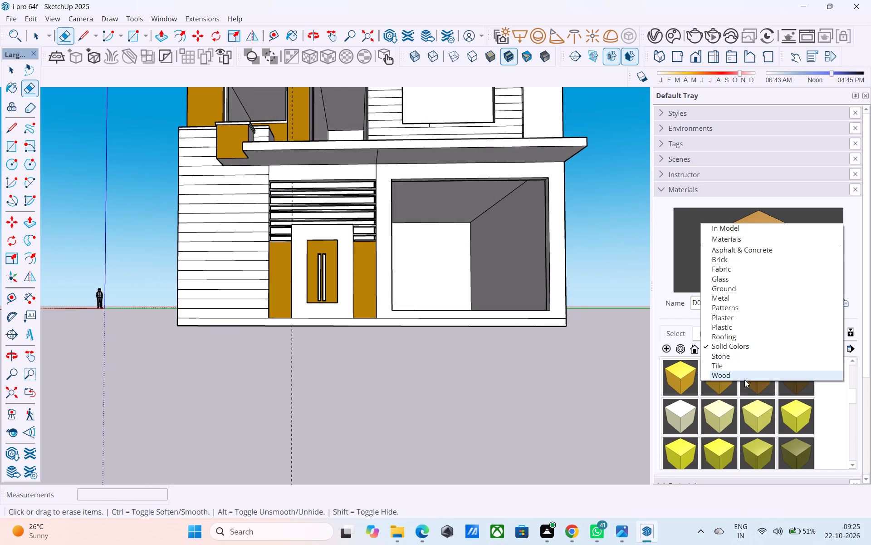
{"action": "left_click", "coordinate": [744, 376]}
{"action": "left_click", "coordinate": [709, 417]}
{"action": "scroll", "coordinate": [544, 227], "scroll_direction": "up", "scroll_amount": 4}
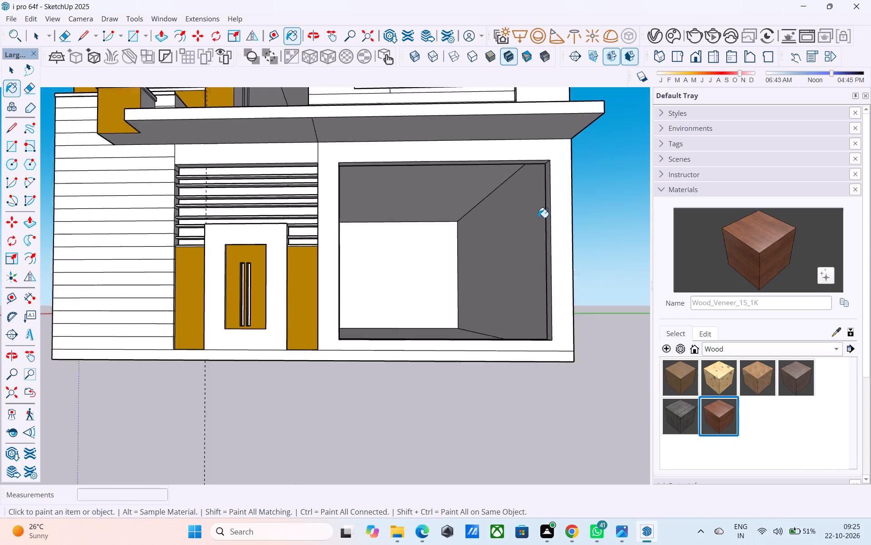
{"action": "left_click", "coordinate": [558, 178]}
{"action": "scroll", "coordinate": [558, 181], "scroll_direction": "down", "scroll_amount": 4}
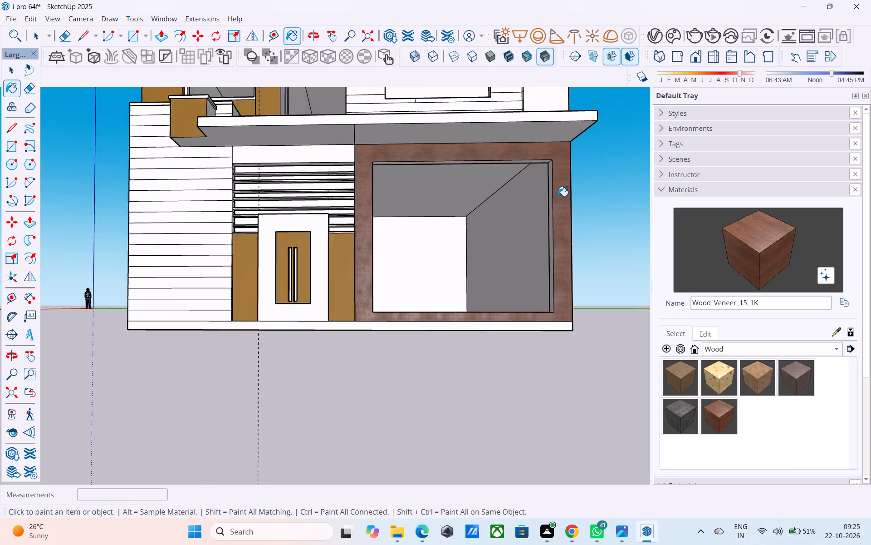
Paint the frame's outer side face beside the entrance recess with Wood_Veneer_15_1K, both below and behind the slats.
{"action": "middle_click_drag", "start_coordinate": [557, 200], "coordinate": [341, 279]}
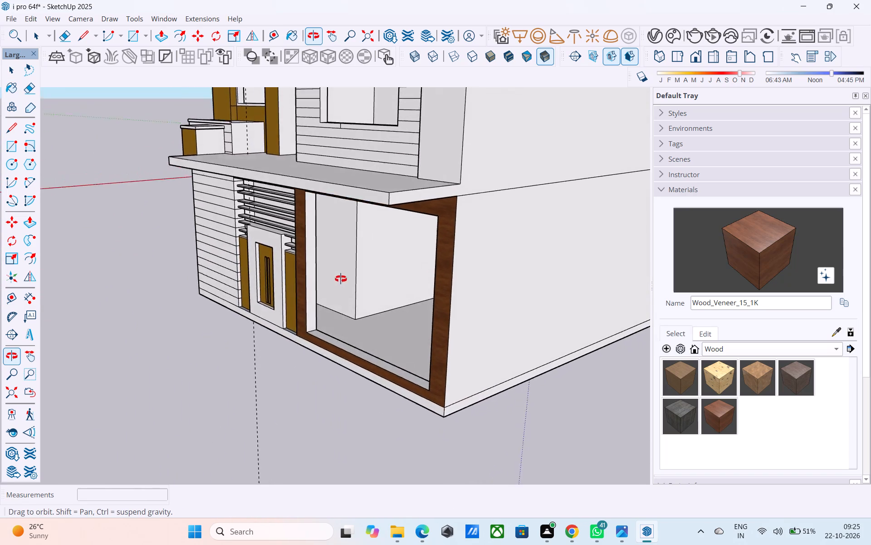
{"action": "middle_click_drag", "start_coordinate": [341, 279], "coordinate": [718, 246]}
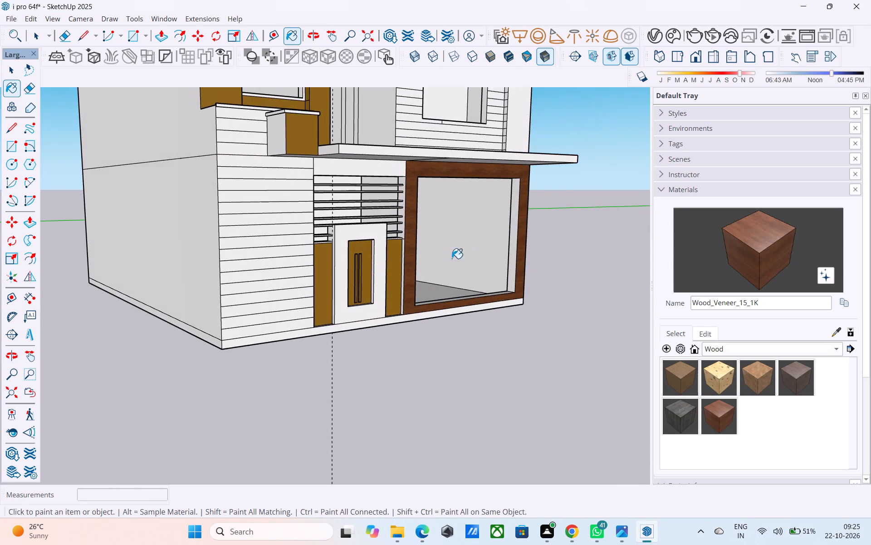
{"action": "scroll", "coordinate": [413, 253], "scroll_direction": "up", "scroll_amount": 12}
{"action": "left_click", "coordinate": [387, 237]}
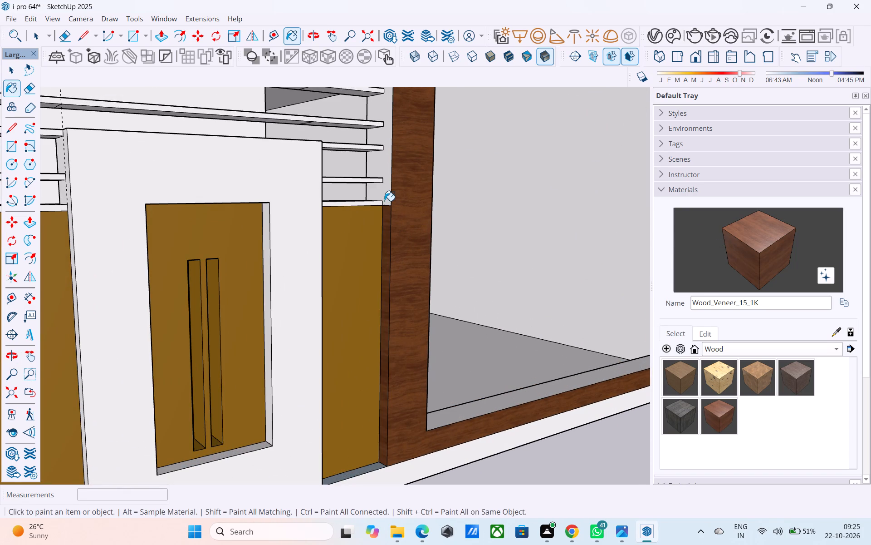
{"action": "left_click", "coordinate": [385, 196]}
Paint the inner side, top and bottom reveals of the large ground-floor opening with Wood_Veneer_15_1K.
{"action": "scroll", "coordinate": [361, 249], "scroll_direction": "down", "scroll_amount": 11}
{"action": "scroll", "coordinate": [379, 269], "scroll_direction": "up", "scroll_amount": 1}
{"action": "middle_click_drag", "start_coordinate": [434, 244], "coordinate": [135, 243]}
{"action": "middle_click_drag", "start_coordinate": [437, 228], "coordinate": [470, 83]}
{"action": "middle_click_drag", "start_coordinate": [546, 223], "coordinate": [540, 221]}
{"action": "scroll", "coordinate": [561, 223], "scroll_direction": "down", "scroll_amount": 6}
{"action": "middle_click_drag", "start_coordinate": [561, 223], "coordinate": [571, 304]}
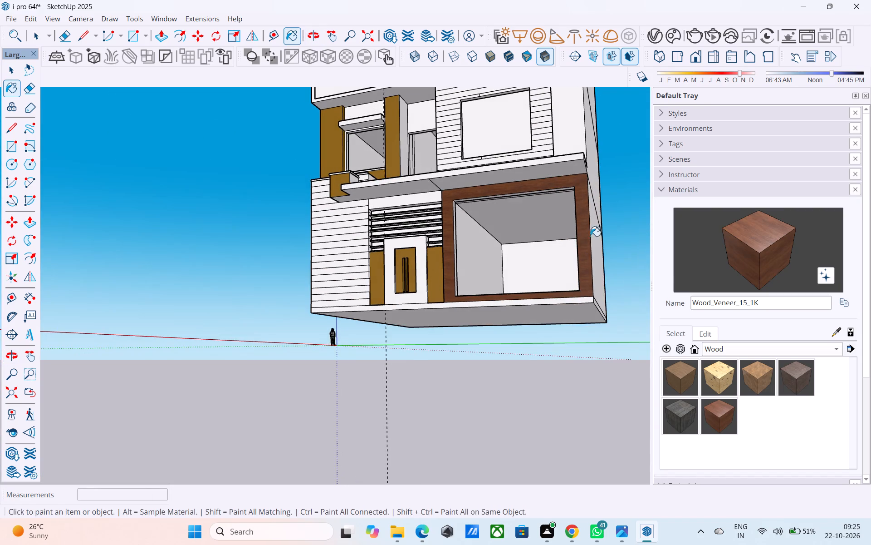
{"action": "middle_click_drag", "start_coordinate": [576, 180], "coordinate": [587, 223]}
{"action": "scroll", "coordinate": [575, 212], "scroll_direction": "up", "scroll_amount": 4}
{"action": "middle_click_drag", "start_coordinate": [377, 258], "coordinate": [348, 248]}
{"action": "scroll", "coordinate": [348, 246], "scroll_direction": "up", "scroll_amount": 7}
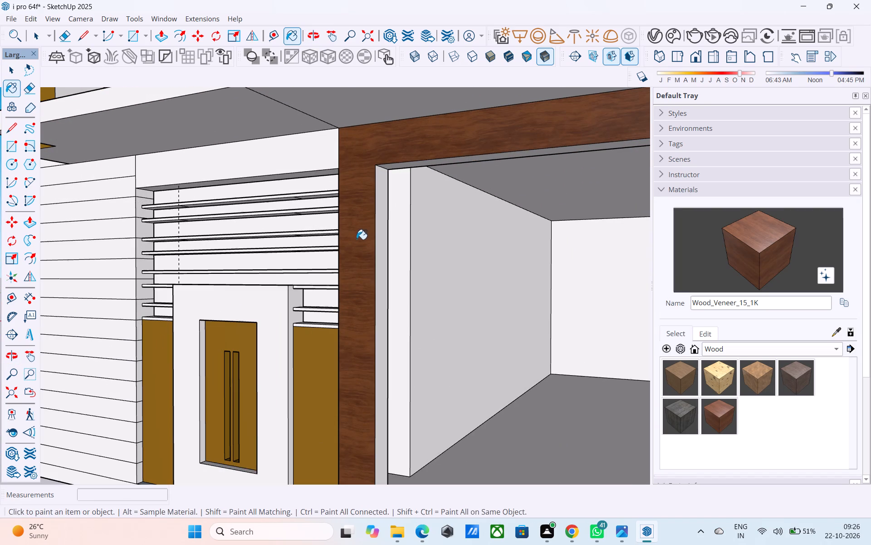
{"action": "left_click", "coordinate": [380, 214]}
{"action": "left_click", "coordinate": [402, 168]}
{"action": "scroll", "coordinate": [366, 176], "scroll_direction": "down", "scroll_amount": 9}
{"action": "middle_click_drag", "start_coordinate": [444, 304], "coordinate": [469, 319]}
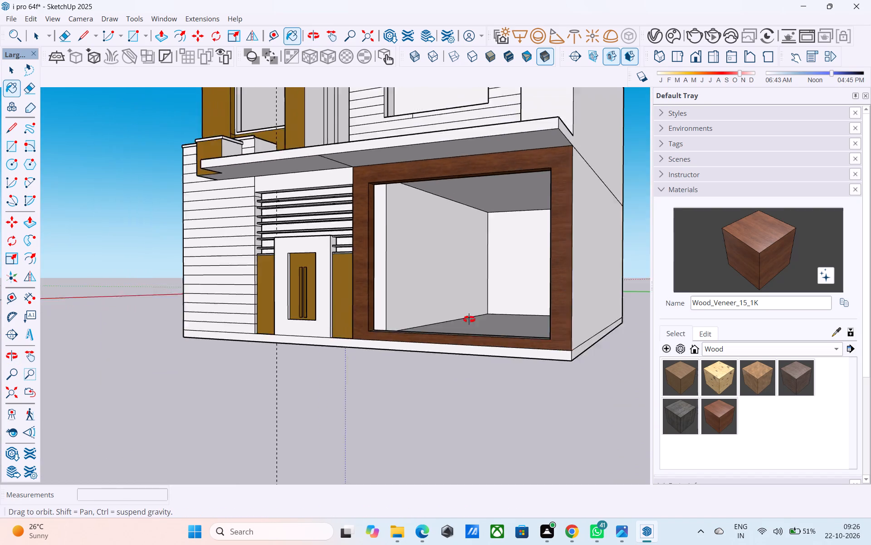
{"action": "middle_click_drag", "start_coordinate": [469, 319], "coordinate": [682, 364]}
{"action": "scroll", "coordinate": [532, 310], "scroll_direction": "up", "scroll_amount": 6}
{"action": "left_click", "coordinate": [527, 311]}
{"action": "left_click", "coordinate": [539, 293]}
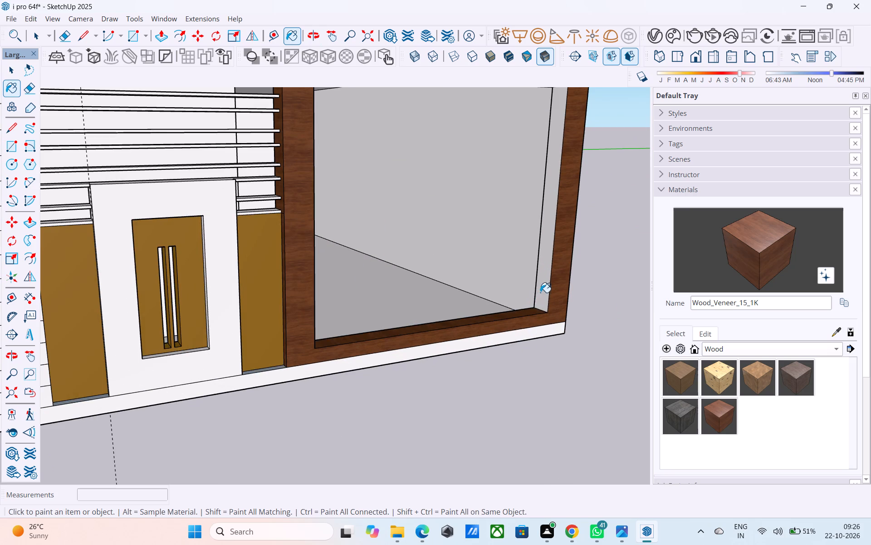
Push/Pull the wood frame's front face outward by 2".
{"action": "scroll", "coordinate": [540, 294], "scroll_direction": "down", "scroll_amount": 6}
{"action": "key", "text": "space"}
{"action": "middle_click_drag", "start_coordinate": [493, 338], "coordinate": [428, 337]}
{"action": "left_click", "coordinate": [416, 302]}
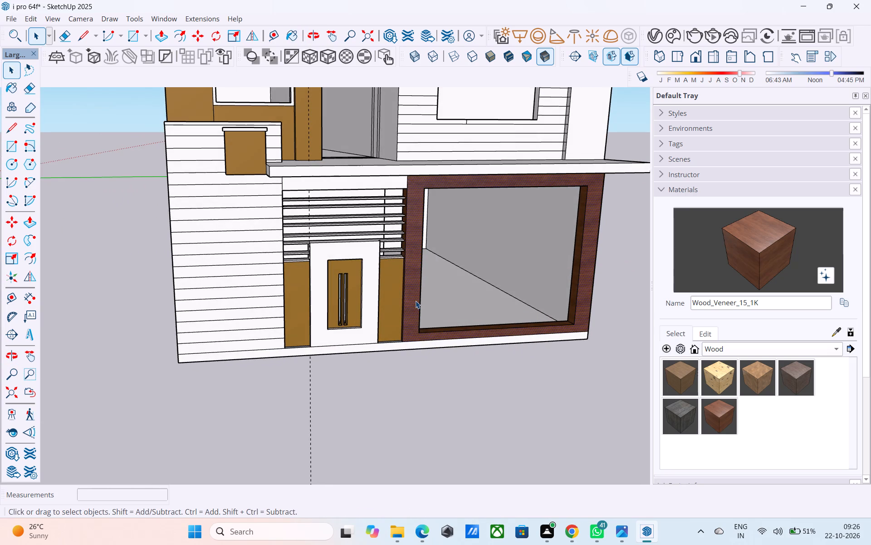
{"action": "key", "text": "p"}
{"action": "left_click", "coordinate": [416, 301]}
{"action": "type", "text": "2\""}
{"action": "key", "text": "Return"}
{"action": "key", "text": "space"}
Save the model.
{"action": "middle_click_drag", "start_coordinate": [418, 302], "coordinate": [413, 302]}
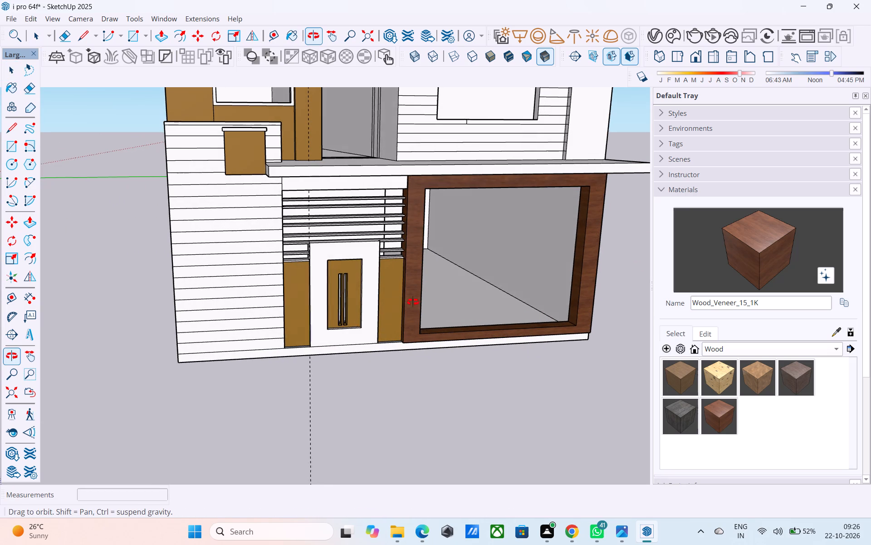
{"action": "middle_click_drag", "start_coordinate": [413, 302], "coordinate": [409, 300]}
{"action": "scroll", "coordinate": [410, 299], "scroll_direction": "down", "scroll_amount": 4}
{"action": "middle_click_drag", "start_coordinate": [397, 389], "coordinate": [394, 400]}
{"action": "middle_click_drag", "start_coordinate": [440, 243], "coordinate": [440, 243]}
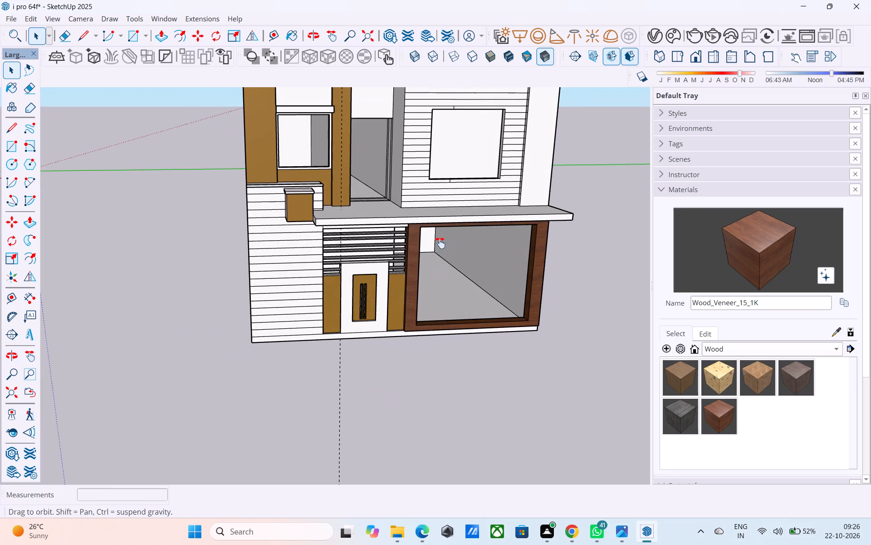
{"action": "middle_click_drag", "start_coordinate": [440, 243], "coordinate": [422, 257]}
{"action": "scroll", "coordinate": [382, 323], "scroll_direction": "up", "scroll_amount": 3}
{"action": "key", "text": "ctrl+s"}
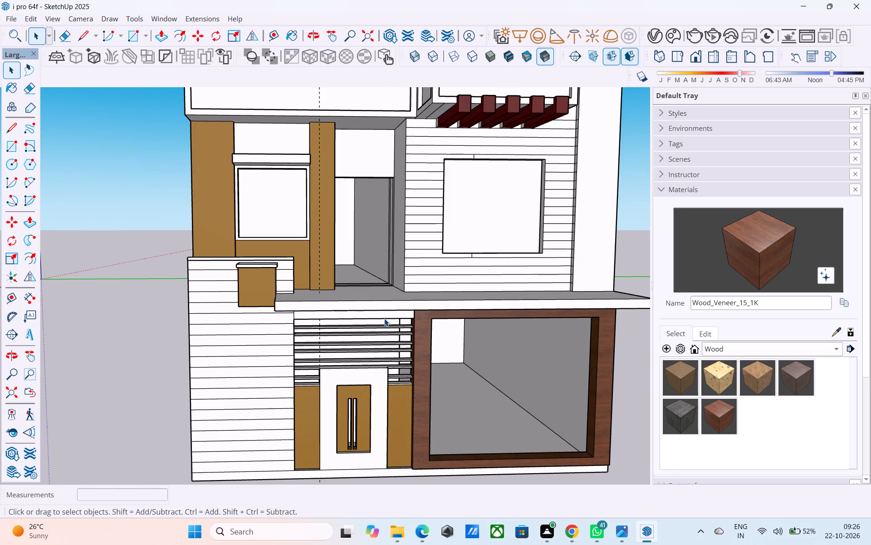
Erase the short stray edge on the top face of the tall projecting pilaster beside the grooved upper wall.
{"action": "scroll", "coordinate": [391, 293], "scroll_direction": "down", "scroll_amount": 4}
{"action": "middle_click_drag", "start_coordinate": [391, 293], "coordinate": [379, 281]}
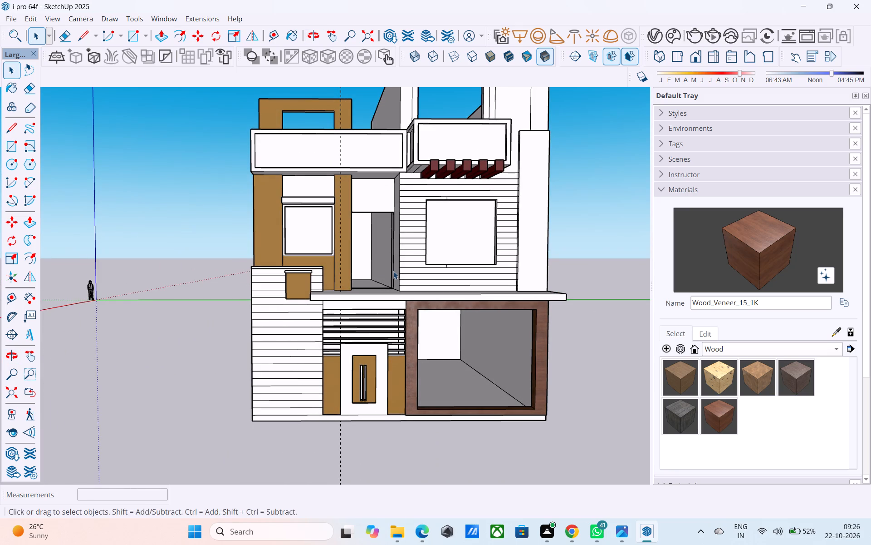
{"action": "scroll", "coordinate": [393, 271], "scroll_direction": "down", "scroll_amount": 5}
{"action": "middle_click_drag", "start_coordinate": [391, 272], "coordinate": [350, 371]}
{"action": "scroll", "coordinate": [476, 190], "scroll_direction": "up", "scroll_amount": 8}
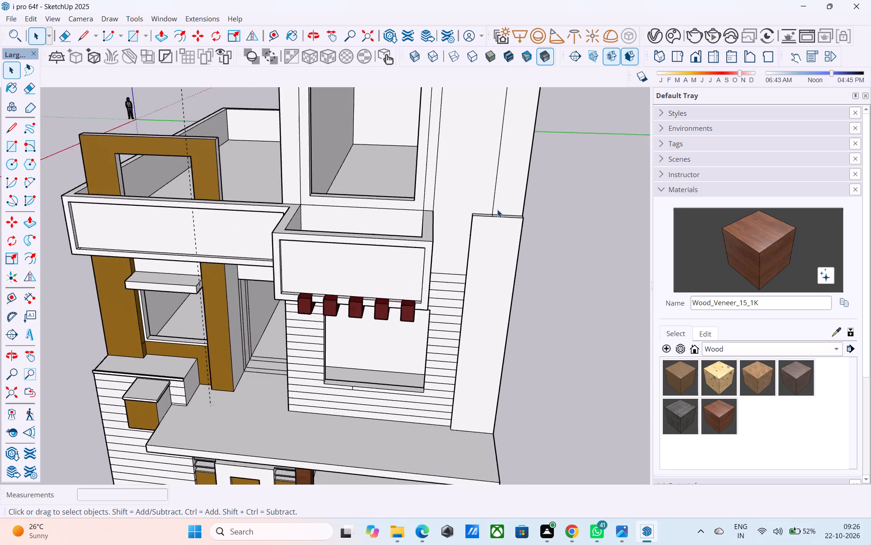
{"action": "scroll", "coordinate": [497, 209], "scroll_direction": "up", "scroll_amount": 9}
{"action": "middle_click_drag", "start_coordinate": [497, 213], "coordinate": [493, 230]}
{"action": "key", "text": "e"}
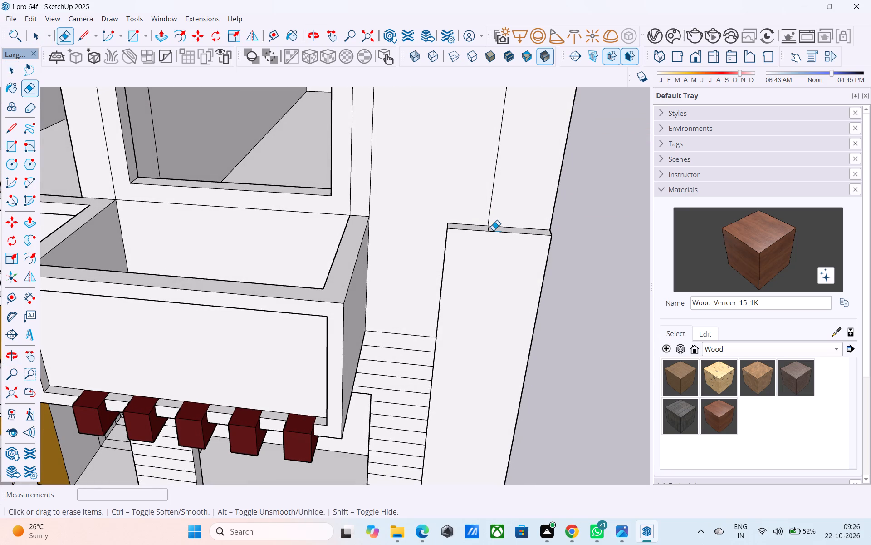
{"action": "middle_click_drag", "start_coordinate": [493, 229], "coordinate": [485, 288]}
{"action": "scroll", "coordinate": [484, 284], "scroll_direction": "up", "scroll_amount": 4}
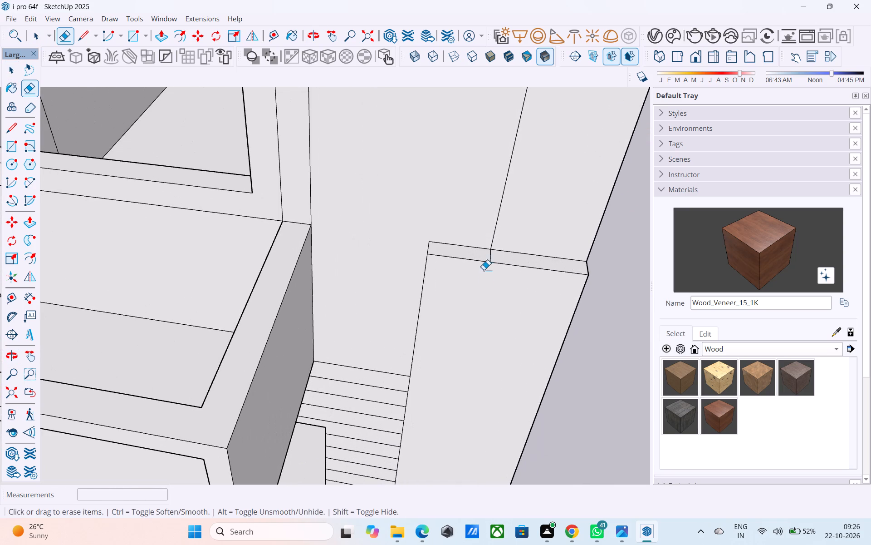
{"action": "left_click", "coordinate": [490, 257]}
Push/Pull the top face of the tall projecting pilaster upward by 4'.
{"action": "key", "text": "space"}
{"action": "left_click", "coordinate": [491, 257]}
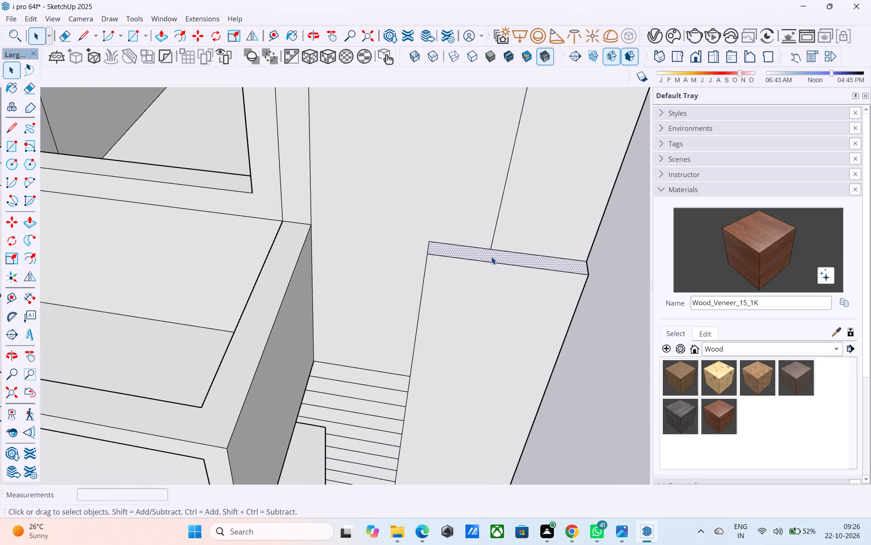
{"action": "key", "text": "p"}
{"action": "left_click", "coordinate": [491, 257]}
{"action": "scroll", "coordinate": [486, 173], "scroll_direction": "down", "scroll_amount": 12}
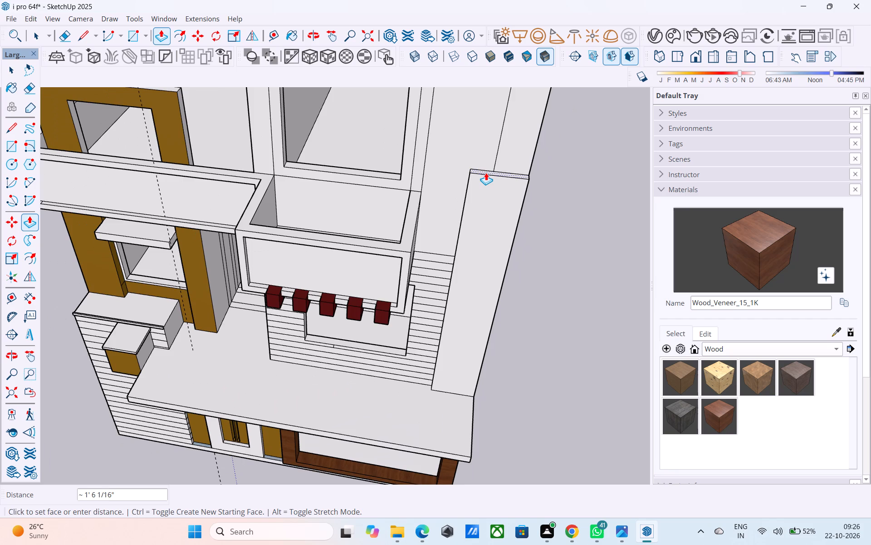
{"action": "scroll", "coordinate": [486, 173], "scroll_direction": "down", "scroll_amount": 4}
{"action": "middle_click_drag", "start_coordinate": [486, 173], "coordinate": [495, 105]}
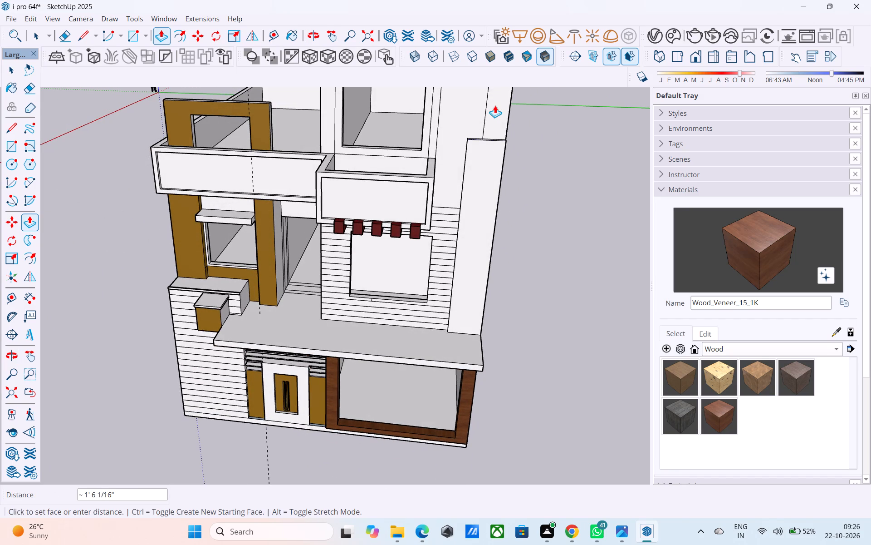
{"action": "middle_click_drag", "start_coordinate": [495, 105], "coordinate": [458, 167], "text": "shift"}
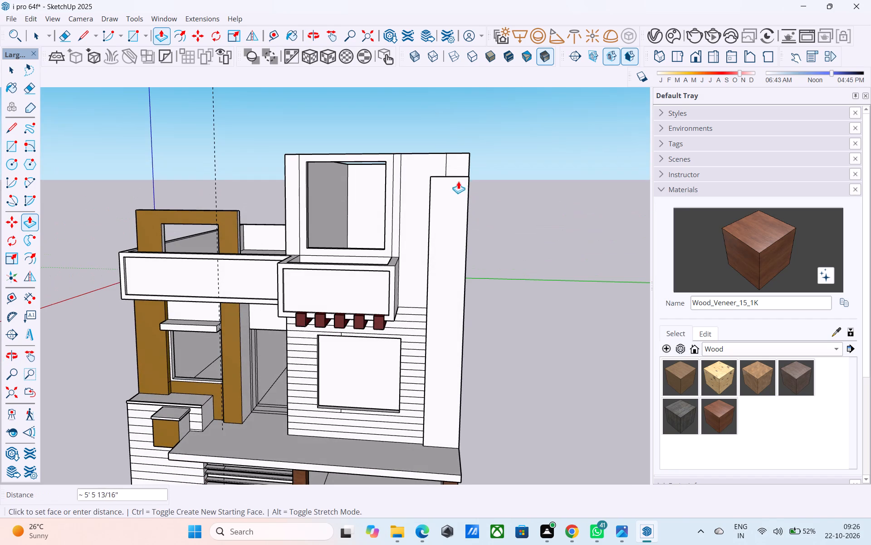
{"action": "middle_click", "coordinate": [457, 207]}
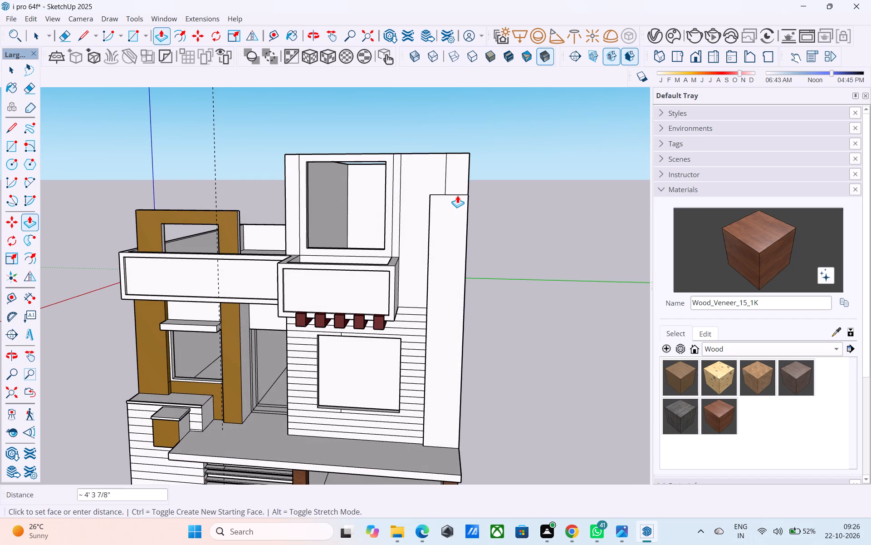
{"action": "type", "text": "4'"}
{"action": "key", "text": "Return"}
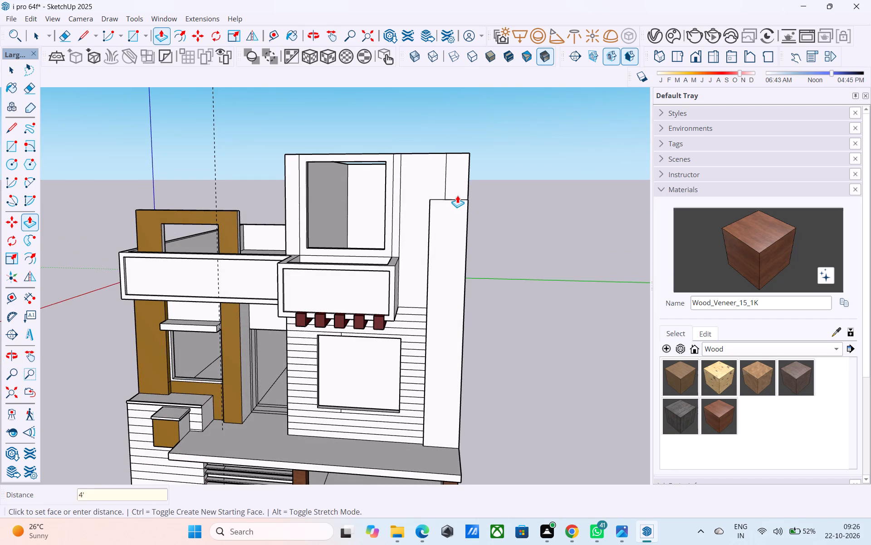
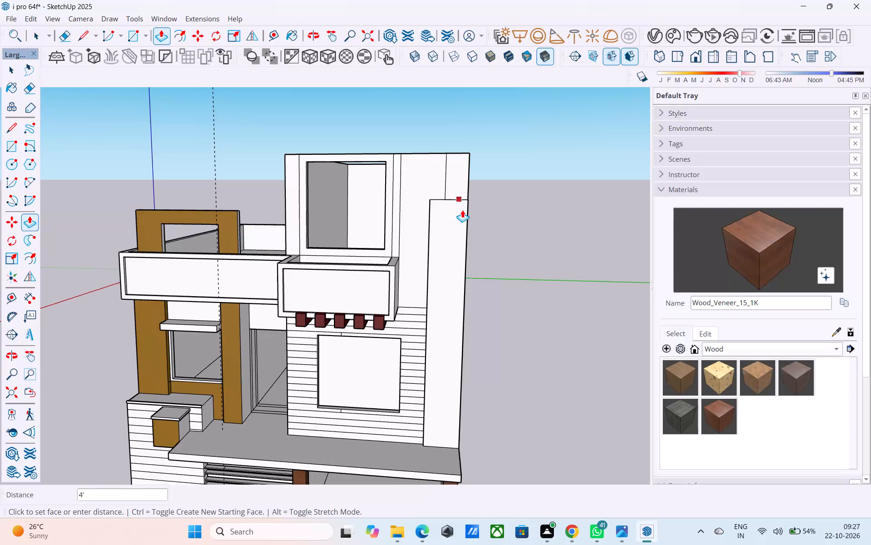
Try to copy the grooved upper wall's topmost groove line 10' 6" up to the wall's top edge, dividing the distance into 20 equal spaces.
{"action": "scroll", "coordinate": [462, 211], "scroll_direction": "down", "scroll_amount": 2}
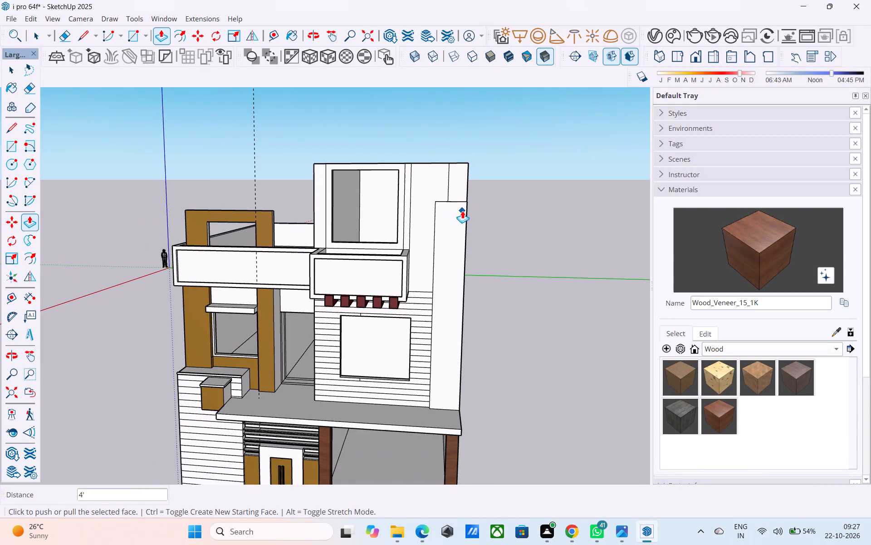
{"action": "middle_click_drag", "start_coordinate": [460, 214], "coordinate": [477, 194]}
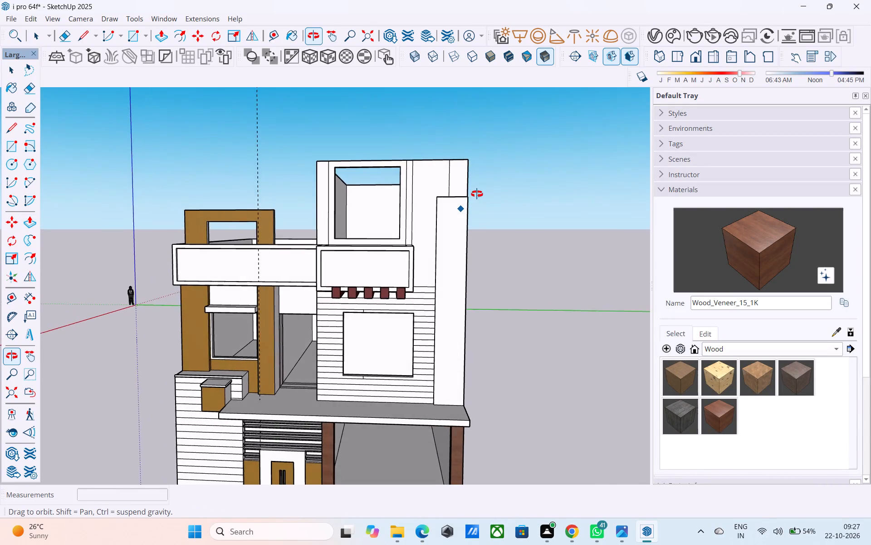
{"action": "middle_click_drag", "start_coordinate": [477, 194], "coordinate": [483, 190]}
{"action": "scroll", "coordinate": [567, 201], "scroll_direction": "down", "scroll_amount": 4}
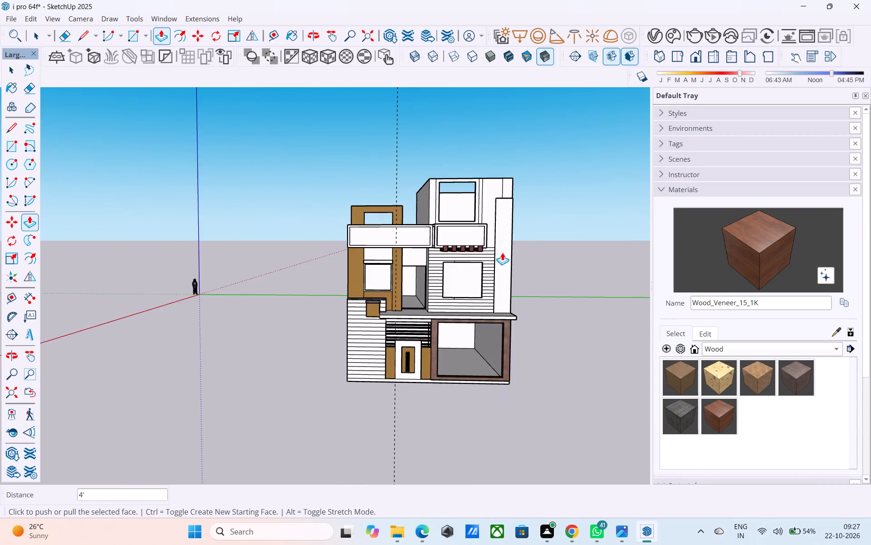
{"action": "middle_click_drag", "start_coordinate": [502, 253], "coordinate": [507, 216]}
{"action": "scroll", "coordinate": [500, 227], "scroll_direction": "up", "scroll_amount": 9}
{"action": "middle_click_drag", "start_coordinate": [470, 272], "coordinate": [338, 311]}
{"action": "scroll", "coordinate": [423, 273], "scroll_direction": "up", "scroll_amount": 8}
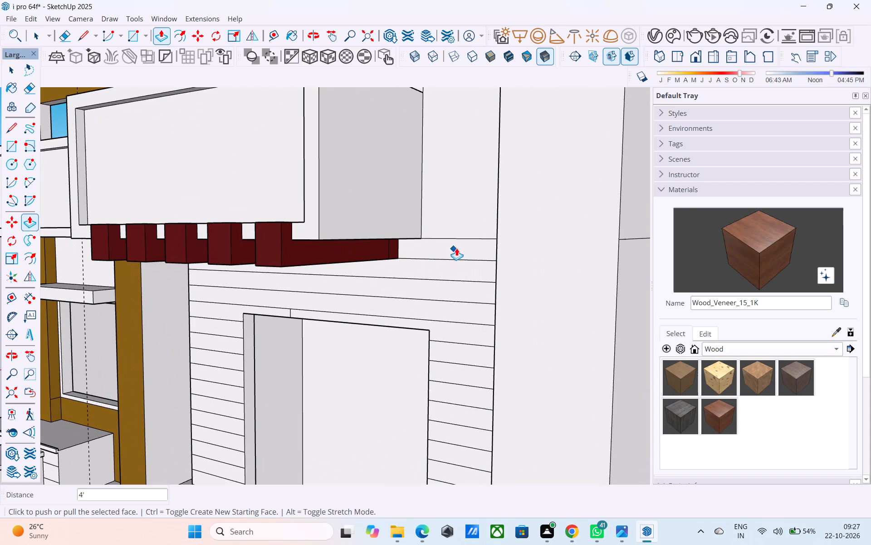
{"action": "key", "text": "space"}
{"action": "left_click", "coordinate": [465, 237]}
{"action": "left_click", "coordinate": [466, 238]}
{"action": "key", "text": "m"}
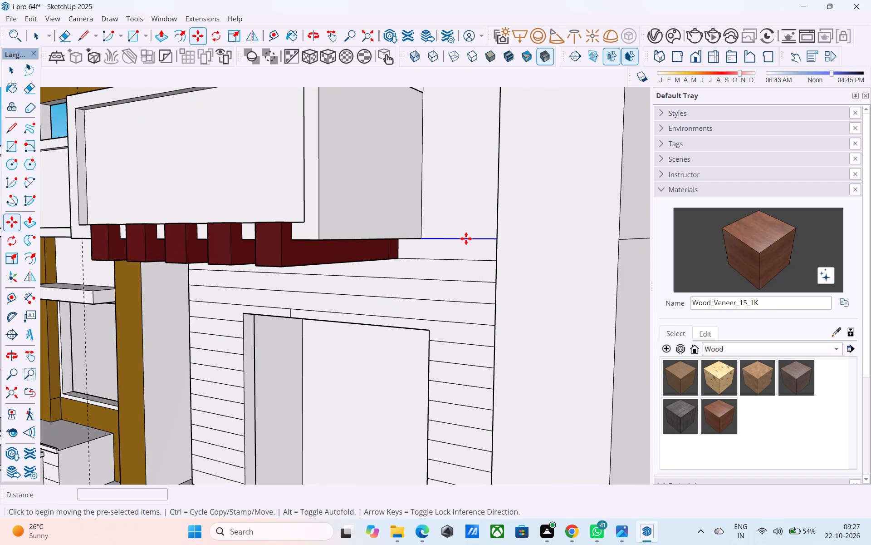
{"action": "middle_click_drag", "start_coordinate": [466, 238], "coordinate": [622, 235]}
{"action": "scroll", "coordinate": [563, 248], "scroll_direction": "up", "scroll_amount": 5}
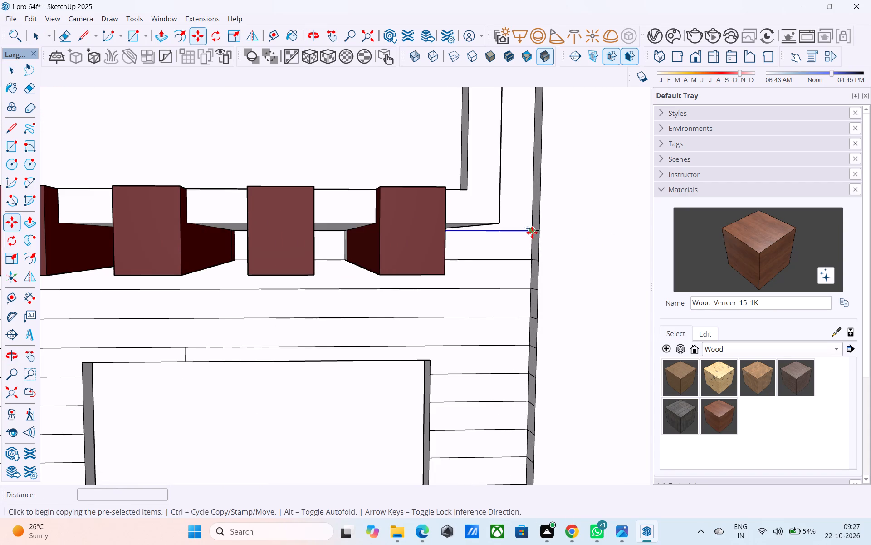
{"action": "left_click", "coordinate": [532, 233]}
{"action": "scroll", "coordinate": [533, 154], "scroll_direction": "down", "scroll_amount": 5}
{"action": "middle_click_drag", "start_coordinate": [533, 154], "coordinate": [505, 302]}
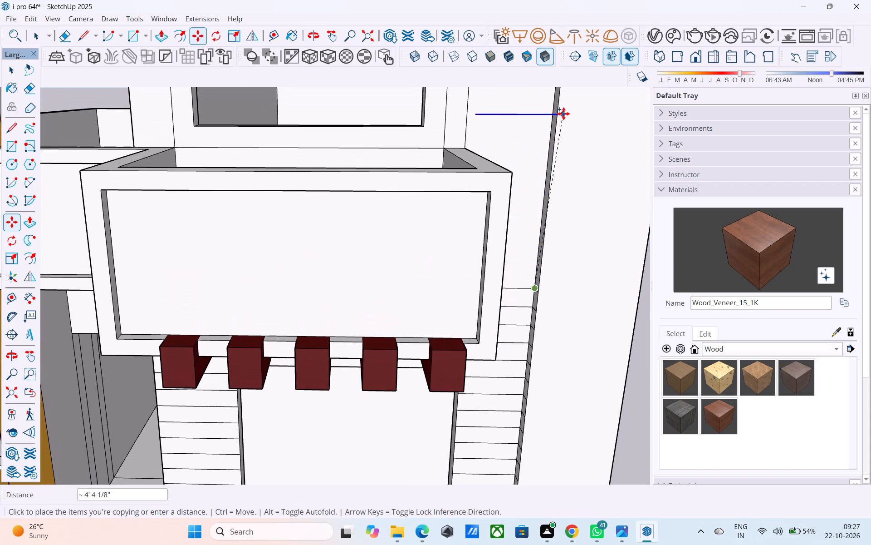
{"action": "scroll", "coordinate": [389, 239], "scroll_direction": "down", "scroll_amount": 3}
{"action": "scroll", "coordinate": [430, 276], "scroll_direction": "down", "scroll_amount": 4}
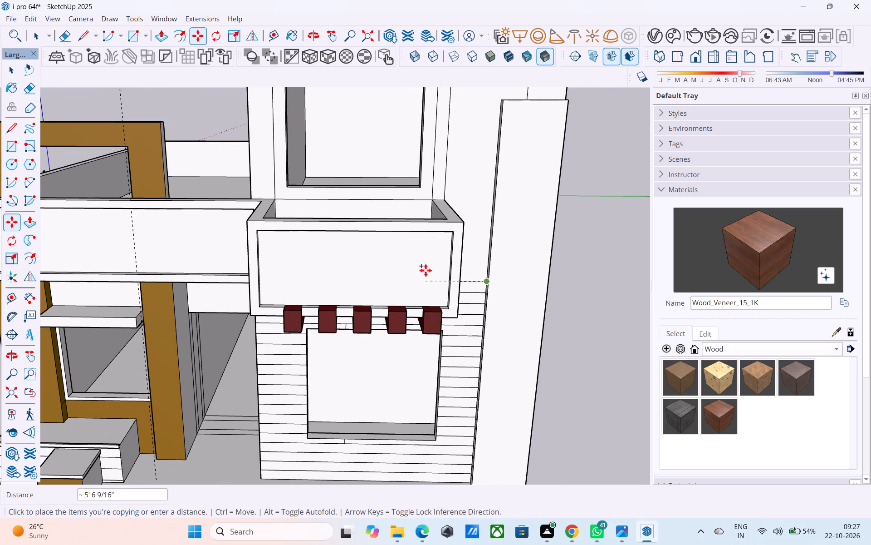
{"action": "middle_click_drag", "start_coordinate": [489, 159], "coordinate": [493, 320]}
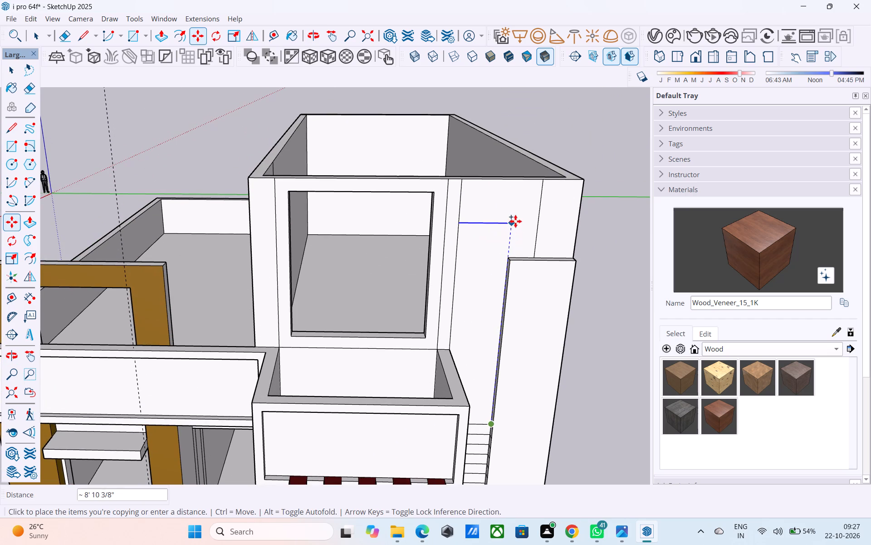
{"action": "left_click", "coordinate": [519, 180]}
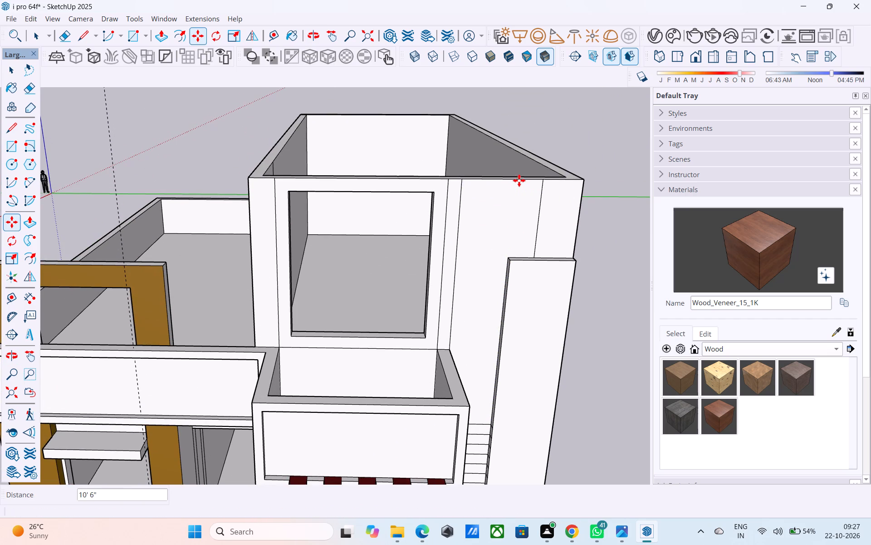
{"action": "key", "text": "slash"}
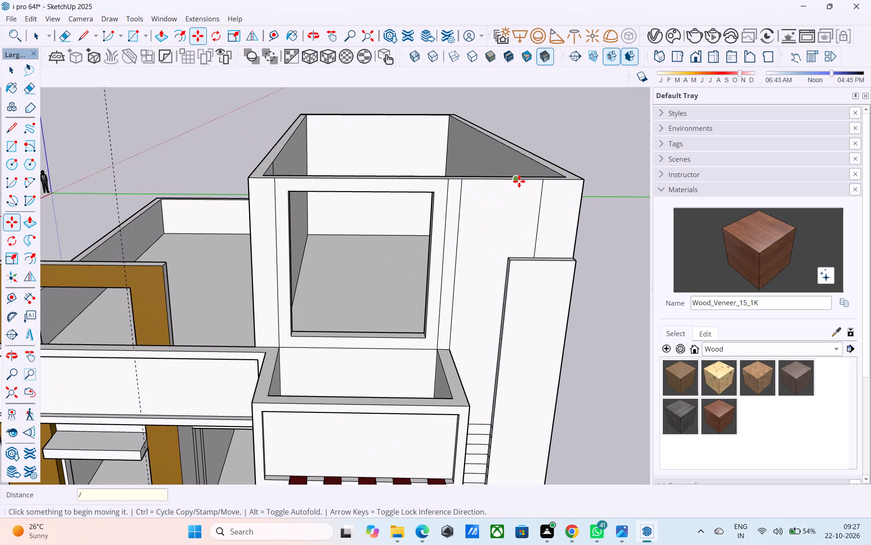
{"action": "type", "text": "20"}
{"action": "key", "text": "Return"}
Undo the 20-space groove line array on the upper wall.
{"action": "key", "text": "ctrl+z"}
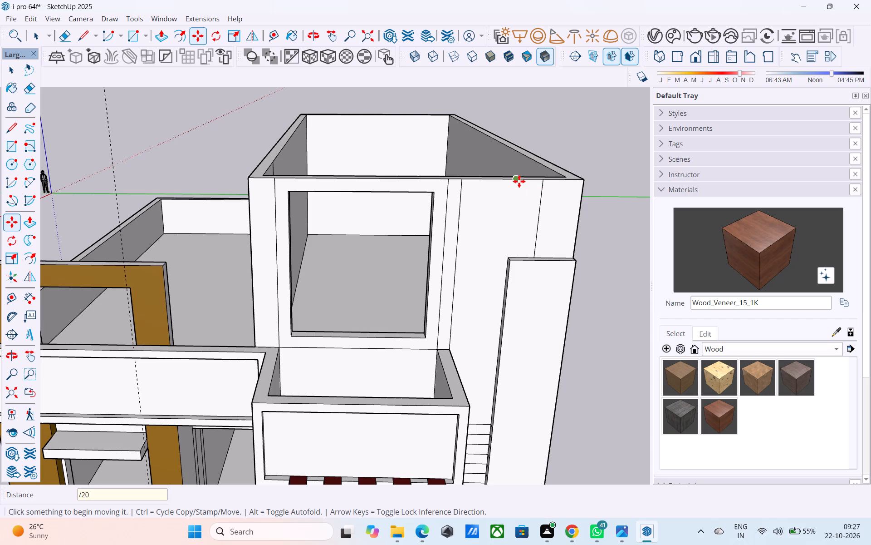
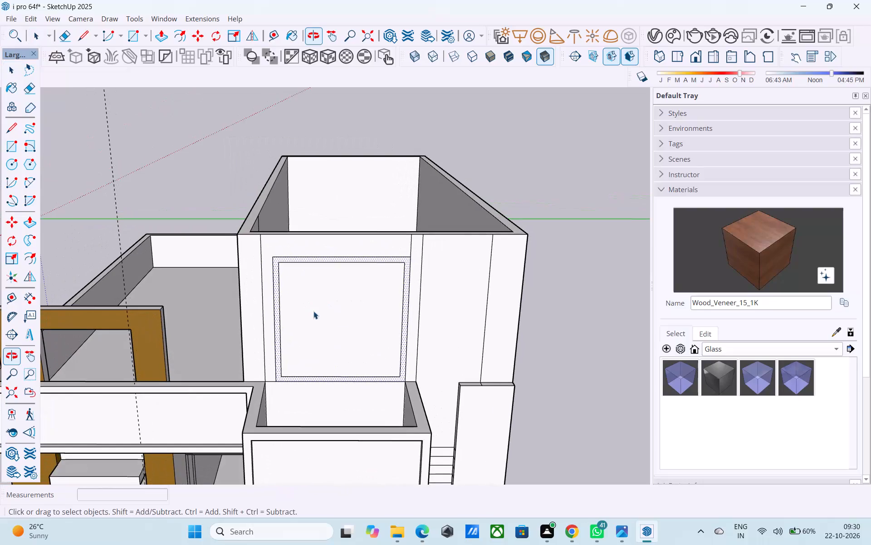
Erase the leftover edges around the upper wall's window frame, including the vertical line between the frame and the wall's outer edge.
{"action": "key", "text": "e"}
{"action": "scroll", "coordinate": [409, 250], "scroll_direction": "up", "scroll_amount": 2}
{"action": "left_click_drag", "start_coordinate": [409, 250], "coordinate": [413, 251]}
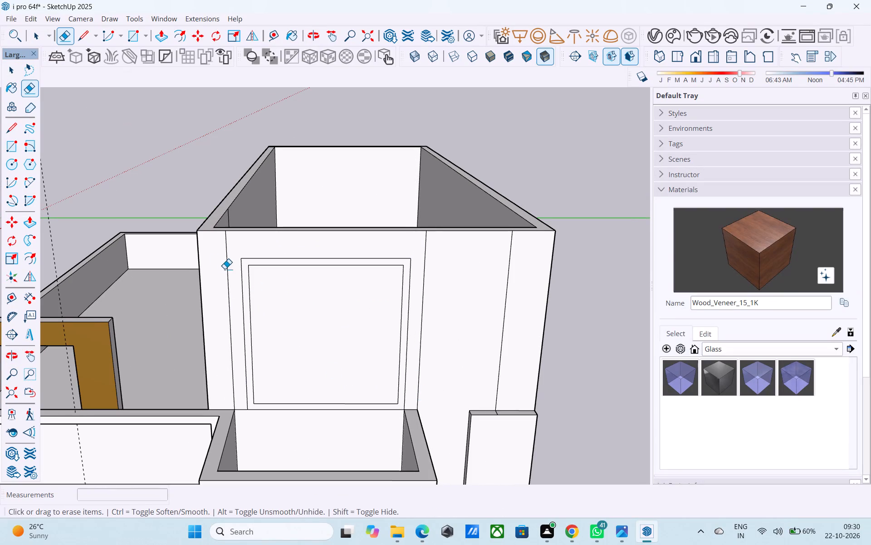
{"action": "left_click", "coordinate": [230, 276]}
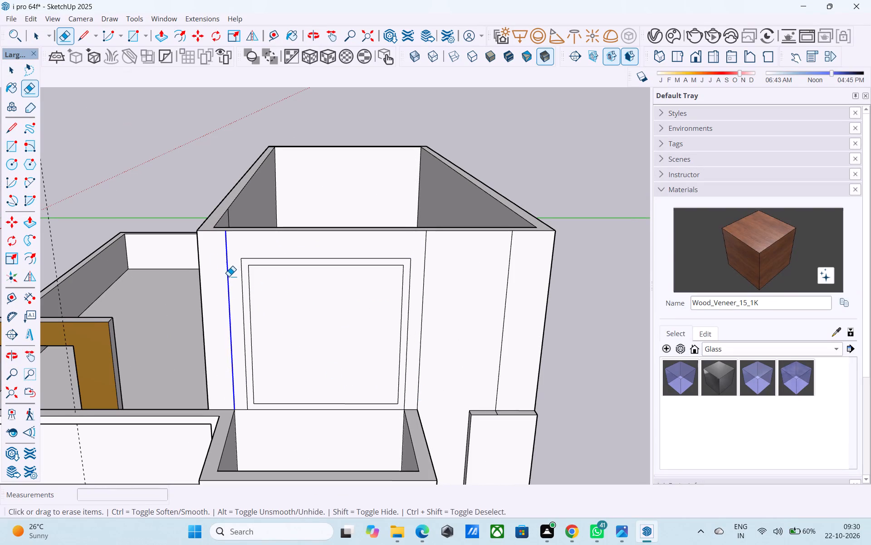
{"action": "scroll", "coordinate": [251, 431], "scroll_direction": "up", "scroll_amount": 6}
{"action": "left_click", "coordinate": [235, 396]}
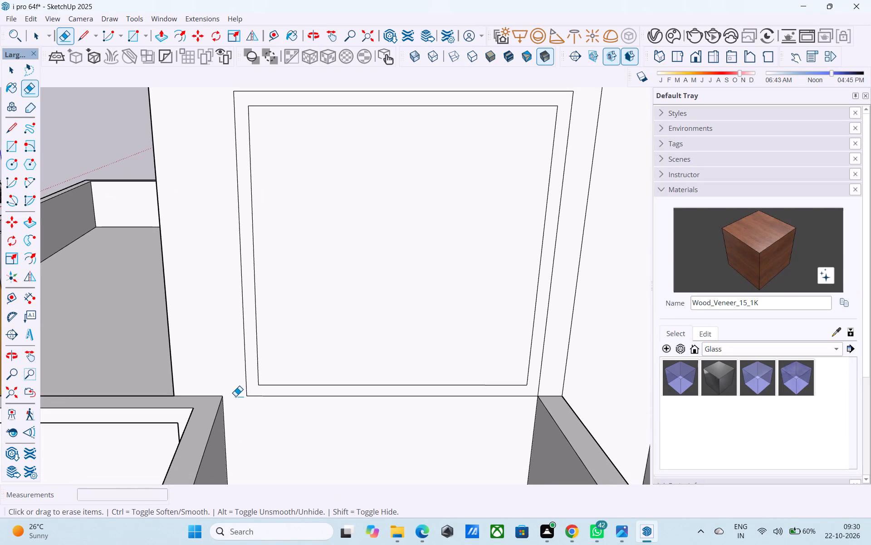
{"action": "scroll", "coordinate": [235, 396], "scroll_direction": "down", "scroll_amount": 4}
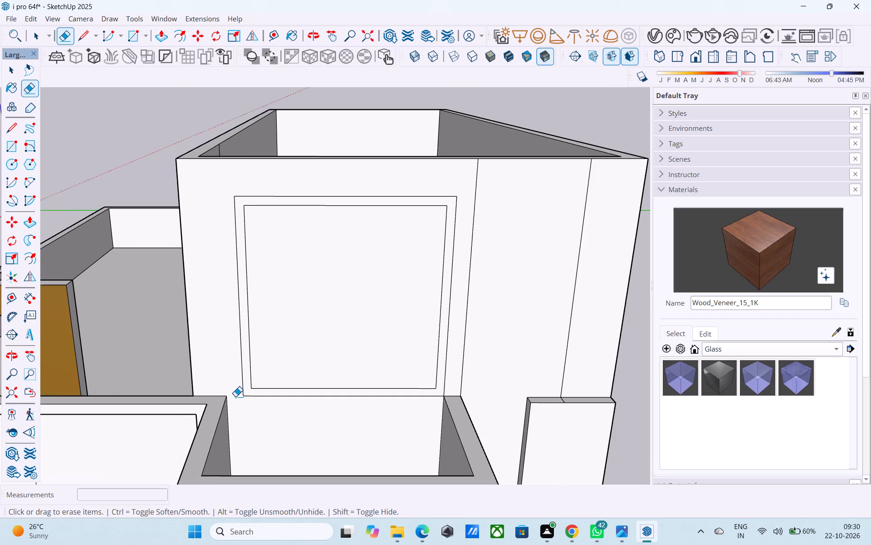
{"action": "scroll", "coordinate": [235, 396], "scroll_direction": "down", "scroll_amount": 4}
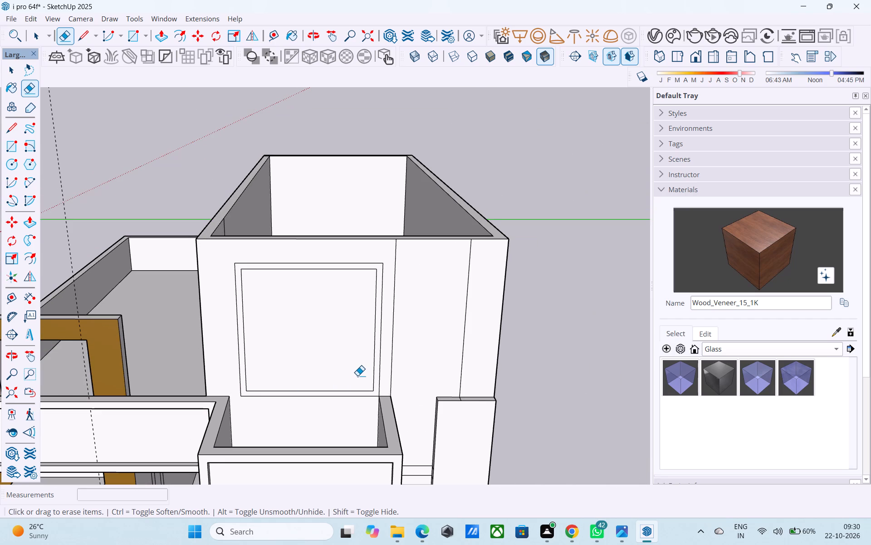
Erase the vertical line on the blank upper wall above the projecting pier and its short remnant on the pier's top, then save.
{"action": "middle_click_drag", "start_coordinate": [379, 379], "coordinate": [357, 386], "text": "shift"}
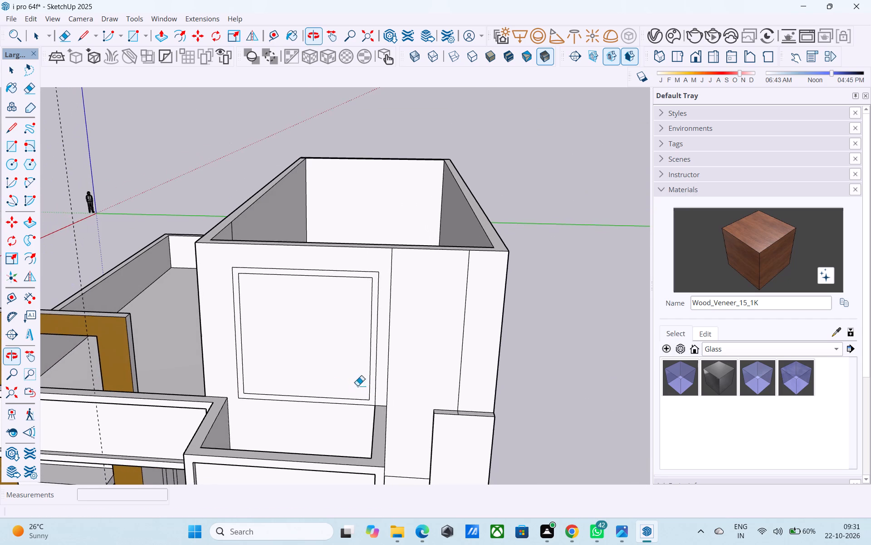
{"action": "scroll", "coordinate": [460, 398], "scroll_direction": "up", "scroll_amount": 2}
{"action": "left_click", "coordinate": [460, 398]}
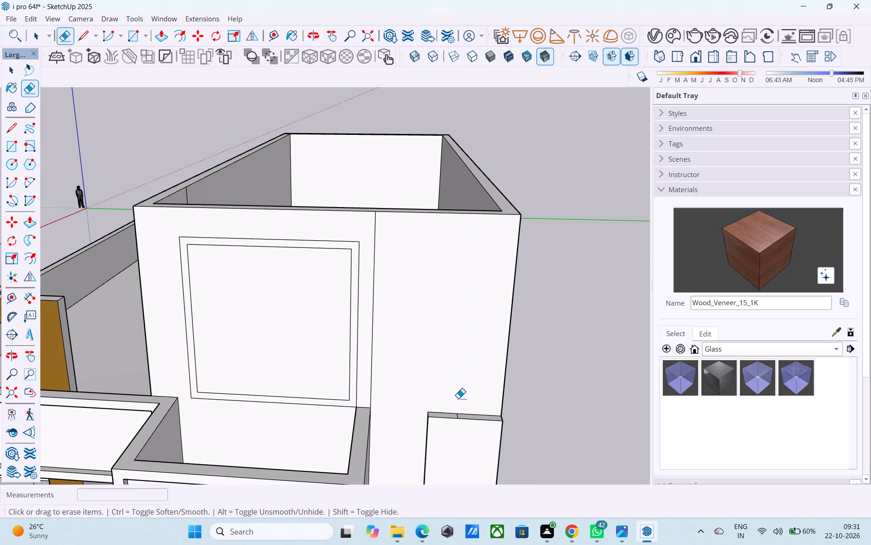
{"action": "scroll", "coordinate": [460, 411], "scroll_direction": "up", "scroll_amount": 9}
{"action": "left_click", "coordinate": [454, 422]}
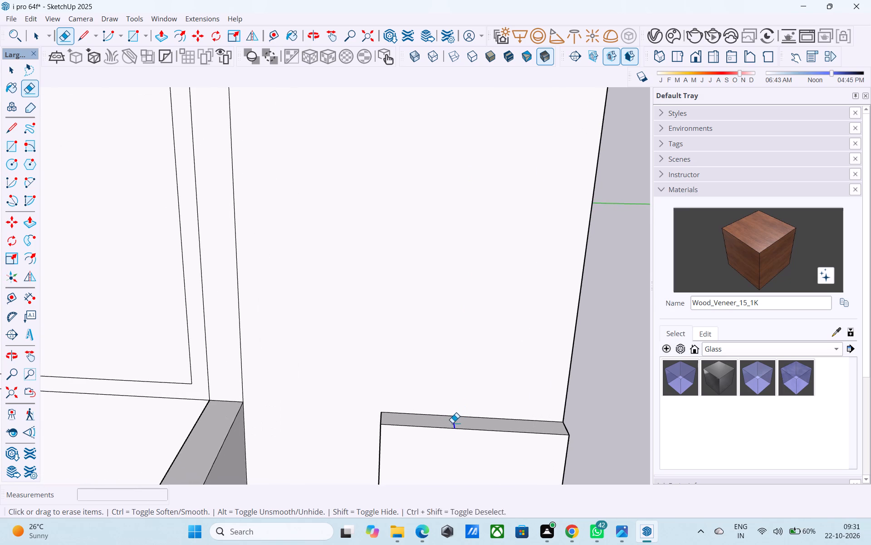
{"action": "scroll", "coordinate": [448, 375], "scroll_direction": "down", "scroll_amount": 9}
{"action": "middle_click_drag", "start_coordinate": [448, 375], "coordinate": [444, 435], "text": "shift"}
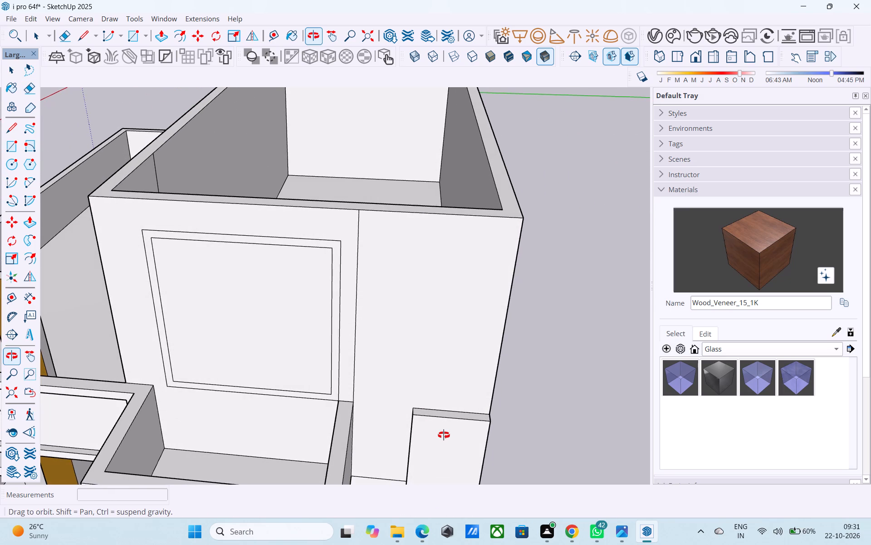
{"action": "middle_click_drag", "start_coordinate": [444, 435], "coordinate": [505, 377], "text": "shift"}
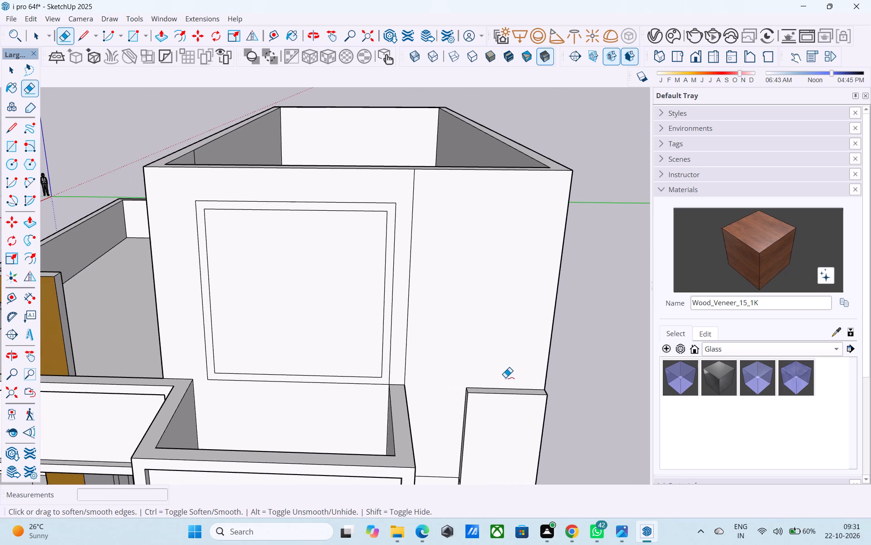
{"action": "key", "text": "ctrl+s"}
Push the inner panel of the upper wall's frame 6" through the wall to cut the window opening.
{"action": "key", "text": "space"}
{"action": "left_click", "coordinate": [345, 324]}
{"action": "key", "text": "p"}
{"action": "left_click", "coordinate": [345, 323]}
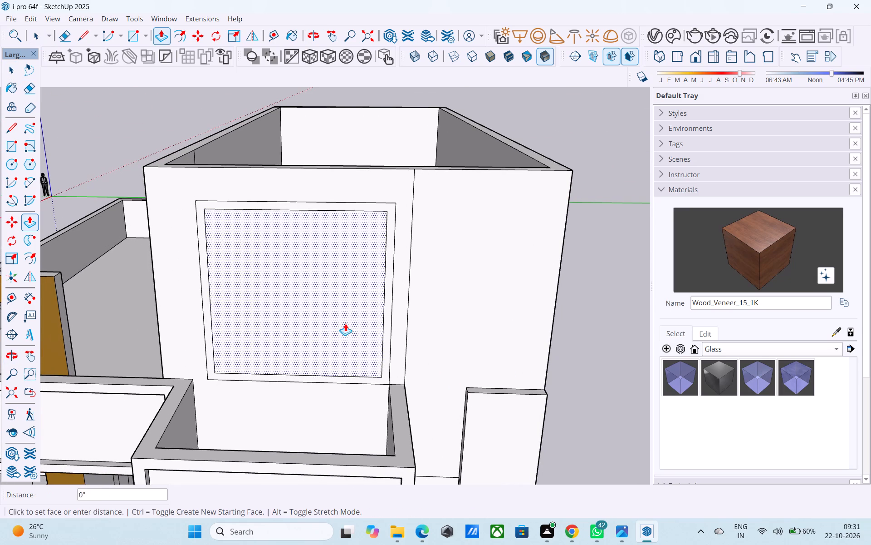
{"action": "left_click", "coordinate": [342, 280]}
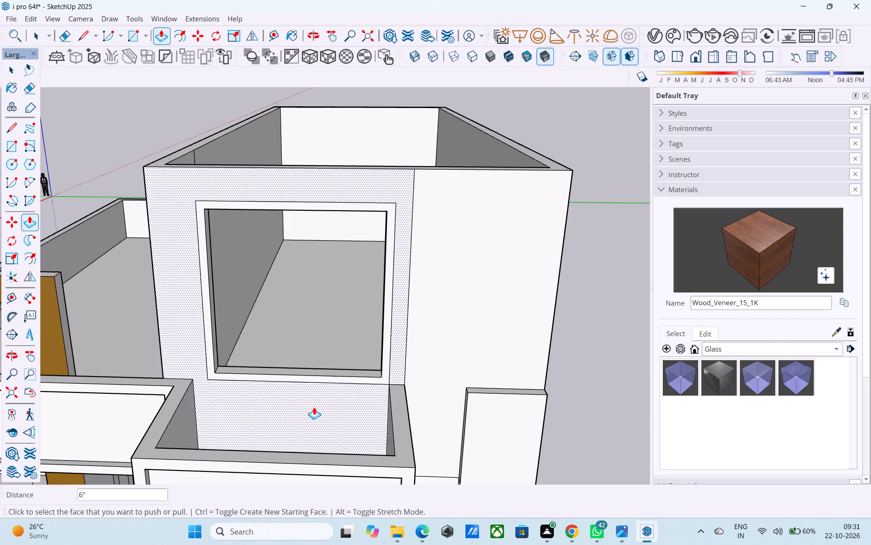
Copy the top edge of the wall section beside the window down to the pier's top, dividing the distance into 16 equal spaces.
{"action": "scroll", "coordinate": [313, 413], "scroll_direction": "down", "scroll_amount": 5}
{"action": "middle_click_drag", "start_coordinate": [313, 415], "coordinate": [325, 344]}
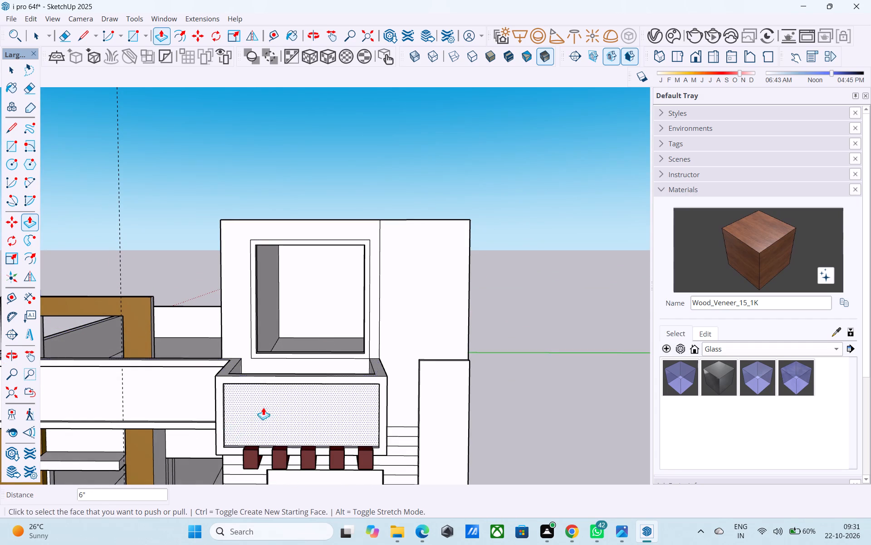
{"action": "scroll", "coordinate": [134, 431], "scroll_direction": "down", "scroll_amount": 2}
{"action": "middle_click_drag", "start_coordinate": [278, 364], "coordinate": [183, 404]}
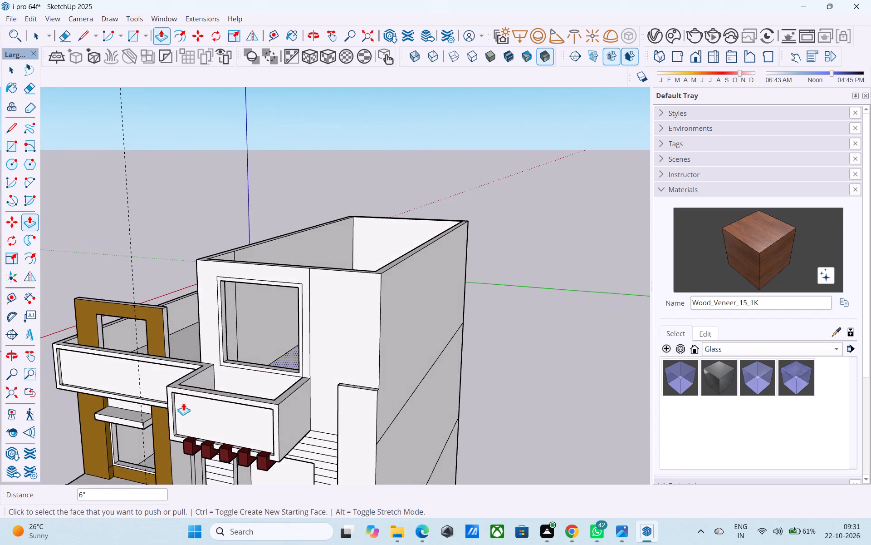
{"action": "key", "text": "space"}
{"action": "middle_click_drag", "start_coordinate": [284, 309], "coordinate": [188, 407]}
{"action": "scroll", "coordinate": [193, 402], "scroll_direction": "down", "scroll_amount": 1}
{"action": "scroll", "coordinate": [285, 362], "scroll_direction": "up", "scroll_amount": 3}
{"action": "left_click", "coordinate": [285, 354]}
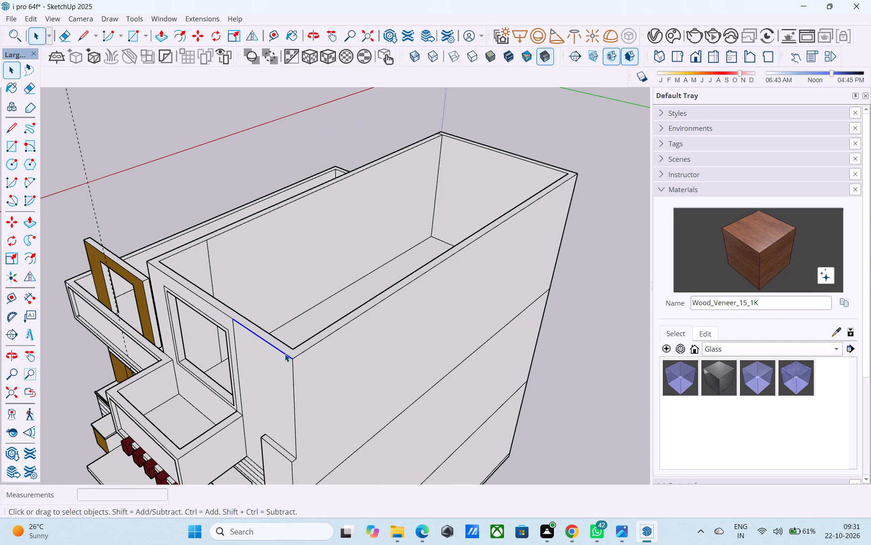
{"action": "key", "text": "m"}
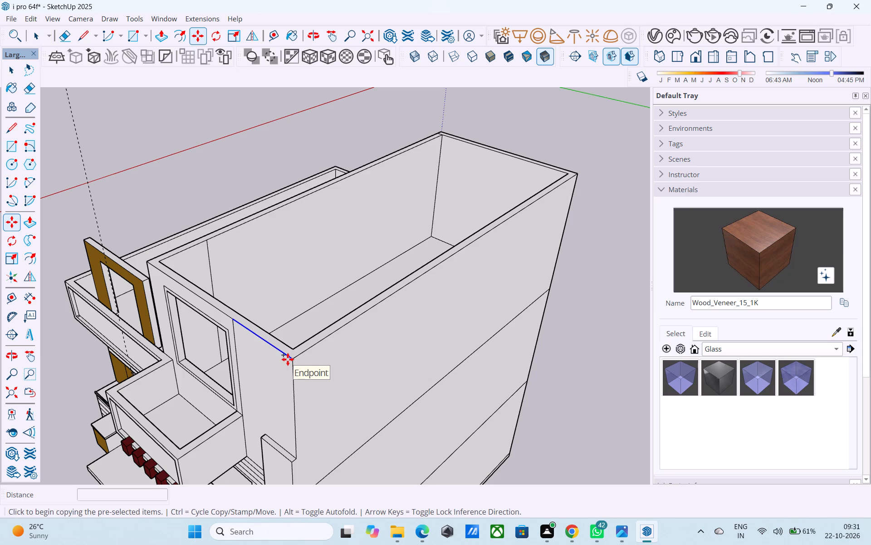
{"action": "left_click", "coordinate": [291, 362]}
{"action": "middle_click_drag", "start_coordinate": [290, 435], "coordinate": [364, 306], "text": "shift"}
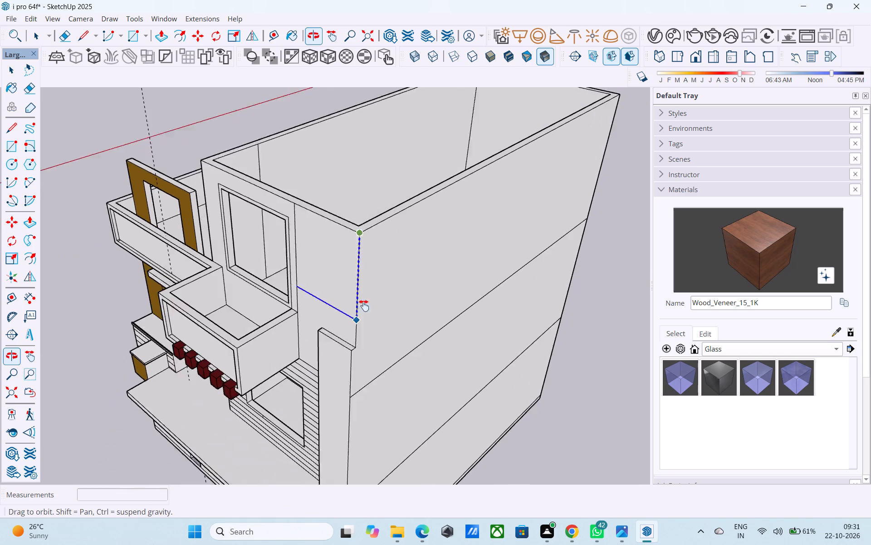
{"action": "middle_click_drag", "start_coordinate": [364, 306], "coordinate": [387, 287], "text": "shift"}
{"action": "scroll", "coordinate": [382, 312], "scroll_direction": "up", "scroll_amount": 9}
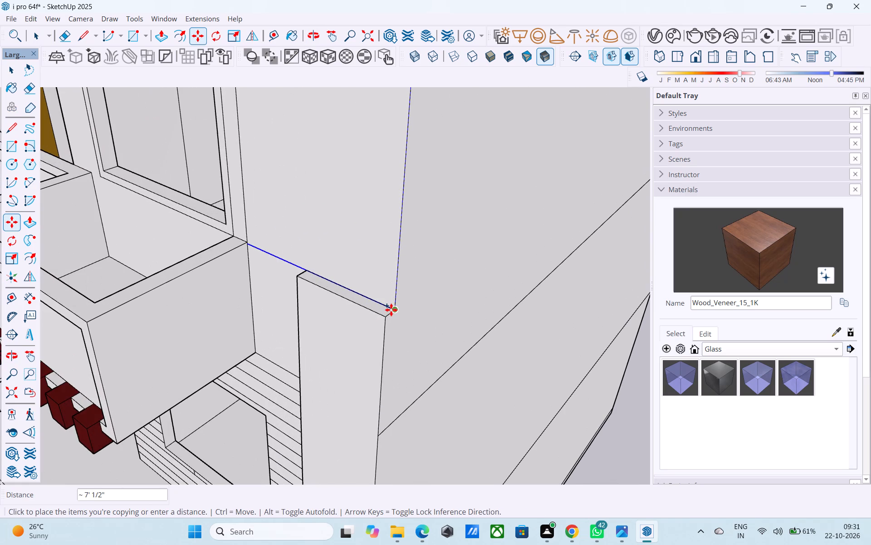
{"action": "left_click", "coordinate": [391, 310]}
{"action": "middle_click_drag", "start_coordinate": [378, 263], "coordinate": [385, 398]}
{"action": "scroll", "coordinate": [385, 398], "scroll_direction": "down", "scroll_amount": 2}
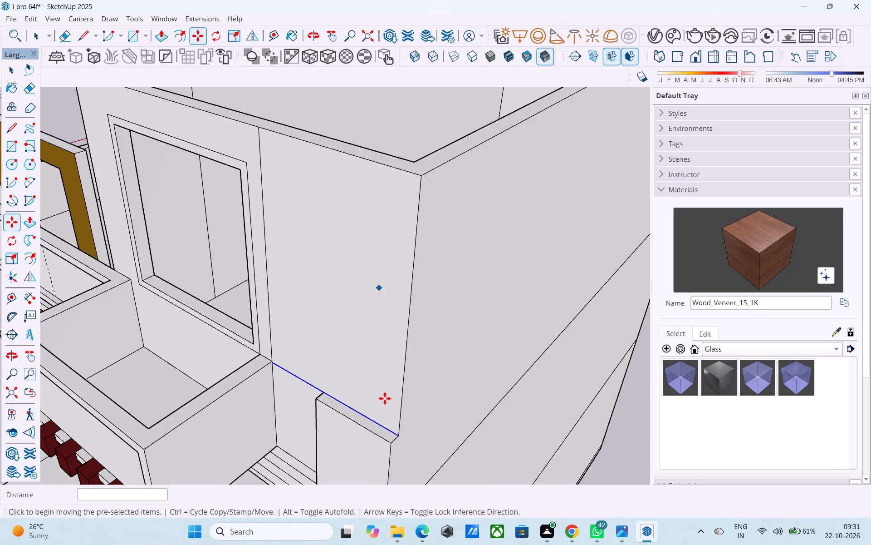
{"action": "key", "text": "slash"}
{"action": "type", "text": "16"}
{"action": "key", "text": "Return"}
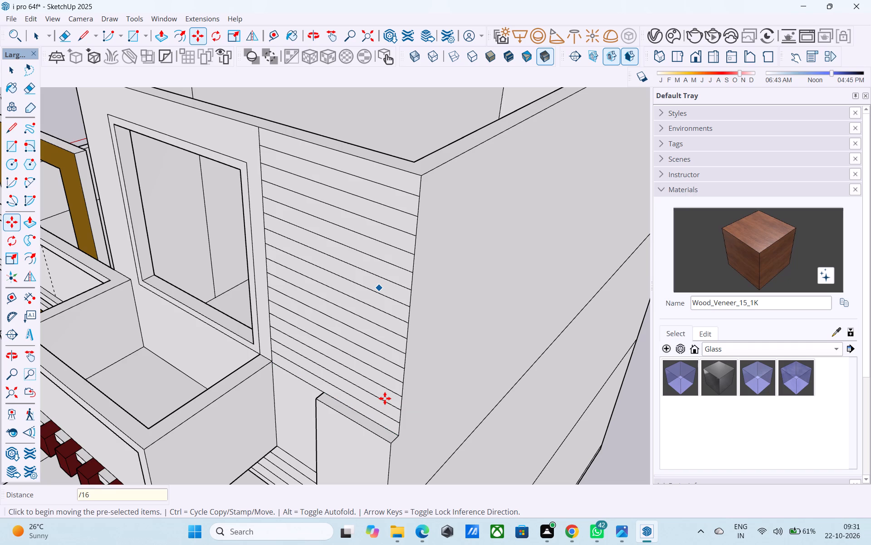
Copy the topmost groove line between balcony and pier about 3' 5 1/2" up to the pier's top level, divided into 8 equal spaces.
{"action": "middle_click_drag", "start_coordinate": [385, 398], "coordinate": [436, 280]}
{"action": "scroll", "coordinate": [441, 283], "scroll_direction": "down", "scroll_amount": 5}
{"action": "middle_click_drag", "start_coordinate": [401, 307], "coordinate": [402, 288]}
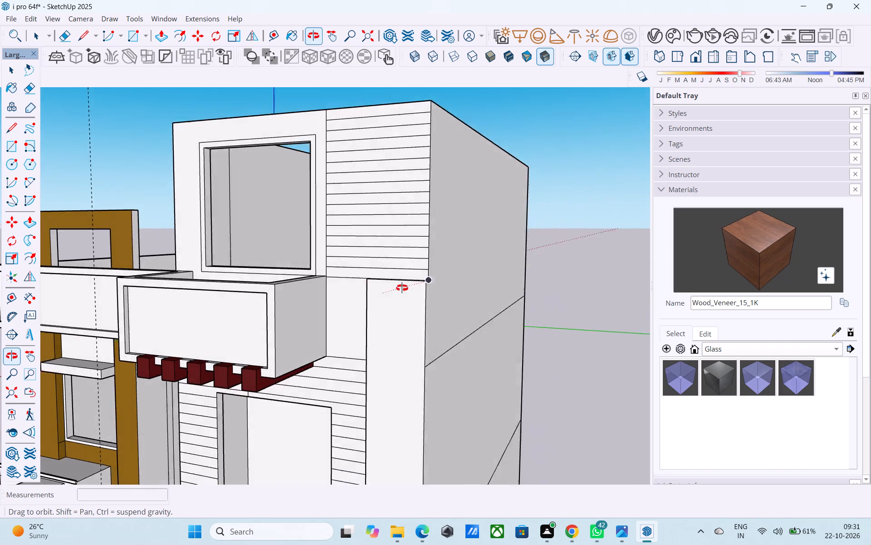
{"action": "middle_click_drag", "start_coordinate": [402, 288], "coordinate": [520, 315]}
{"action": "scroll", "coordinate": [483, 299], "scroll_direction": "down", "scroll_amount": 1}
{"action": "scroll", "coordinate": [428, 362], "scroll_direction": "up", "scroll_amount": 7}
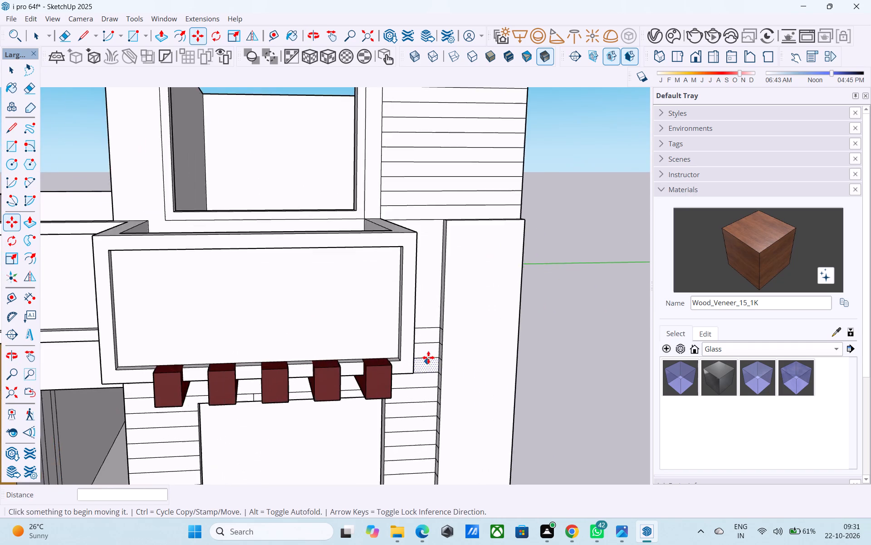
{"action": "scroll", "coordinate": [428, 357], "scroll_direction": "up", "scroll_amount": 2}
{"action": "key", "text": "space"}
{"action": "left_click", "coordinate": [427, 320]}
{"action": "key", "text": "m"}
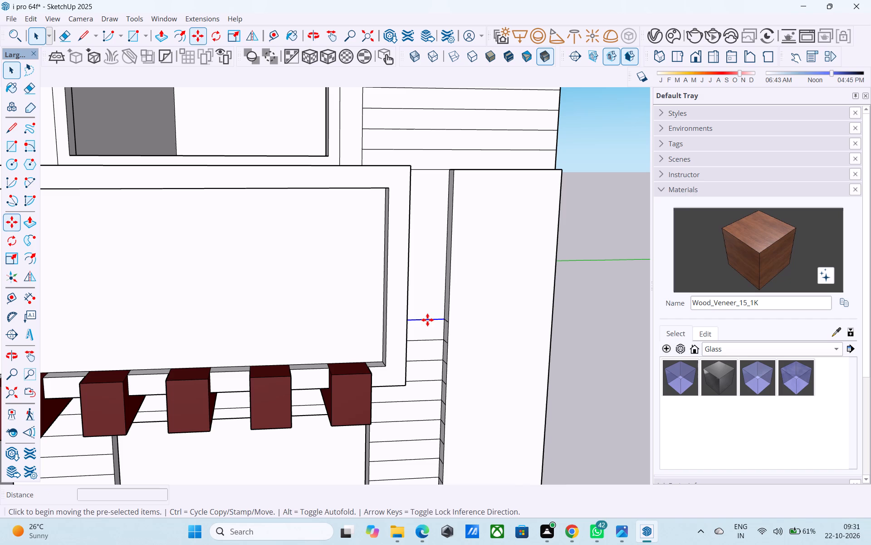
{"action": "scroll", "coordinate": [428, 320], "scroll_direction": "up", "scroll_amount": 3}
{"action": "left_click", "coordinate": [450, 322]}
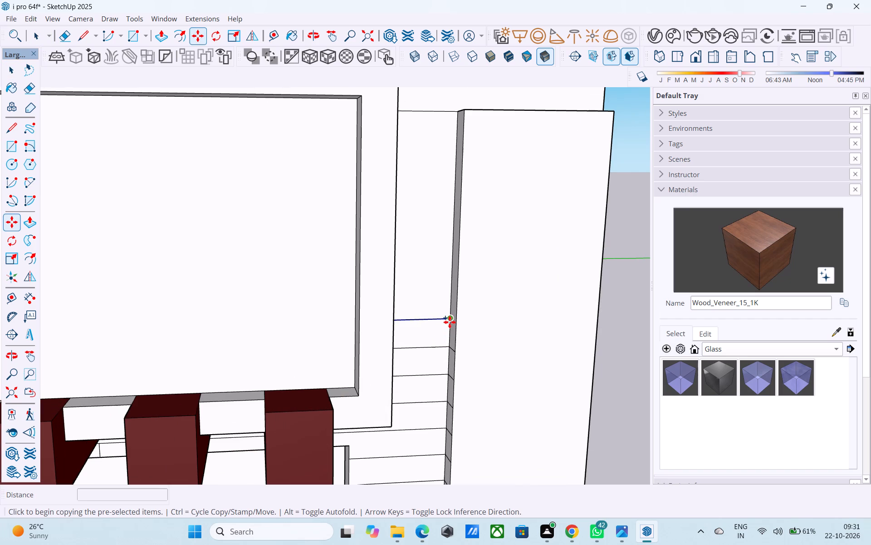
{"action": "scroll", "coordinate": [458, 287], "scroll_direction": "down", "scroll_amount": 3}
{"action": "middle_click_drag", "start_coordinate": [458, 287], "coordinate": [423, 410], "text": "shift"}
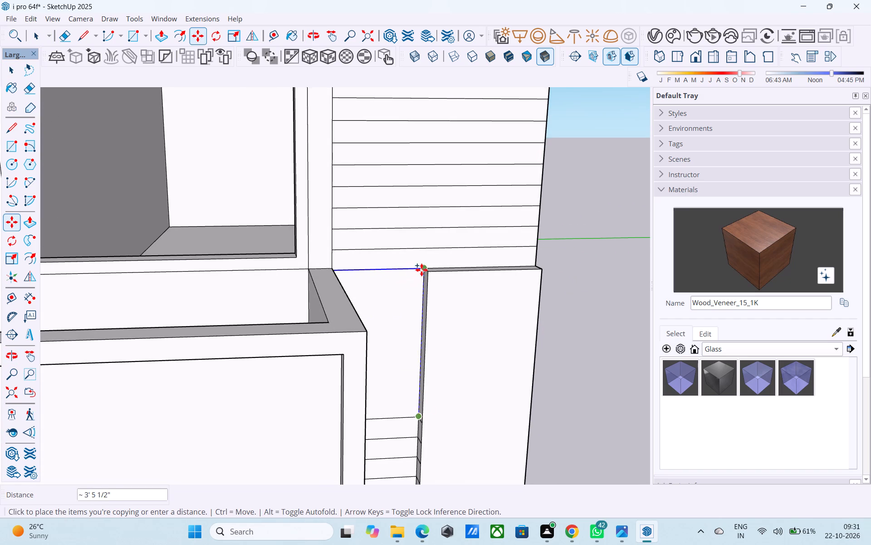
{"action": "scroll", "coordinate": [421, 269], "scroll_direction": "up", "scroll_amount": 3}
{"action": "left_click", "coordinate": [421, 268]}
{"action": "type", "text": "/8"}
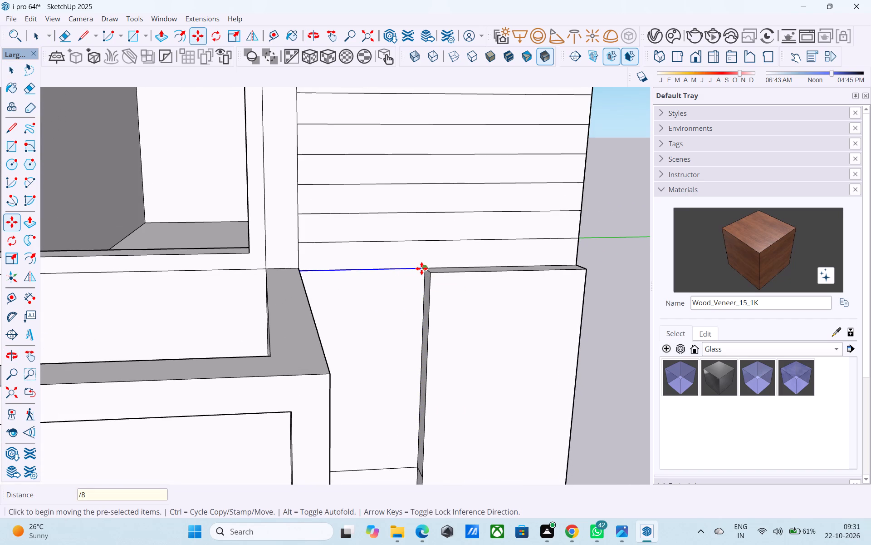
{"action": "key", "text": "Return"}
Save the model with the completed groove lines.
{"action": "scroll", "coordinate": [431, 311], "scroll_direction": "down", "scroll_amount": 1}
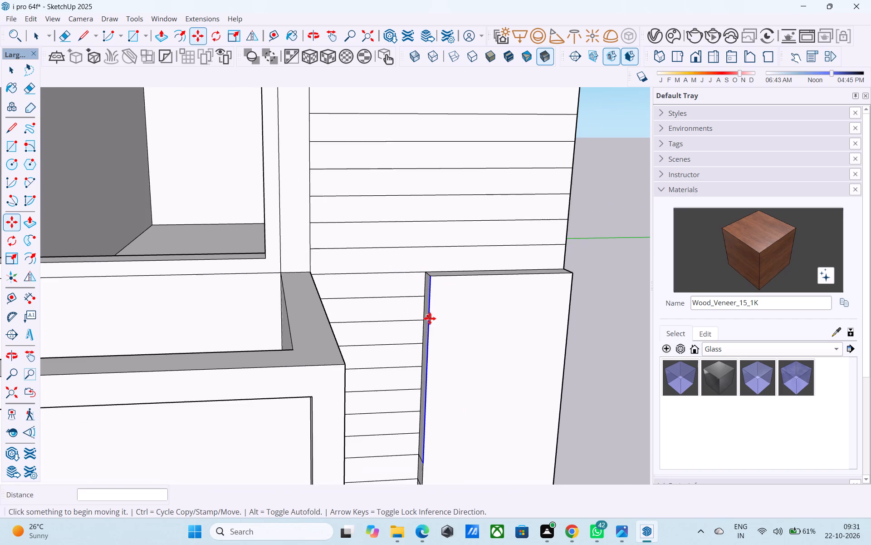
{"action": "scroll", "coordinate": [430, 319], "scroll_direction": "down", "scroll_amount": 1}
{"action": "middle_click_drag", "start_coordinate": [427, 320], "coordinate": [386, 322]}
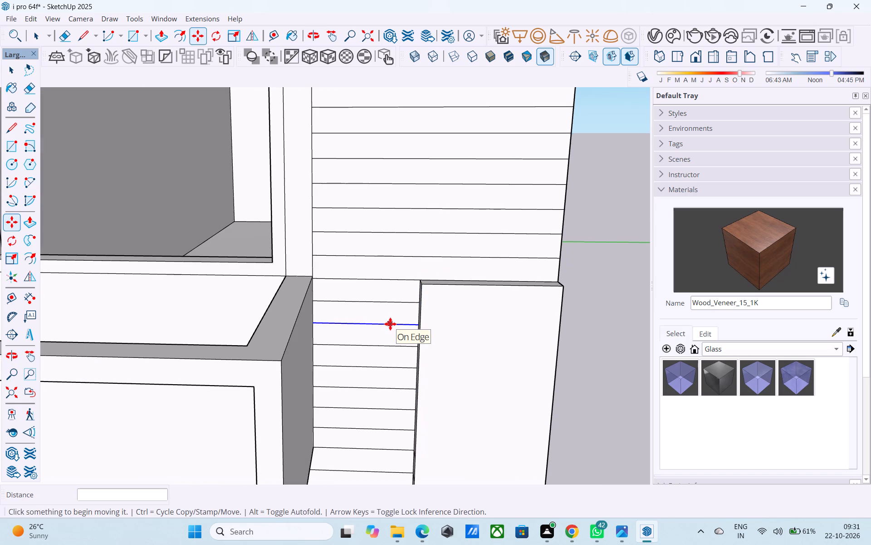
{"action": "middle_click_drag", "start_coordinate": [390, 324], "coordinate": [386, 326]}
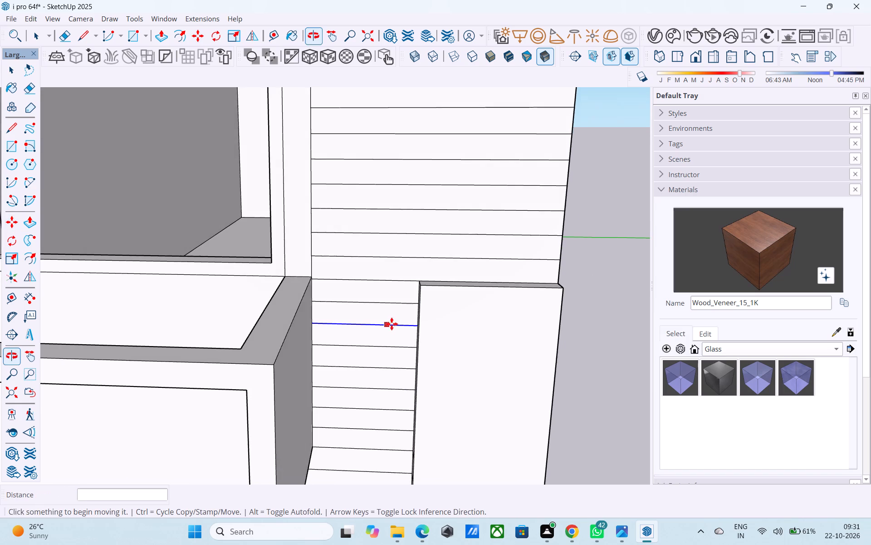
{"action": "scroll", "coordinate": [393, 319], "scroll_direction": "down", "scroll_amount": 4}
{"action": "key", "text": "ctrl+s"}
Draw a 1' vertical line from the upper corner of the window frame, on the ungrooved side, to the wall's top edge.
{"action": "scroll", "coordinate": [395, 322], "scroll_direction": "down", "scroll_amount": 5}
{"action": "key", "text": "space"}
{"action": "middle_click_drag", "start_coordinate": [393, 342], "coordinate": [395, 297]}
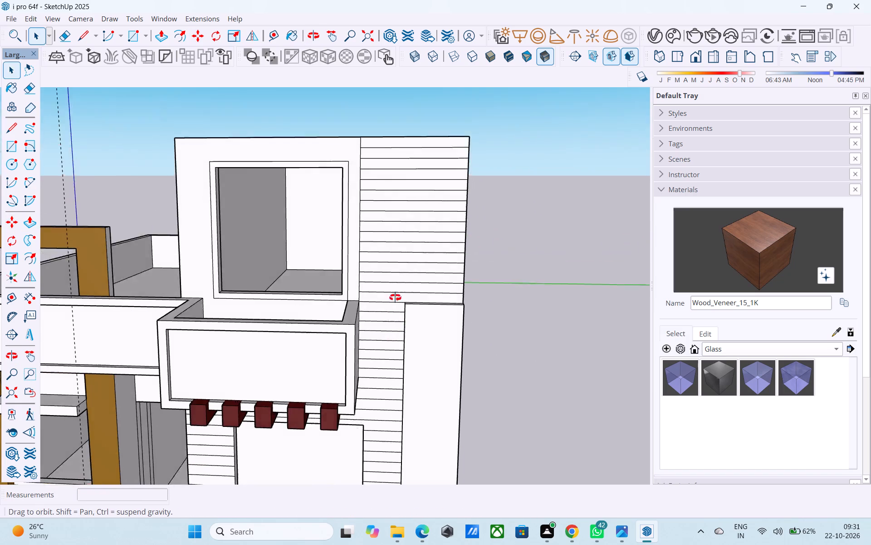
{"action": "middle_click_drag", "start_coordinate": [395, 297], "coordinate": [460, 293]}
{"action": "middle_click_drag", "start_coordinate": [385, 329], "coordinate": [484, 317], "text": "shift"}
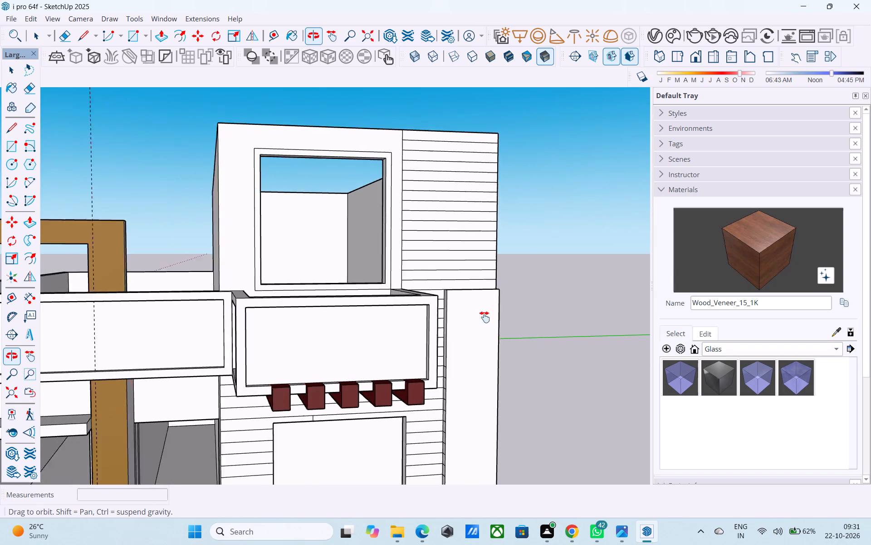
{"action": "middle_click_drag", "start_coordinate": [484, 317], "coordinate": [475, 410], "text": "shift"}
{"action": "middle_click_drag", "start_coordinate": [382, 304], "coordinate": [428, 401], "text": "shift"}
{"action": "scroll", "coordinate": [316, 271], "scroll_direction": "up", "scroll_amount": 2}
{"action": "key", "text": "l"}
{"action": "scroll", "coordinate": [330, 263], "scroll_direction": "up", "scroll_amount": 2}
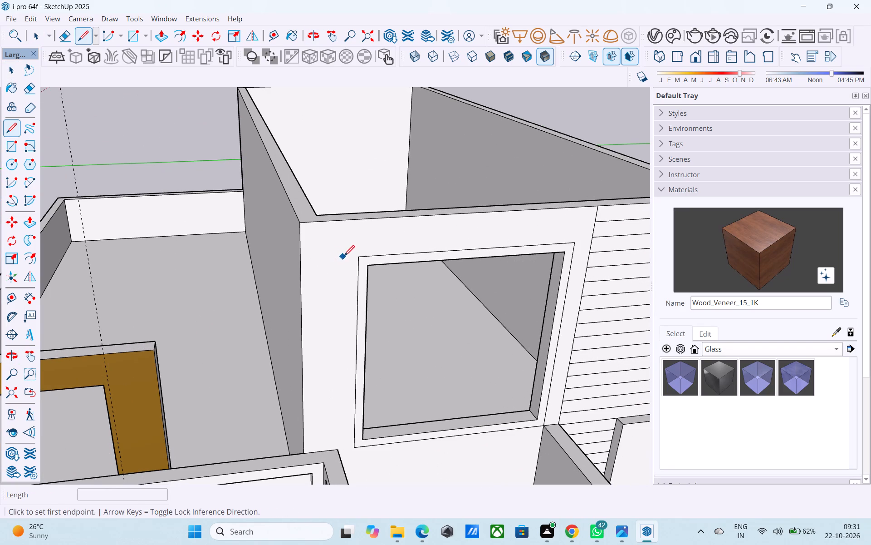
{"action": "left_click", "coordinate": [356, 258]}
{"action": "left_click", "coordinate": [356, 220]}
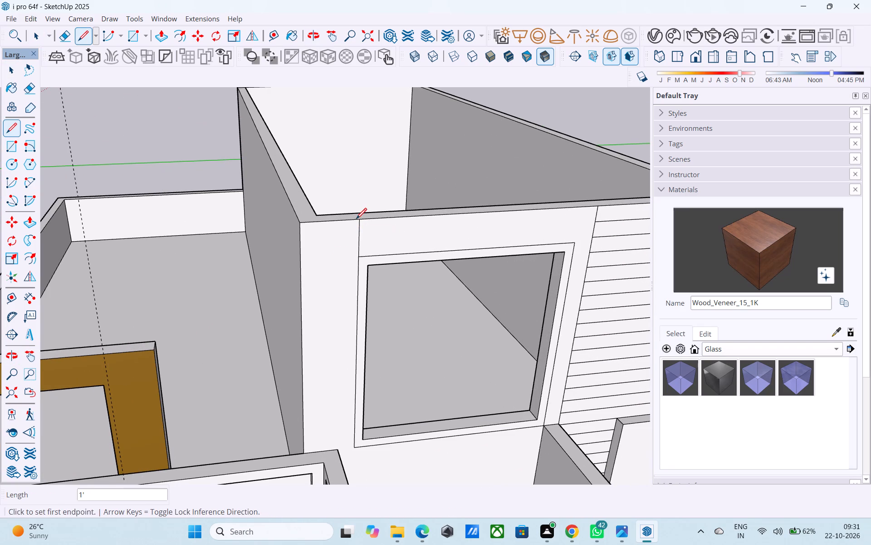
Copy the short top edge of the narrow wall strip beside the window down to the frame's lower corner, dividing the distance into 16 equal spaces.
{"action": "key", "text": "space"}
{"action": "left_click", "coordinate": [353, 222]}
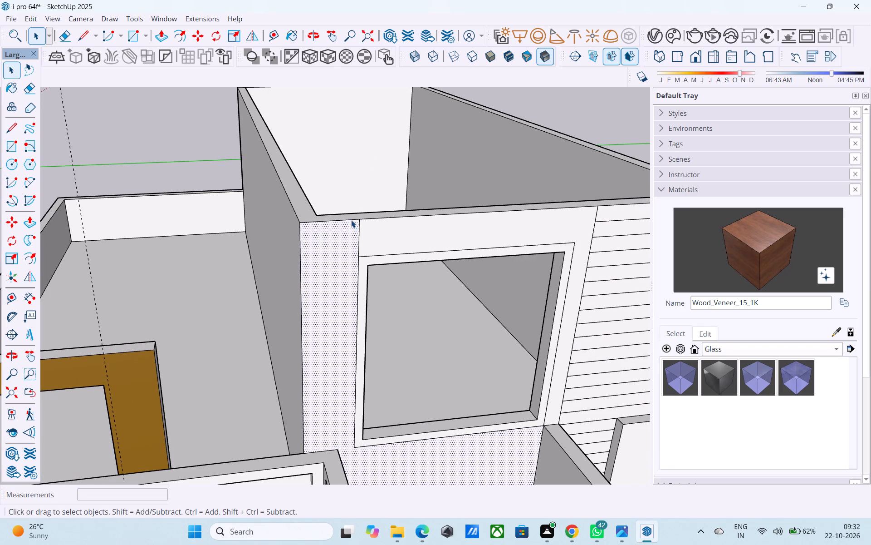
{"action": "left_click", "coordinate": [351, 220]}
{"action": "key", "text": "m"}
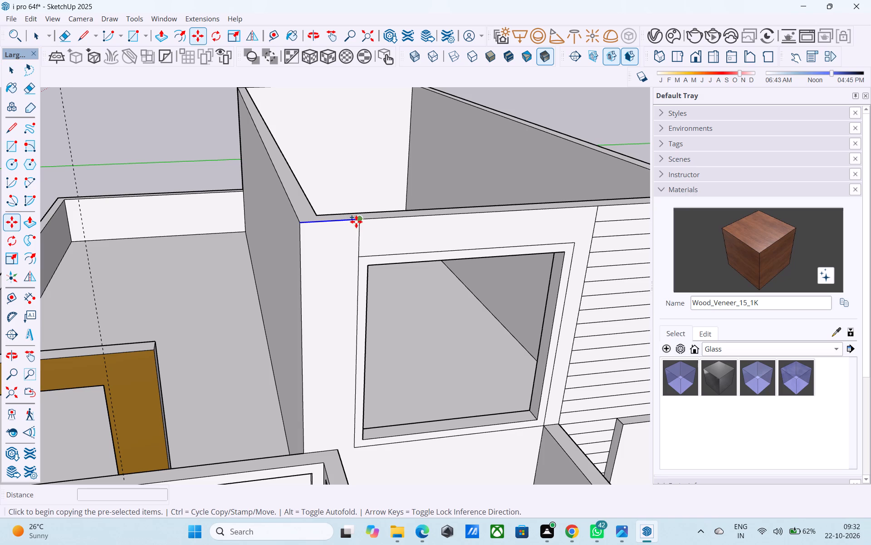
{"action": "left_click", "coordinate": [357, 221]}
{"action": "middle_click_drag", "start_coordinate": [385, 432], "coordinate": [352, 316], "text": "shift"}
{"action": "scroll", "coordinate": [325, 332], "scroll_direction": "up", "scroll_amount": 6}
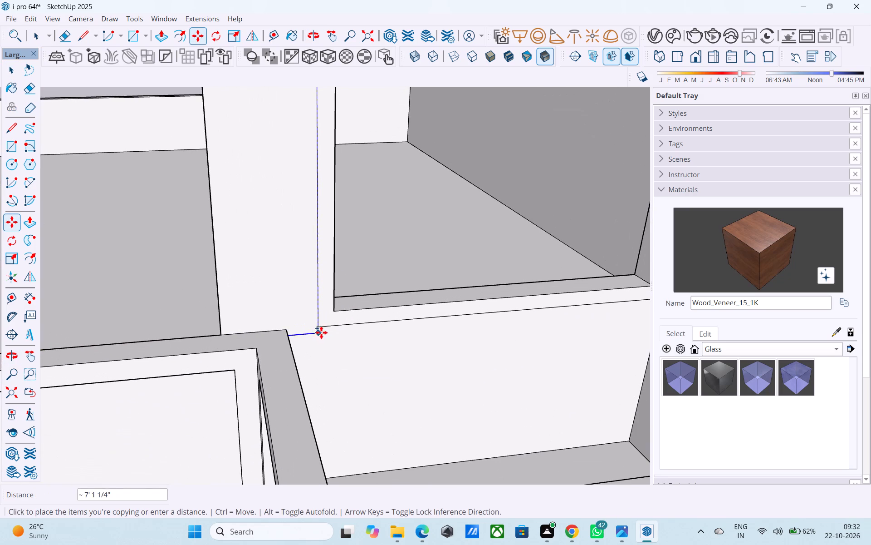
{"action": "left_click", "coordinate": [321, 328]}
{"action": "type", "text": "/16"}
{"action": "key", "text": "Return"}
Draw a 6' 6" line above the window joining the topmost groove lines of the two grooved wall sections.
{"action": "scroll", "coordinate": [324, 334], "scroll_direction": "down", "scroll_amount": 5}
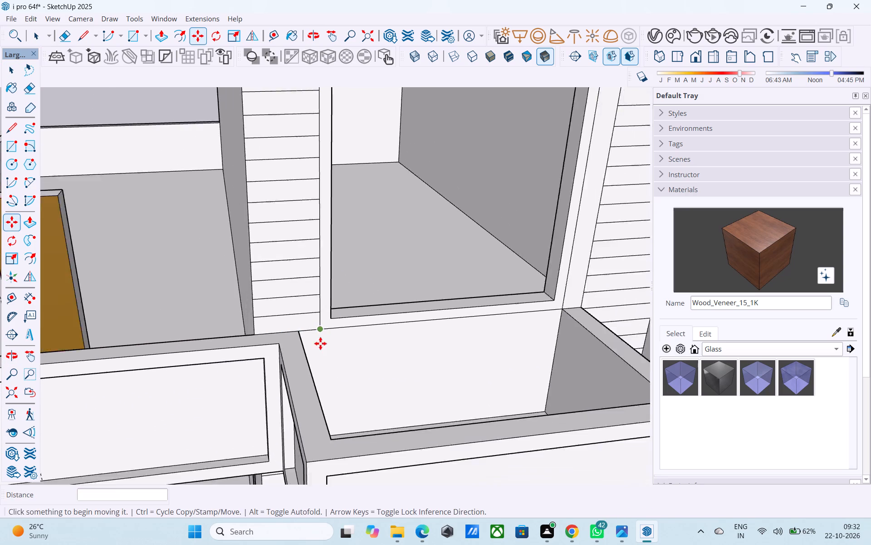
{"action": "scroll", "coordinate": [320, 343], "scroll_direction": "down", "scroll_amount": 5}
{"action": "middle_click_drag", "start_coordinate": [315, 352], "coordinate": [227, 297]}
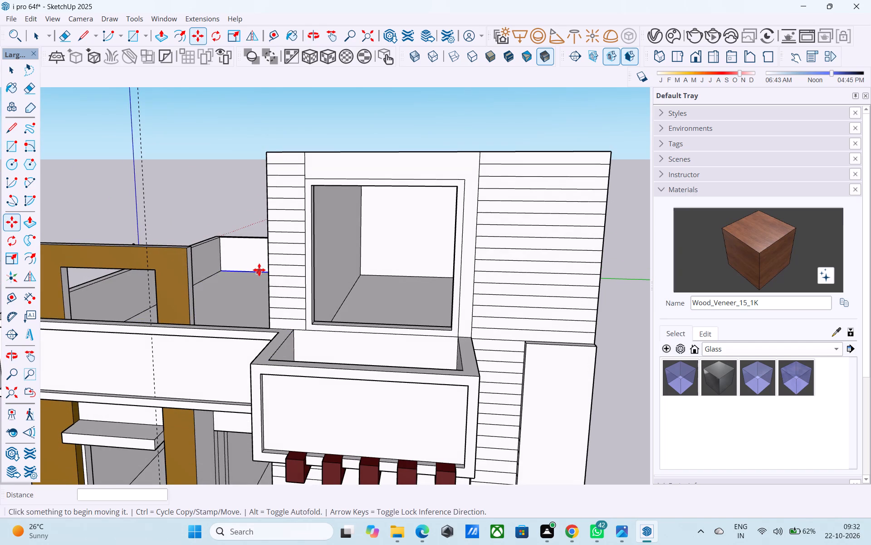
{"action": "middle_click_drag", "start_coordinate": [266, 257], "coordinate": [269, 307], "text": "shift"}
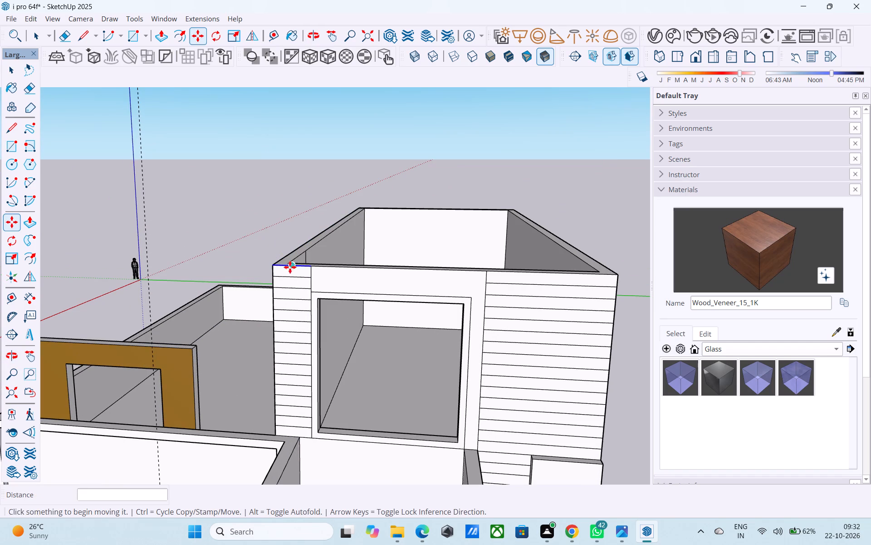
{"action": "key", "text": "l"}
{"action": "scroll", "coordinate": [312, 288], "scroll_direction": "up", "scroll_amount": 3}
{"action": "left_click", "coordinate": [310, 276]}
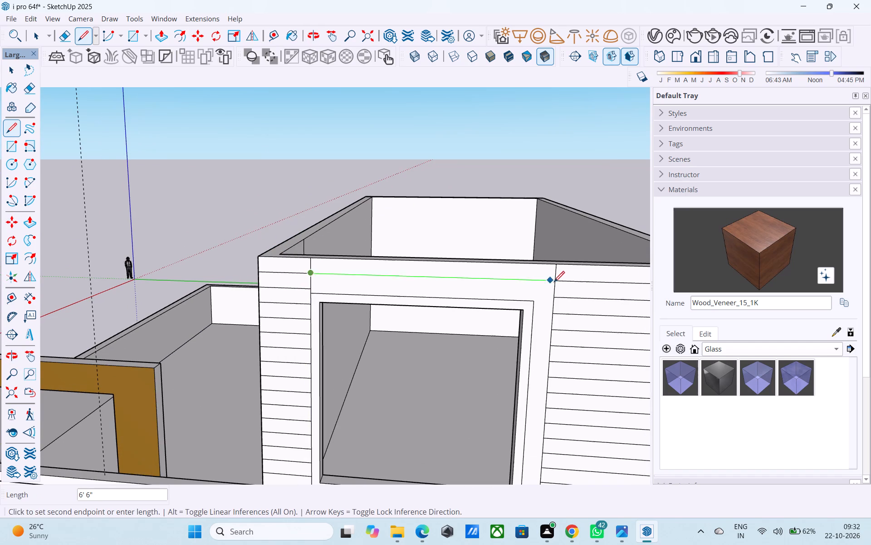
{"action": "scroll", "coordinate": [558, 282], "scroll_direction": "up", "scroll_amount": 4}
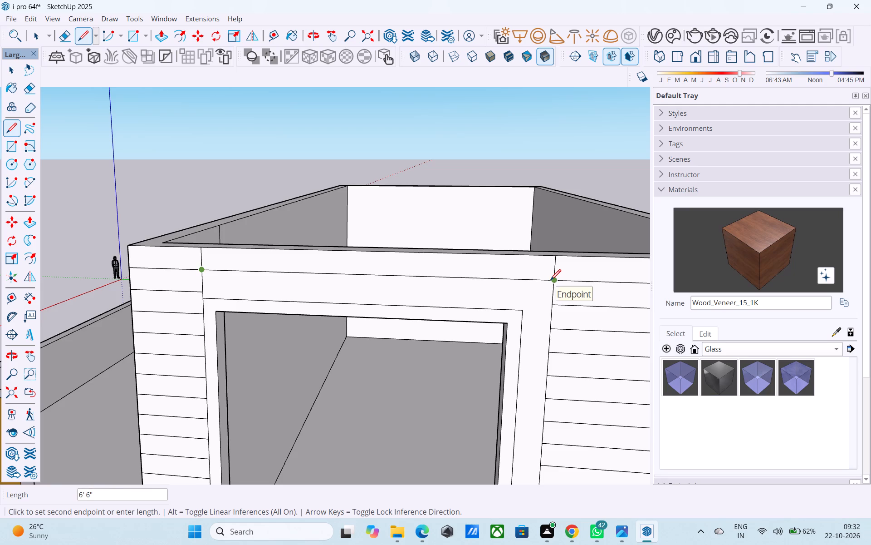
{"action": "scroll", "coordinate": [550, 281], "scroll_direction": "up", "scroll_amount": 12}
{"action": "left_click", "coordinate": [558, 280]}
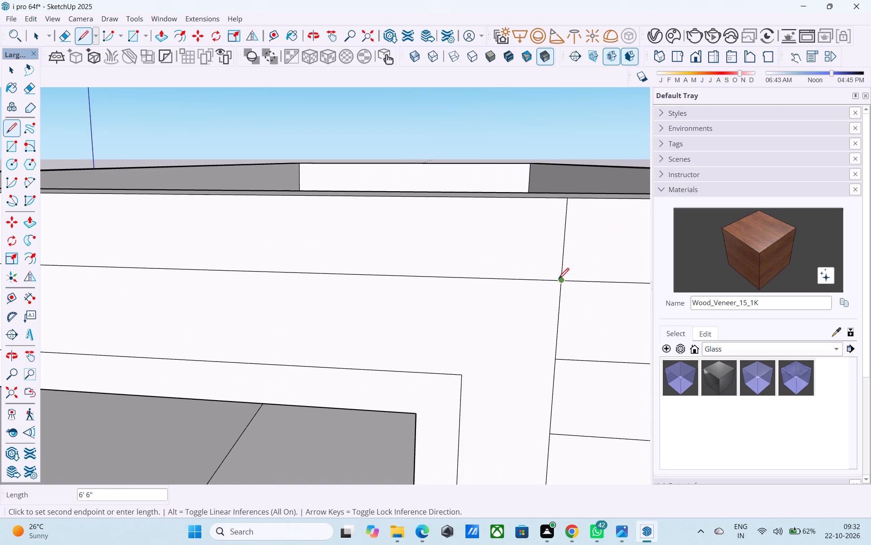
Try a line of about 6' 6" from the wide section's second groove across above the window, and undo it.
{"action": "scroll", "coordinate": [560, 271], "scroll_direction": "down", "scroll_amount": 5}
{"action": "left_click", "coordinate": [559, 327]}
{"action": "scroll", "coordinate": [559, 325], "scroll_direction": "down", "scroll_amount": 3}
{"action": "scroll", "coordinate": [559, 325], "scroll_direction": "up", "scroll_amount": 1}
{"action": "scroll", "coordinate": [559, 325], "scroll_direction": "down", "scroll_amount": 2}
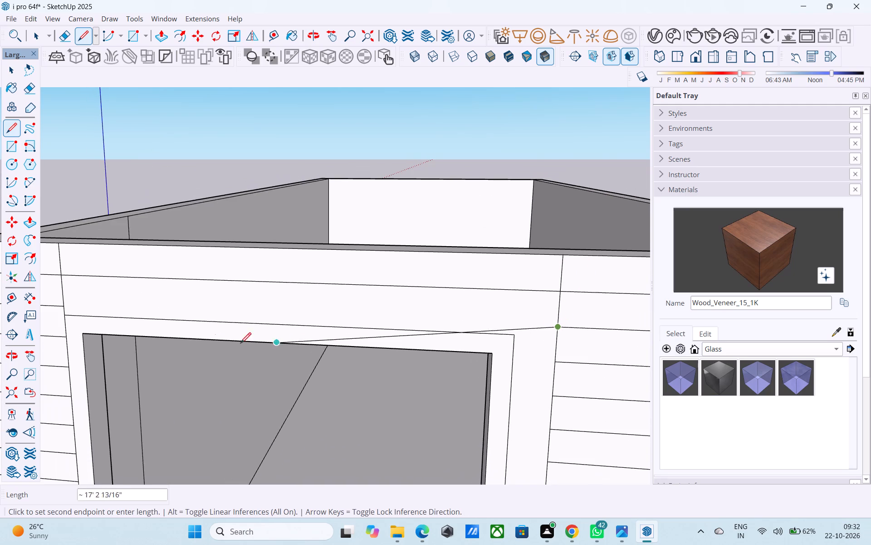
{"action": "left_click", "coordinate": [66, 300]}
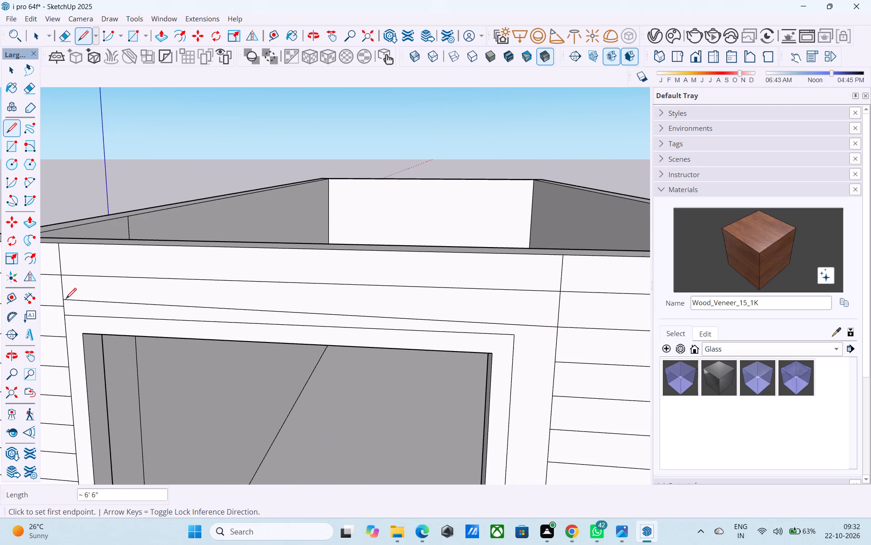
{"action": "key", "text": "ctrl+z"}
Draw a 6' 6" line just above the window frame joining the second groove lines of the two wall sections.
{"action": "left_click", "coordinate": [557, 330]}
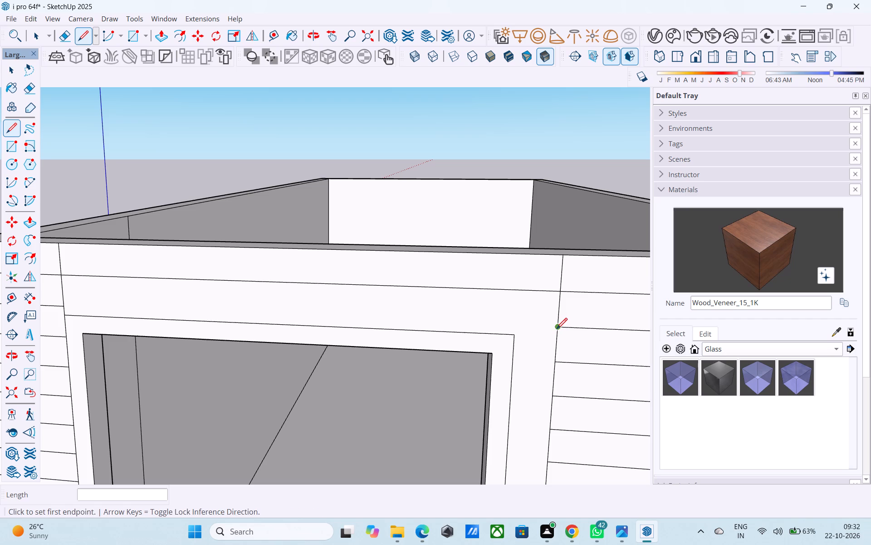
{"action": "left_click", "coordinate": [69, 307]}
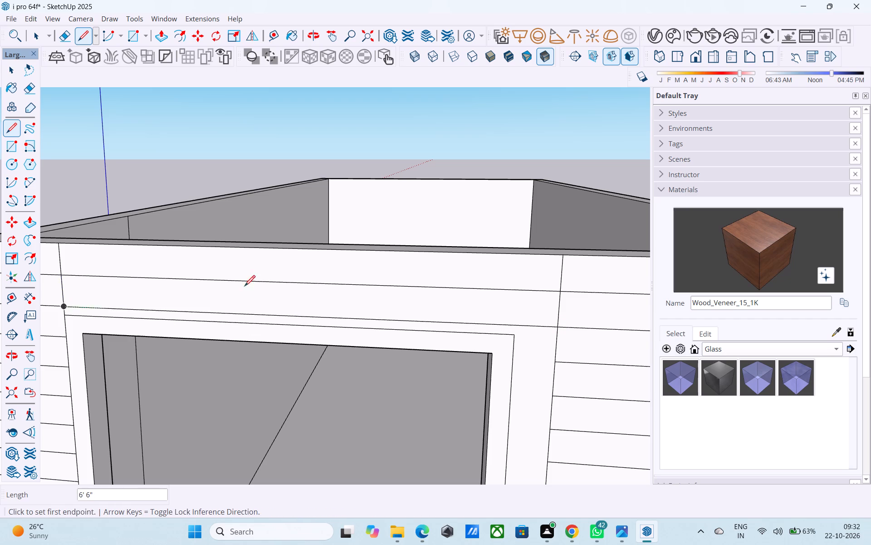
Erase the vertical line segments between the narrow grooved strip and the area above the window, from the wall's top to the frame corner.
{"action": "scroll", "coordinate": [325, 274], "scroll_direction": "down", "scroll_amount": 16}
{"action": "scroll", "coordinate": [342, 313], "scroll_direction": "down", "scroll_amount": 1}
{"action": "middle_click_drag", "start_coordinate": [341, 312], "coordinate": [334, 290]}
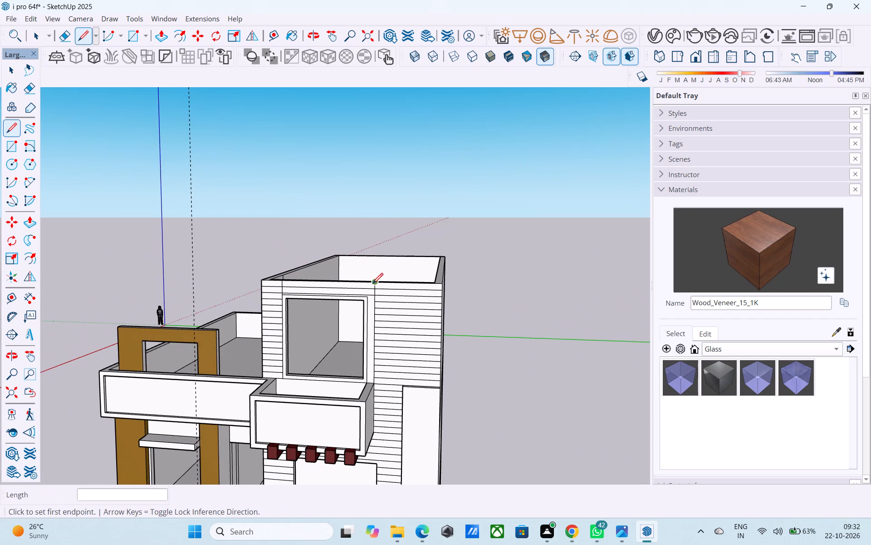
{"action": "scroll", "coordinate": [372, 287], "scroll_direction": "up", "scroll_amount": 2}
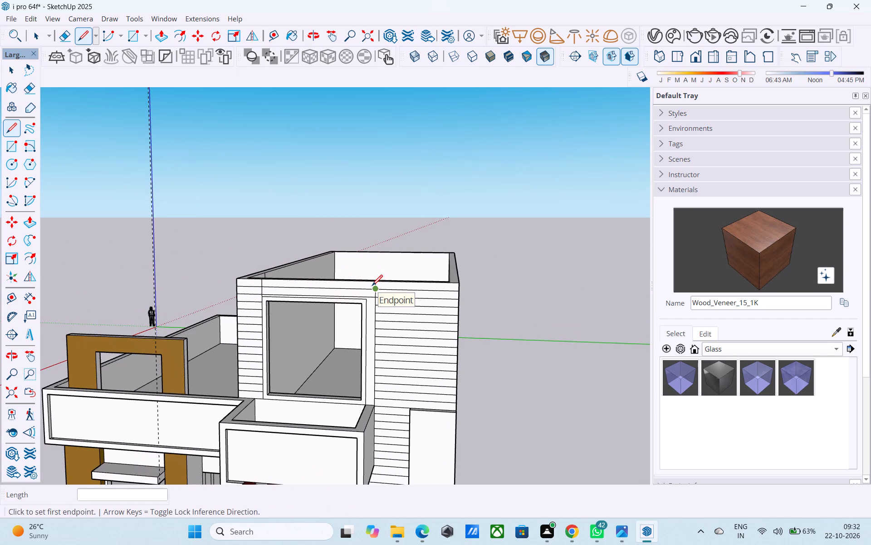
{"action": "scroll", "coordinate": [464, 312], "scroll_direction": "down", "scroll_amount": 1}
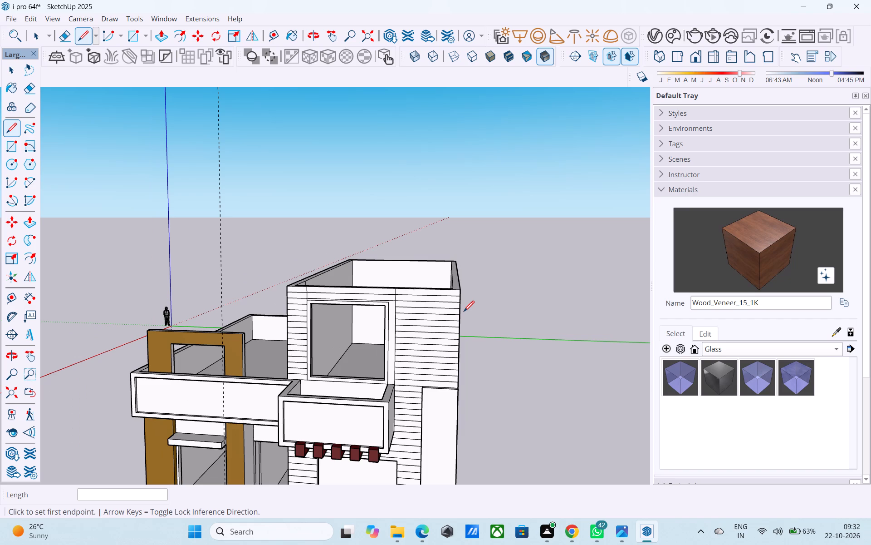
{"action": "key", "text": "e"}
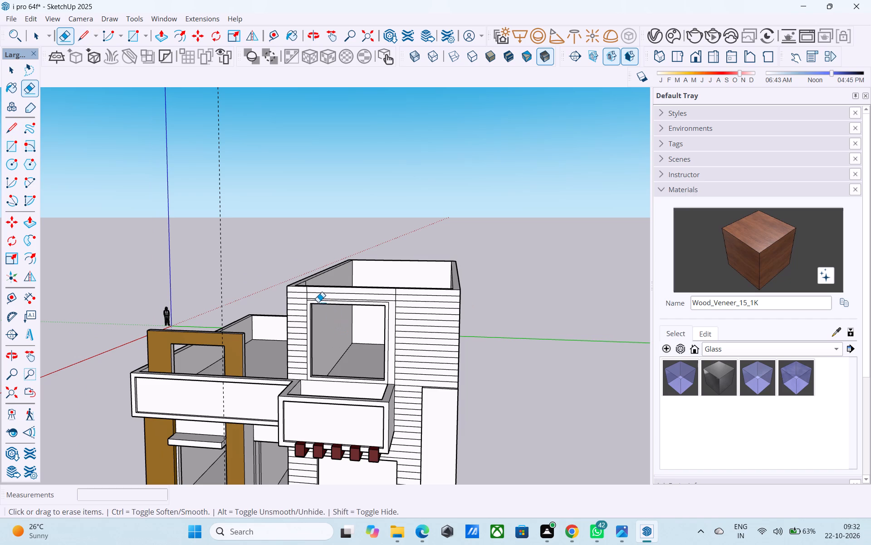
{"action": "scroll", "coordinate": [306, 291], "scroll_direction": "up", "scroll_amount": 13}
{"action": "left_click_drag", "start_coordinate": [312, 291], "coordinate": [308, 289]}
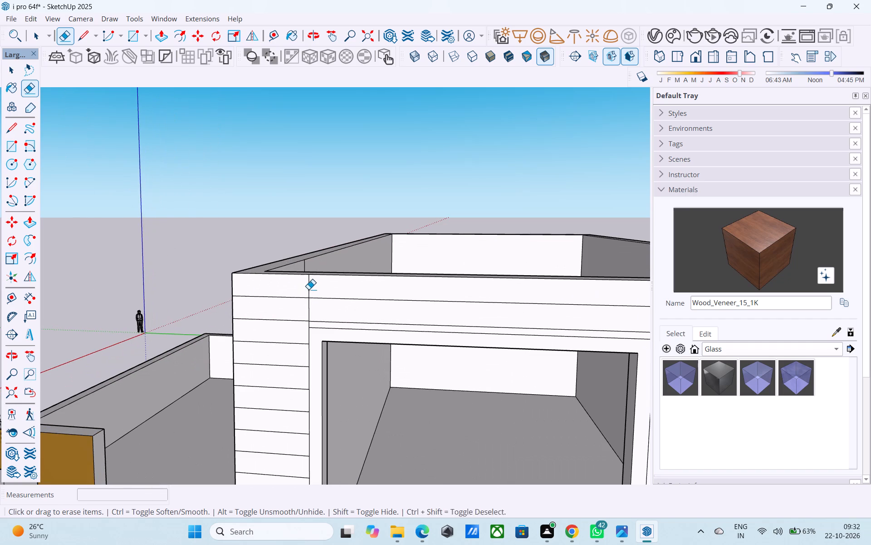
{"action": "left_click_drag", "start_coordinate": [308, 289], "coordinate": [302, 285]}
{"action": "scroll", "coordinate": [313, 311], "scroll_direction": "down", "scroll_amount": 11}
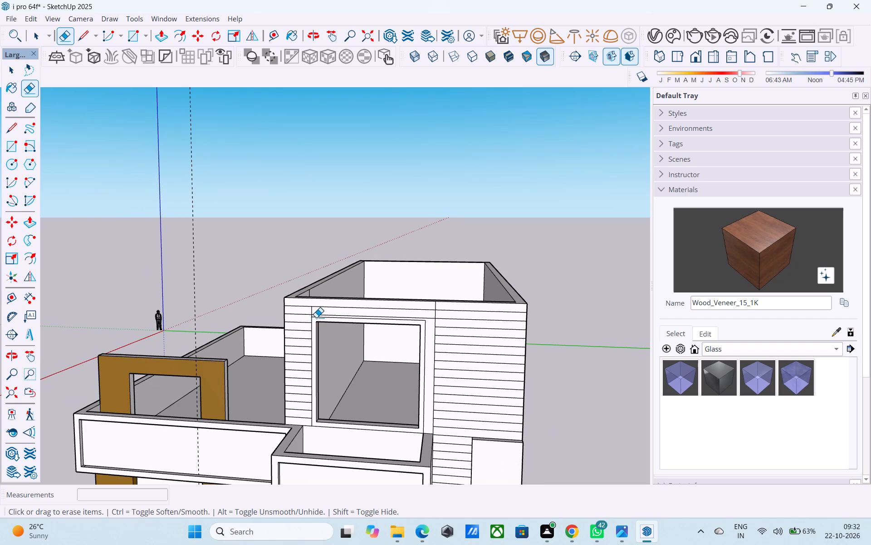
{"action": "scroll", "coordinate": [316, 315], "scroll_direction": "up", "scroll_amount": 8}
{"action": "left_click", "coordinate": [307, 307]}
{"action": "scroll", "coordinate": [311, 315], "scroll_direction": "up", "scroll_amount": 12}
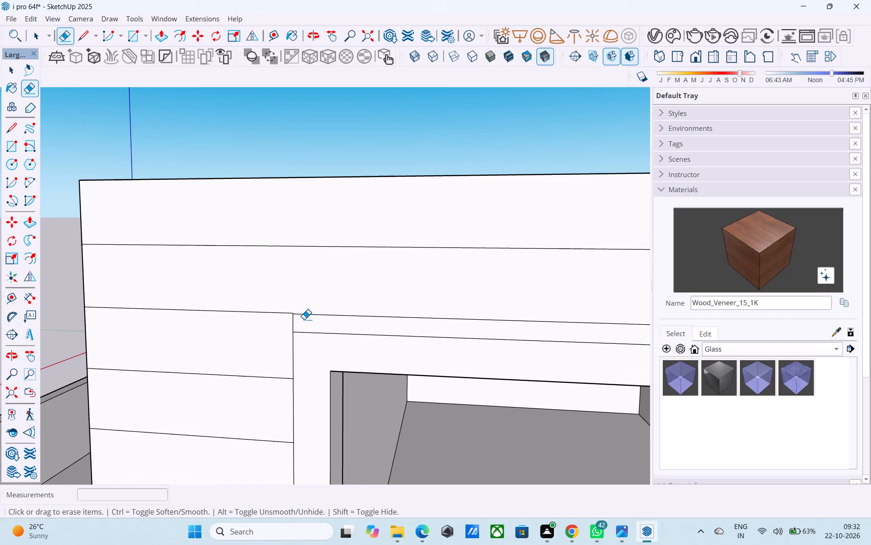
{"action": "left_click", "coordinate": [295, 322]}
Erase the two vertical segments dividing the top two grooves above the window from the wide grooved wall section.
{"action": "scroll", "coordinate": [279, 326], "scroll_direction": "down", "scroll_amount": 10}
{"action": "scroll", "coordinate": [279, 339], "scroll_direction": "up", "scroll_amount": 3}
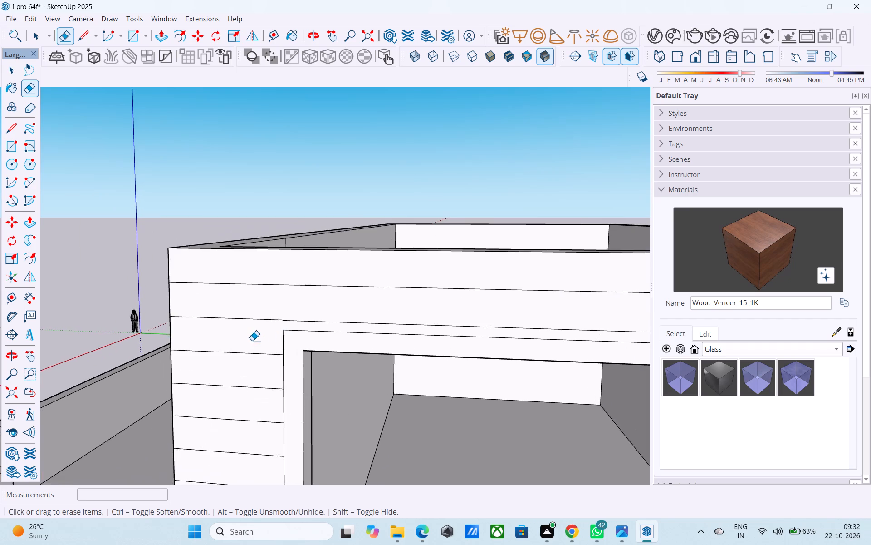
{"action": "scroll", "coordinate": [242, 342], "scroll_direction": "down", "scroll_amount": 10}
{"action": "scroll", "coordinate": [465, 346], "scroll_direction": "up", "scroll_amount": 9}
{"action": "left_click_drag", "start_coordinate": [460, 296], "coordinate": [454, 294]}
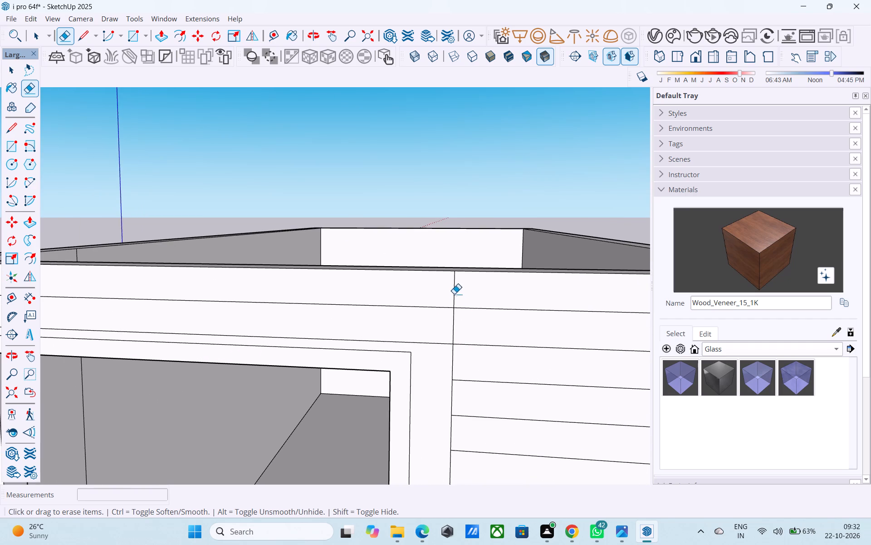
{"action": "left_click_drag", "start_coordinate": [454, 294], "coordinate": [451, 294]}
{"action": "left_click_drag", "start_coordinate": [460, 328], "coordinate": [445, 325]}
Erase the lower segments of the vertical line bounding the wide grooved section beside the window, starting just above the balcony.
{"action": "scroll", "coordinate": [448, 328], "scroll_direction": "down", "scroll_amount": 11}
{"action": "scroll", "coordinate": [494, 348], "scroll_direction": "down", "scroll_amount": 5}
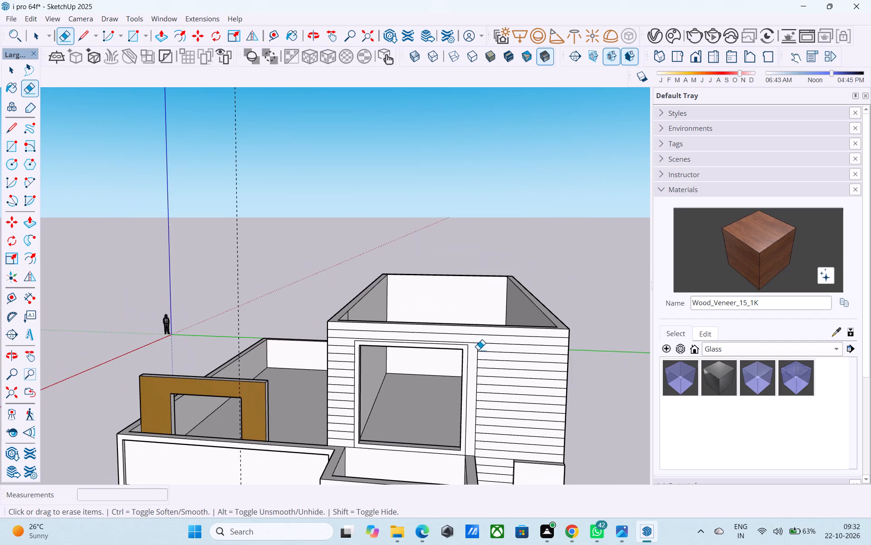
{"action": "middle_click_drag", "start_coordinate": [445, 354], "coordinate": [444, 308]}
{"action": "scroll", "coordinate": [484, 327], "scroll_direction": "up", "scroll_amount": 6}
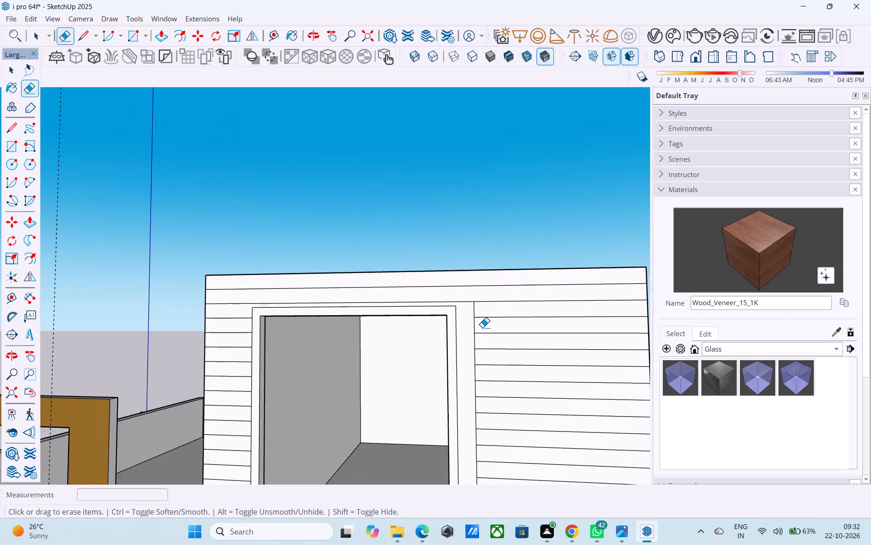
{"action": "scroll", "coordinate": [482, 327], "scroll_direction": "up", "scroll_amount": 3}
{"action": "scroll", "coordinate": [482, 327], "scroll_direction": "down", "scroll_amount": 11}
{"action": "scroll", "coordinate": [478, 384], "scroll_direction": "down", "scroll_amount": 1}
{"action": "scroll", "coordinate": [482, 399], "scroll_direction": "up", "scroll_amount": 11}
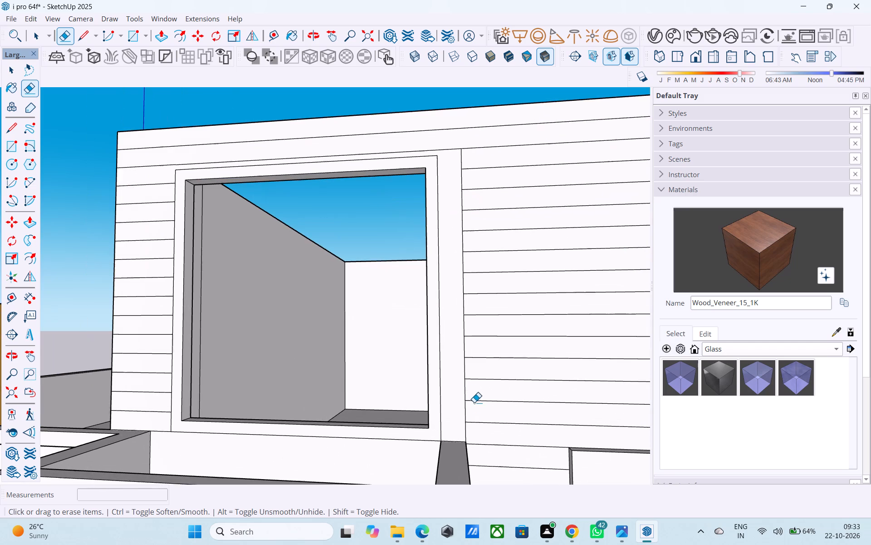
{"action": "left_click", "coordinate": [466, 393]}
{"action": "left_click_drag", "start_coordinate": [470, 411], "coordinate": [455, 403]}
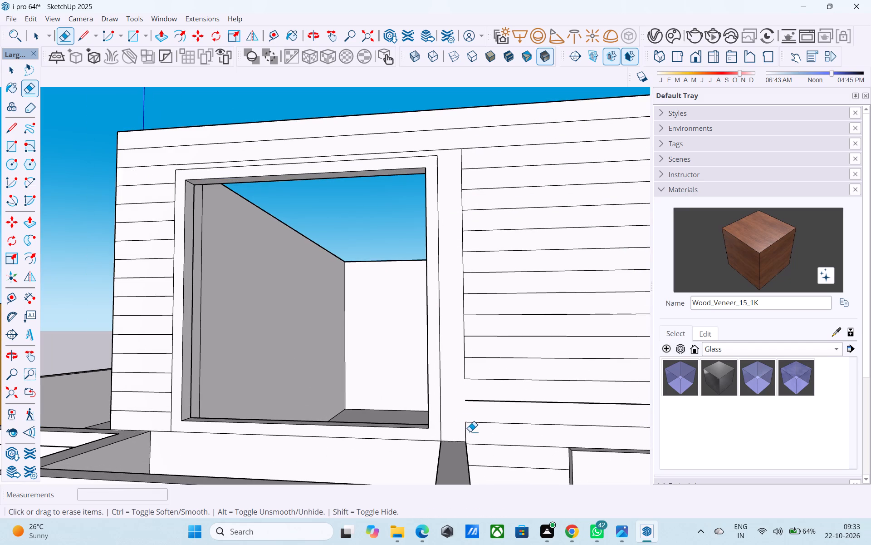
{"action": "left_click_drag", "start_coordinate": [470, 431], "coordinate": [453, 427]}
{"action": "left_click_drag", "start_coordinate": [475, 367], "coordinate": [445, 366]}
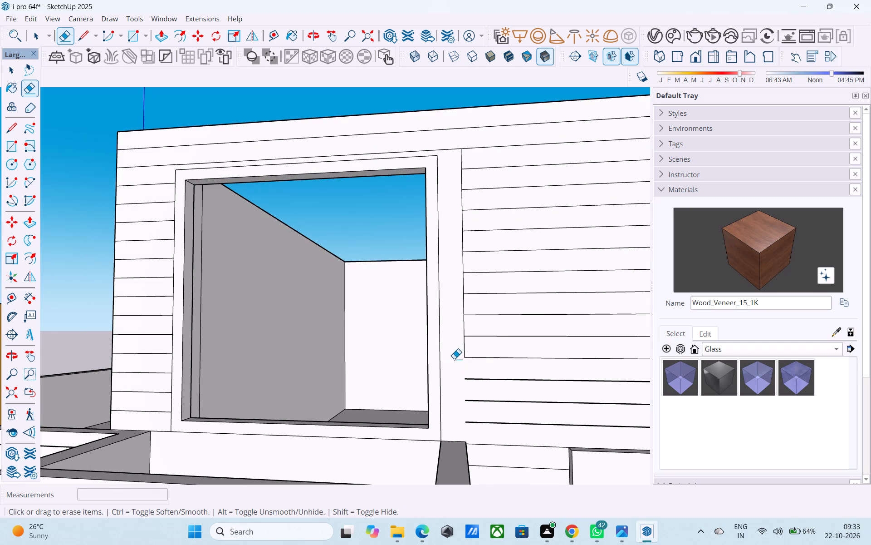
{"action": "middle_click_drag", "start_coordinate": [460, 354], "coordinate": [464, 366]}
{"action": "scroll", "coordinate": [475, 362], "scroll_direction": "up", "scroll_amount": 4}
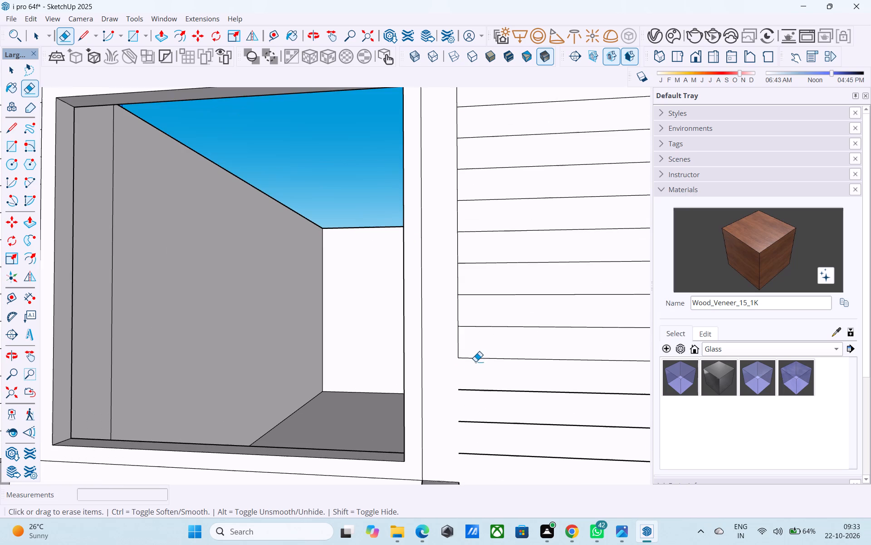
{"action": "left_click", "coordinate": [458, 346]}
{"action": "left_click", "coordinate": [457, 316]}
Erase the remaining segments of the vertical line beside the window, up to the second groove line from the wall's top.
{"action": "middle_click_drag", "start_coordinate": [455, 311], "coordinate": [465, 393], "text": "shift"}
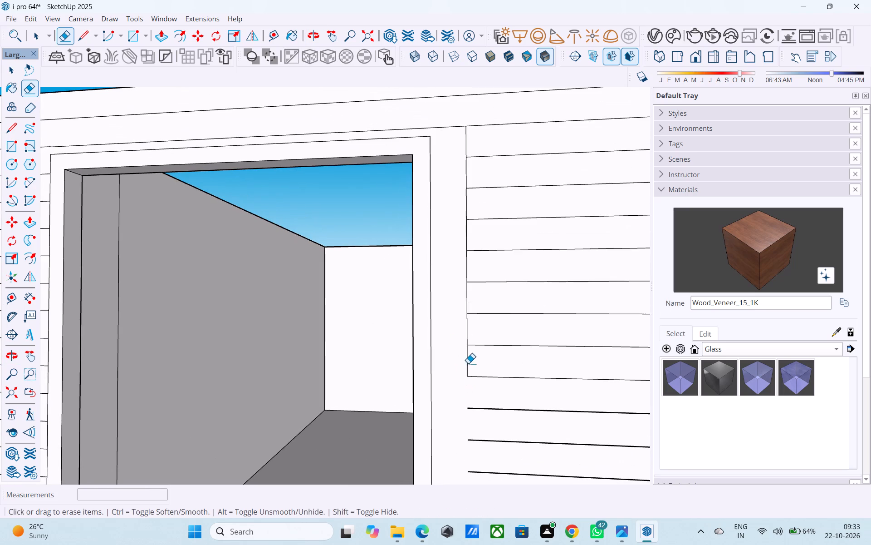
{"action": "left_click_drag", "start_coordinate": [469, 358], "coordinate": [464, 357]}
{"action": "left_click", "coordinate": [473, 333]}
{"action": "left_click_drag", "start_coordinate": [468, 306], "coordinate": [463, 306]}
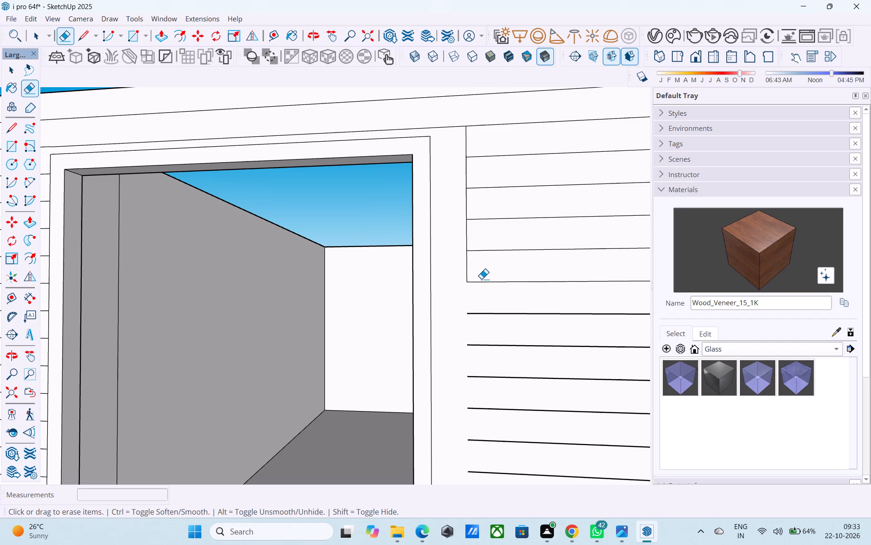
{"action": "middle_click_drag", "start_coordinate": [491, 284], "coordinate": [494, 342]}
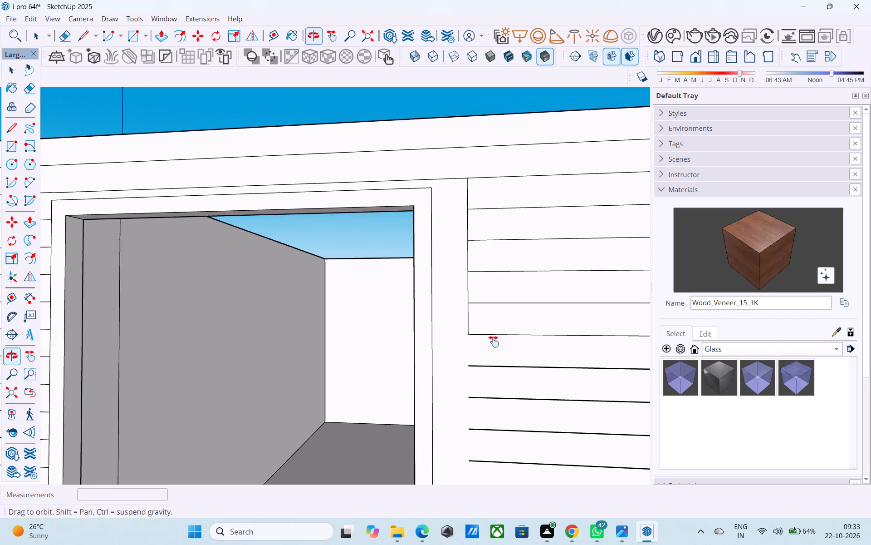
{"action": "middle_click_drag", "start_coordinate": [494, 342], "coordinate": [495, 346]}
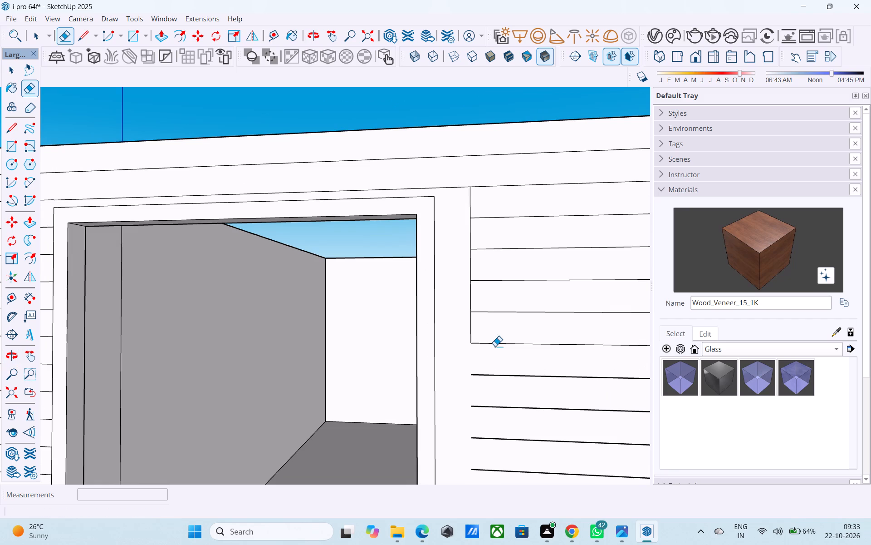
{"action": "left_click_drag", "start_coordinate": [478, 332], "coordinate": [469, 331]}
{"action": "left_click_drag", "start_coordinate": [480, 295], "coordinate": [465, 295]}
{"action": "left_click_drag", "start_coordinate": [470, 272], "coordinate": [465, 271]}
{"action": "left_click_drag", "start_coordinate": [465, 231], "coordinate": [471, 235]}
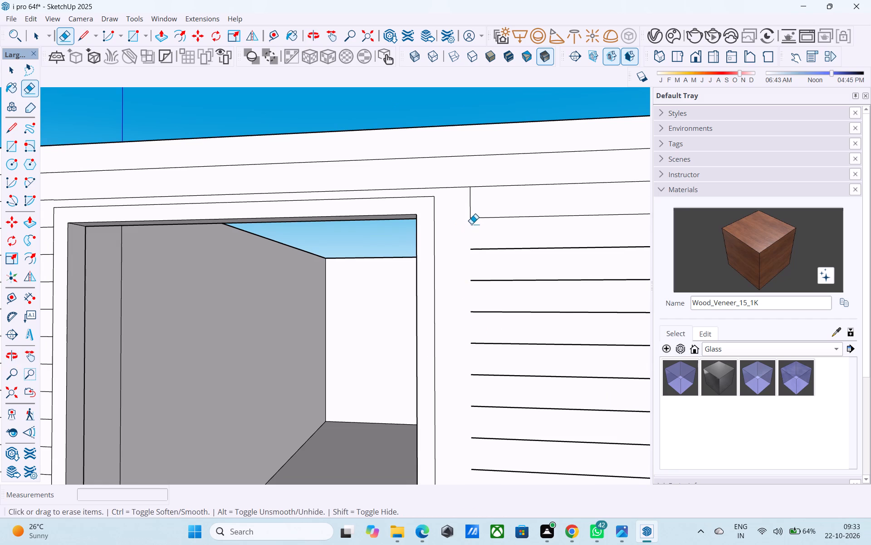
{"action": "left_click_drag", "start_coordinate": [471, 212], "coordinate": [462, 209]}
{"action": "scroll", "coordinate": [474, 218], "scroll_direction": "down", "scroll_amount": 6}
{"action": "middle_click_drag", "start_coordinate": [490, 279], "coordinate": [467, 264]}
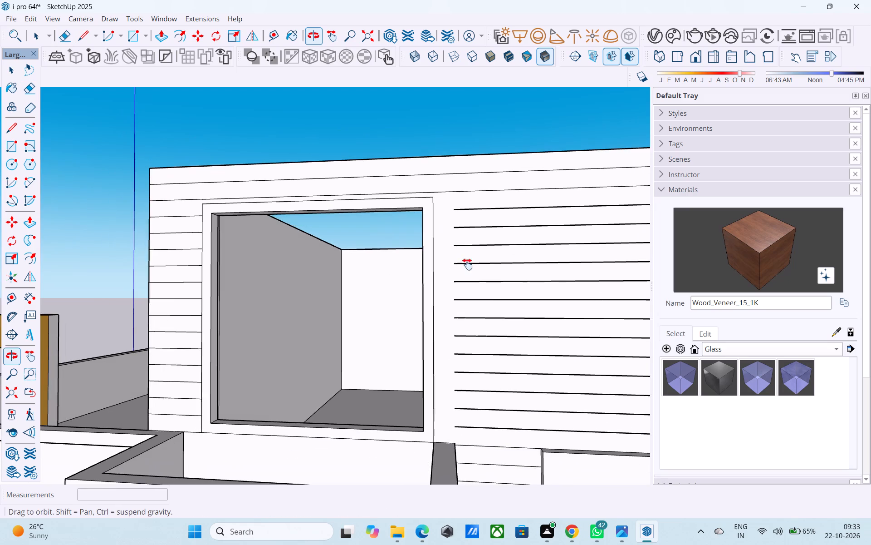
{"action": "middle_click_drag", "start_coordinate": [467, 264], "coordinate": [533, 272]}
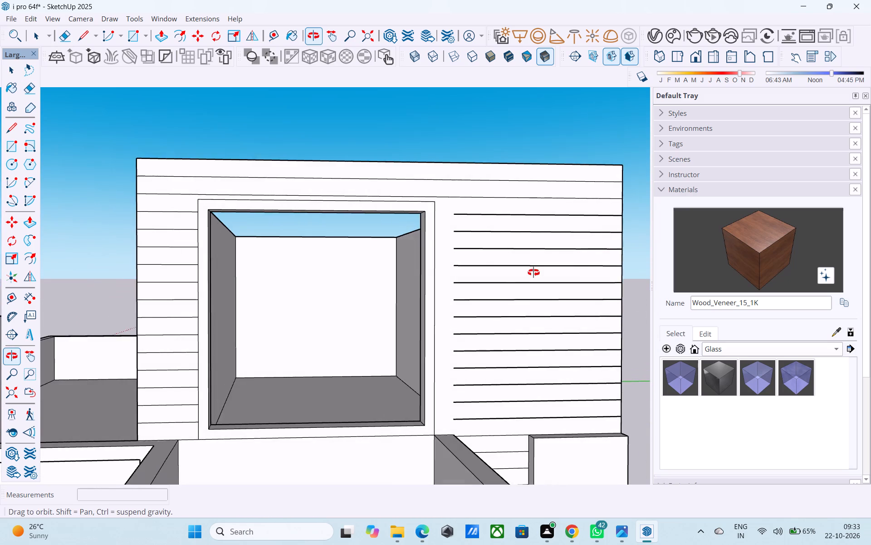
Extend the top four shortened groove lines beside the window with 6" segments reaching the window frame's outer edge.
{"action": "middle_click_drag", "start_coordinate": [533, 272], "coordinate": [516, 292]}
{"action": "key", "text": "l"}
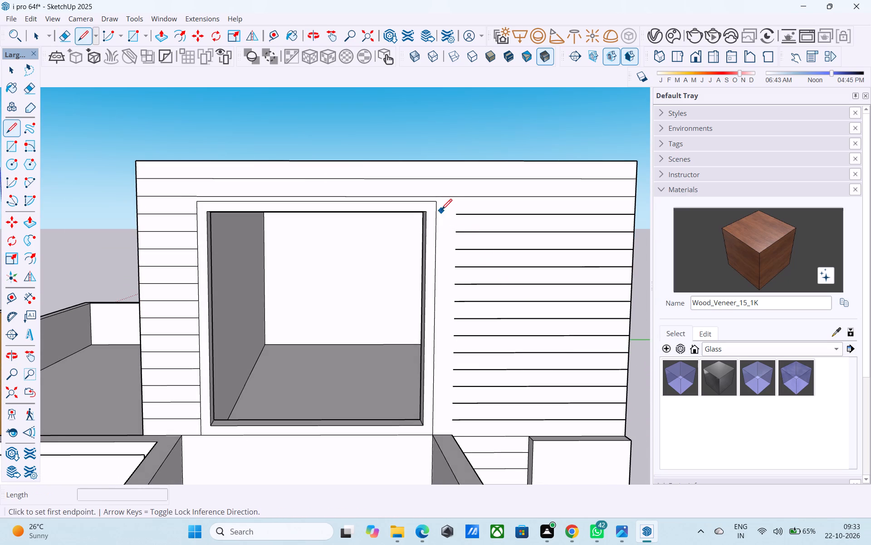
{"action": "scroll", "coordinate": [441, 211], "scroll_direction": "up", "scroll_amount": 5}
{"action": "left_click", "coordinate": [469, 216]}
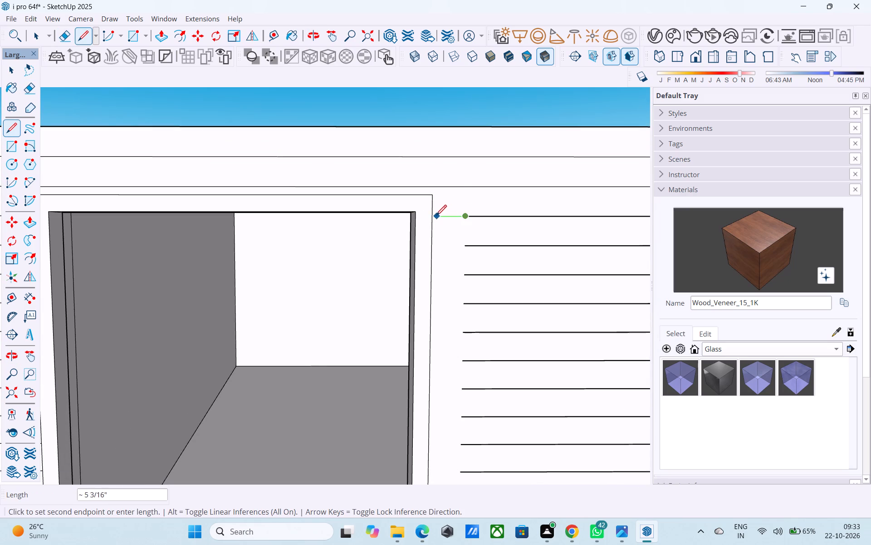
{"action": "left_click", "coordinate": [431, 217]}
{"action": "left_click", "coordinate": [463, 243]}
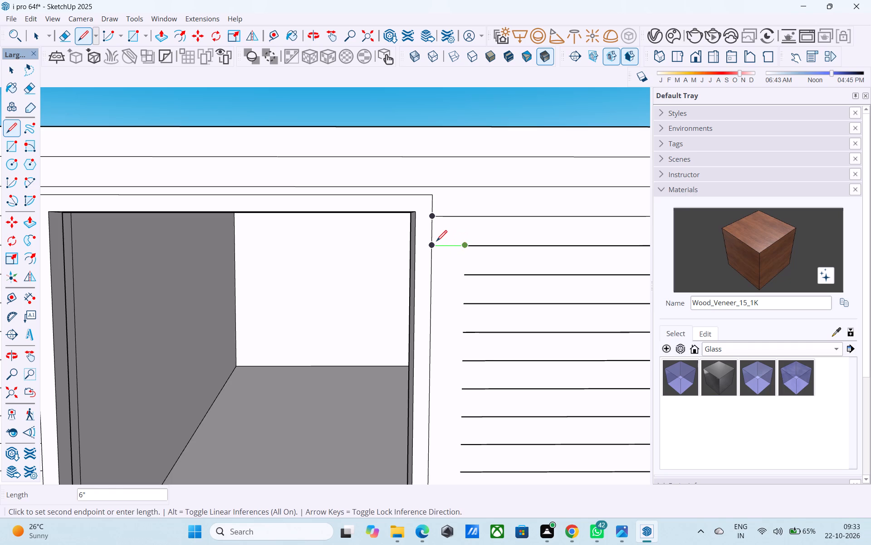
{"action": "left_click", "coordinate": [435, 242]}
{"action": "left_click", "coordinate": [462, 277]}
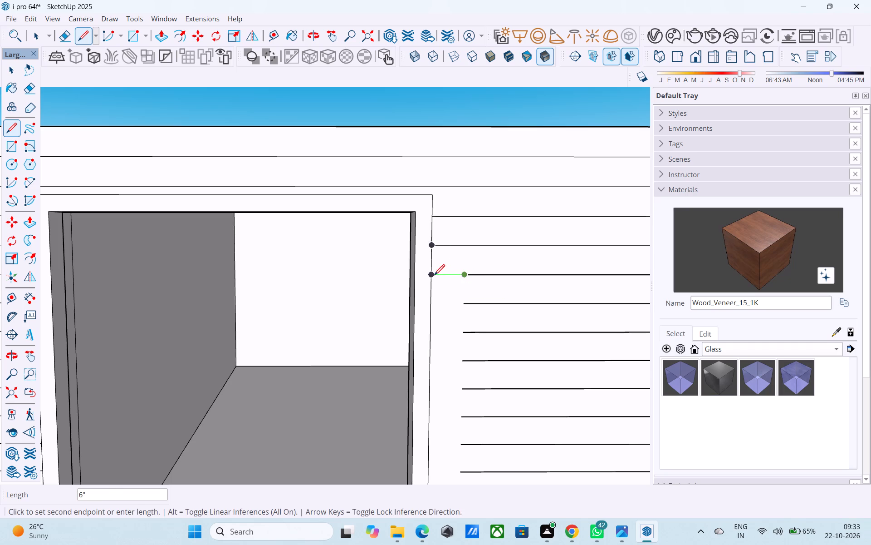
{"action": "left_click", "coordinate": [433, 276]}
{"action": "left_click", "coordinate": [465, 305]}
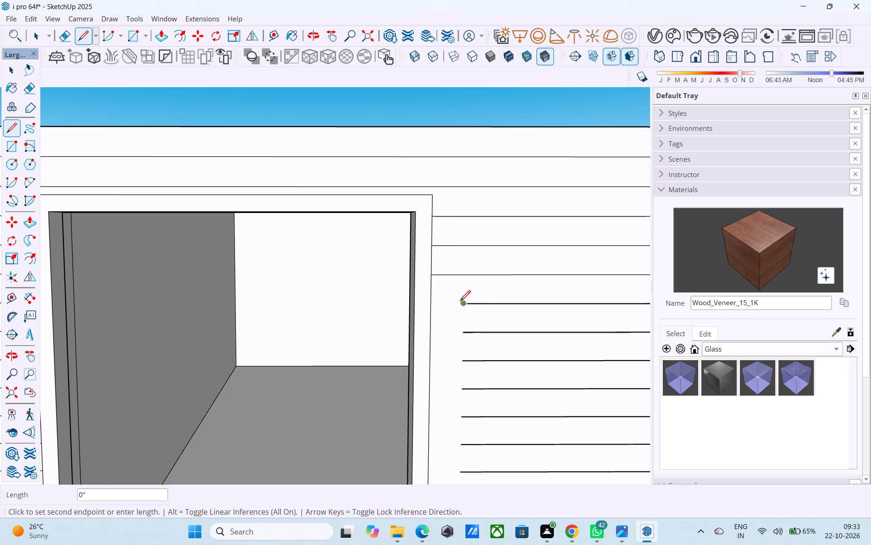
{"action": "left_click", "coordinate": [432, 301]}
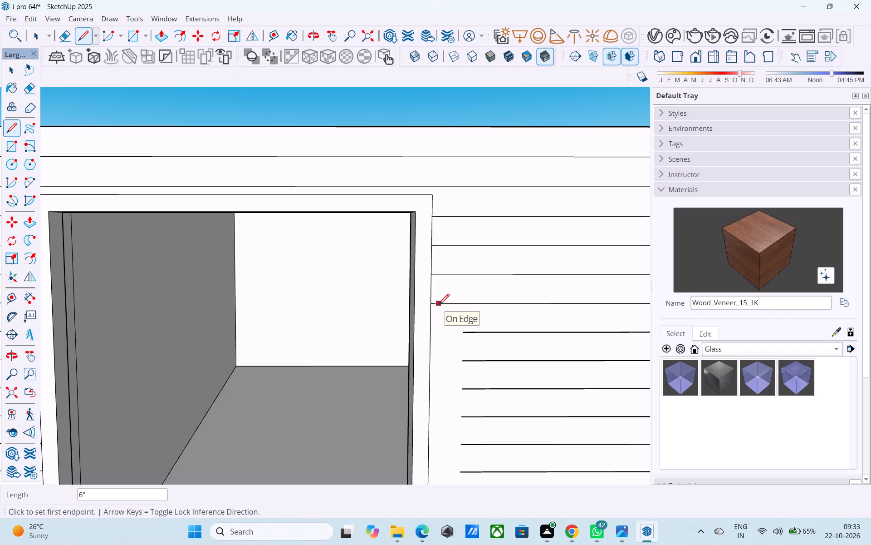
Extend the fifth to eighth shortened groove lines beside the window with 6" segments to the frame's outer edge.
{"action": "middle_click_drag", "start_coordinate": [466, 362], "coordinate": [470, 317], "text": "shift"}
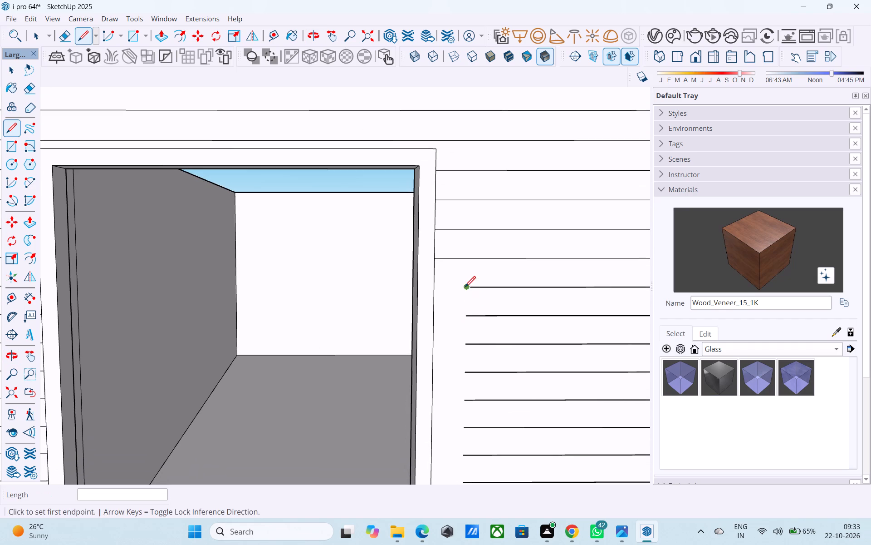
{"action": "left_click", "coordinate": [465, 287]}
{"action": "left_click", "coordinate": [434, 287]}
{"action": "left_click", "coordinate": [469, 313]}
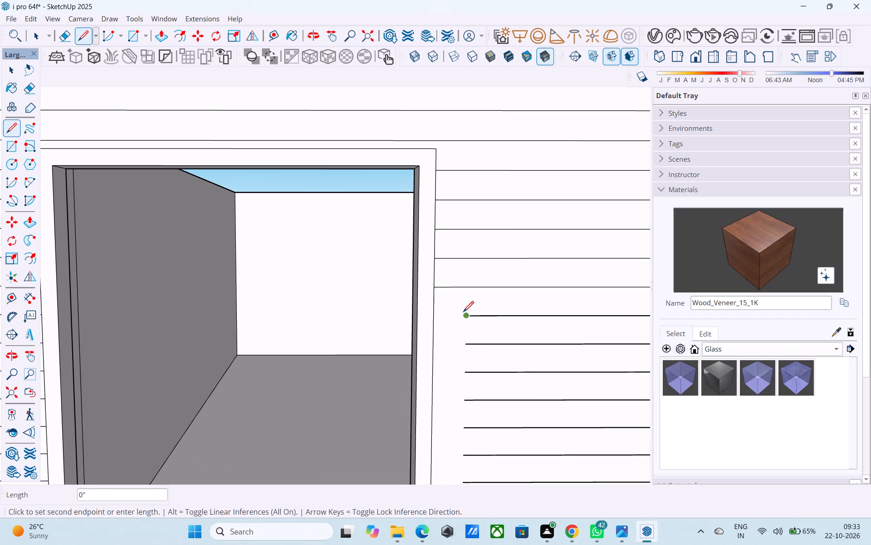
{"action": "left_click", "coordinate": [433, 313]}
{"action": "middle_click_drag", "start_coordinate": [458, 363], "coordinate": [448, 314], "text": "shift"}
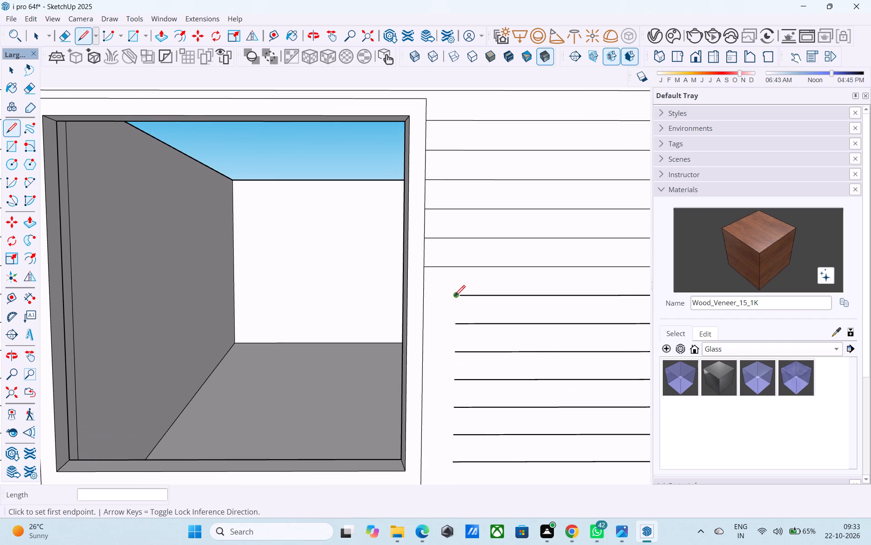
{"action": "left_click", "coordinate": [455, 297]}
{"action": "left_click", "coordinate": [426, 300]}
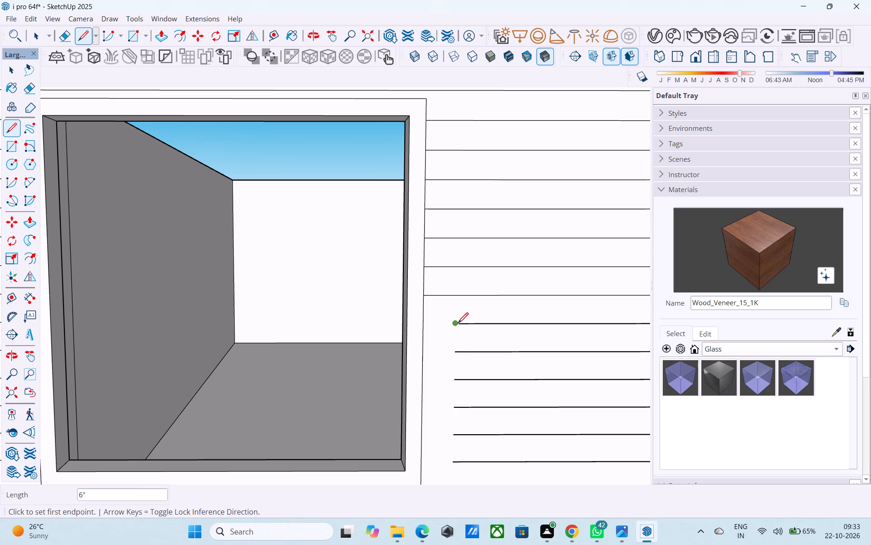
{"action": "left_click", "coordinate": [458, 324]}
{"action": "left_click", "coordinate": [428, 325]}
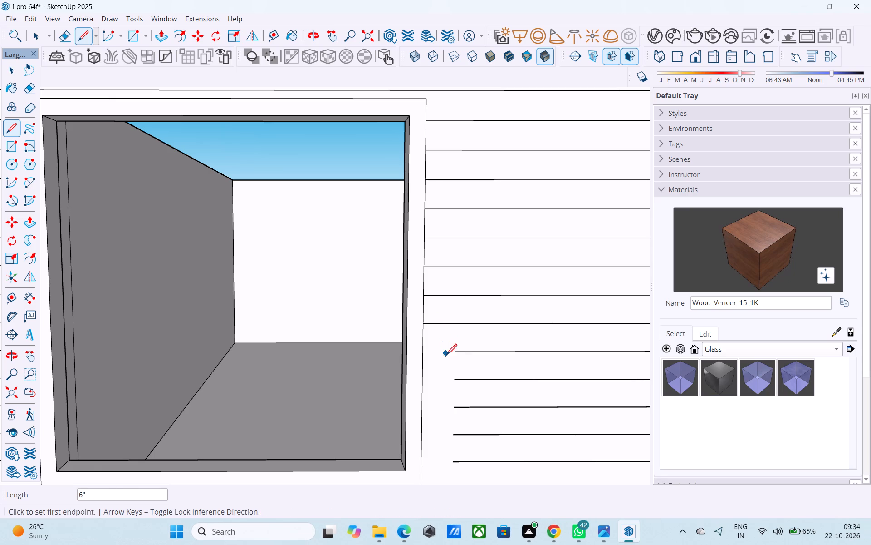
Extend the five lowest shortened groove lines beside the window with 6" segments to the frame's outer edge.
{"action": "middle_click_drag", "start_coordinate": [446, 361], "coordinate": [433, 337]}
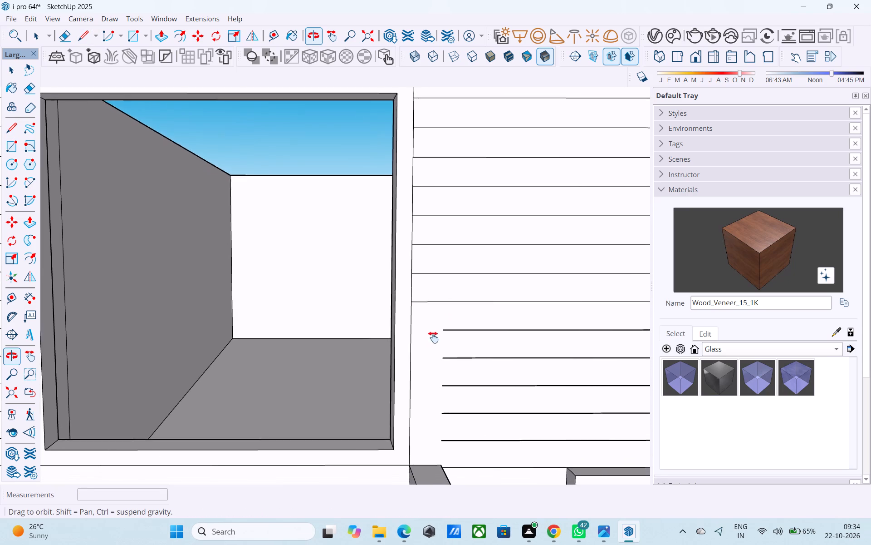
{"action": "middle_click_drag", "start_coordinate": [433, 337], "coordinate": [431, 328]}
{"action": "left_click", "coordinate": [442, 322]}
{"action": "left_click", "coordinate": [414, 321]}
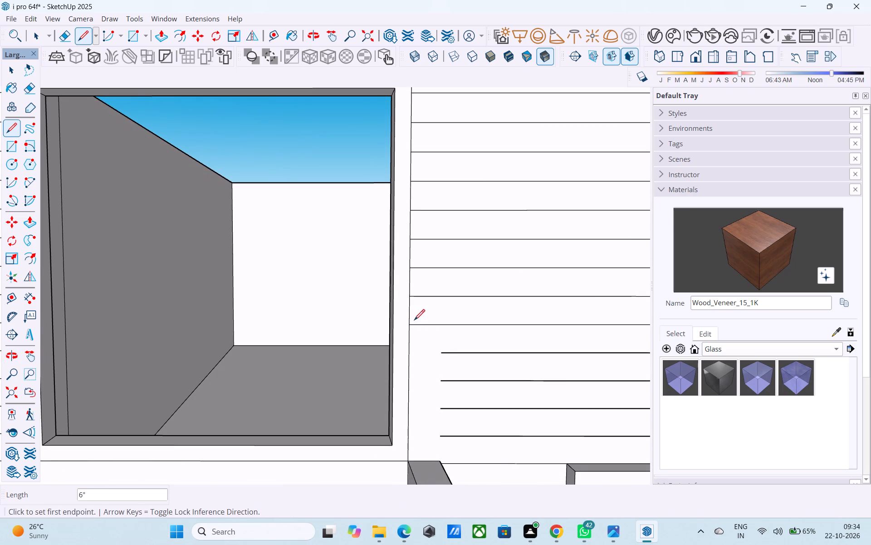
{"action": "left_click_drag", "start_coordinate": [443, 381], "coordinate": [436, 383]}
{"action": "left_click", "coordinate": [410, 383]}
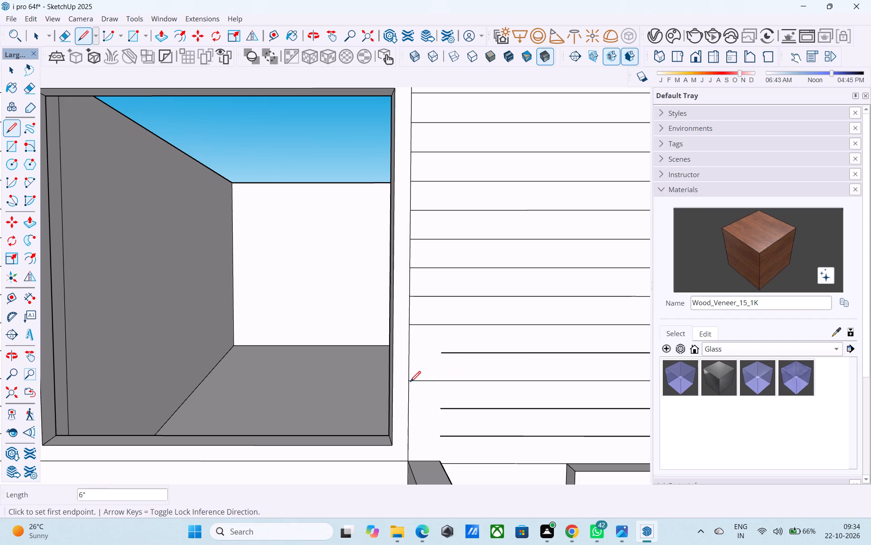
{"action": "left_click", "coordinate": [442, 354]}
{"action": "left_click", "coordinate": [411, 351]}
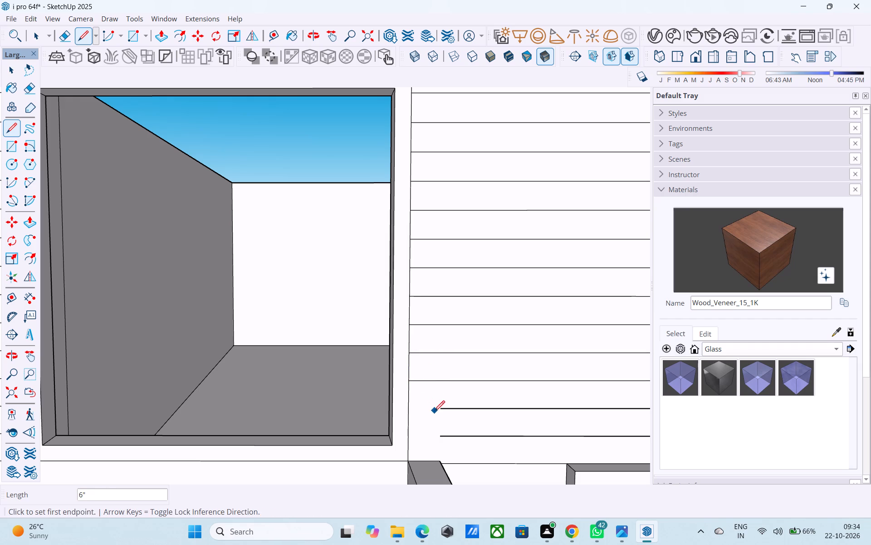
{"action": "left_click", "coordinate": [440, 409]}
{"action": "left_click", "coordinate": [410, 413]}
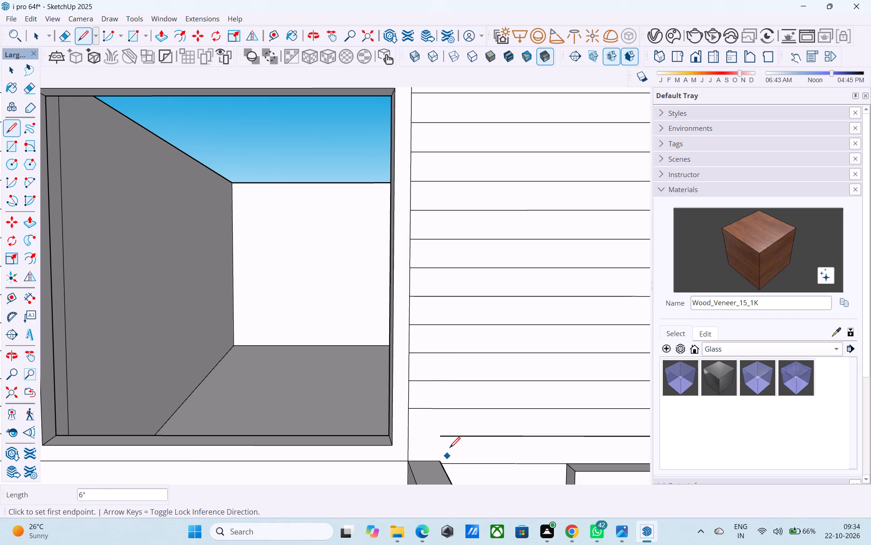
{"action": "left_click_drag", "start_coordinate": [443, 436], "coordinate": [439, 435]}
{"action": "left_click", "coordinate": [412, 434]}
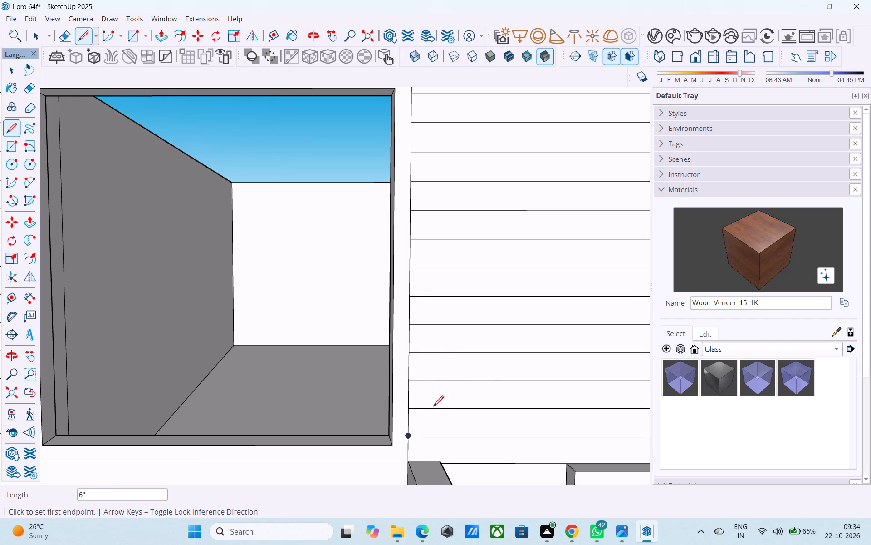
{"action": "key", "text": "space"}
Save the model.
{"action": "key", "text": "ctrl+s"}
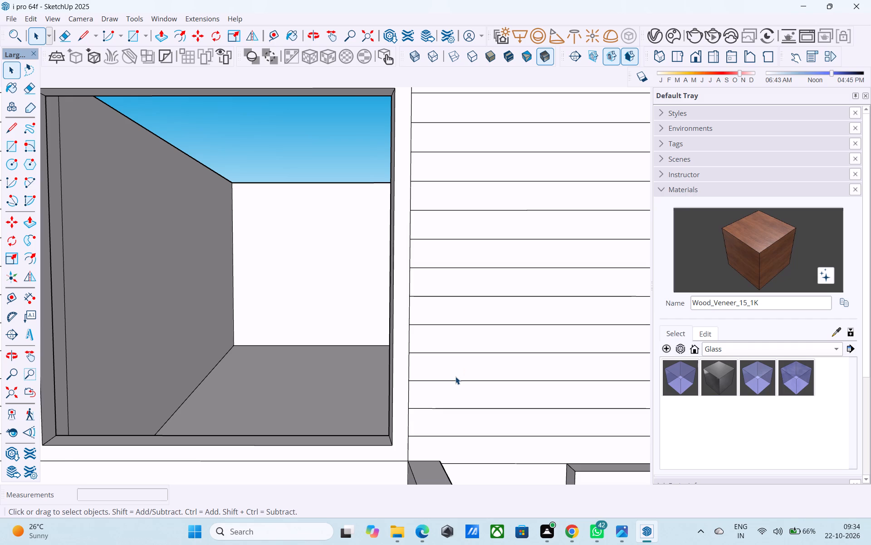
Push/Pull the window's surrounding frame face outward by 2".
{"action": "scroll", "coordinate": [455, 377], "scroll_direction": "down", "scroll_amount": 5}
{"action": "key", "text": "space"}
{"action": "scroll", "coordinate": [440, 385], "scroll_direction": "down", "scroll_amount": 3}
{"action": "middle_click_drag", "start_coordinate": [440, 385], "coordinate": [439, 400]}
{"action": "middle_click_drag", "start_coordinate": [439, 400], "coordinate": [425, 441]}
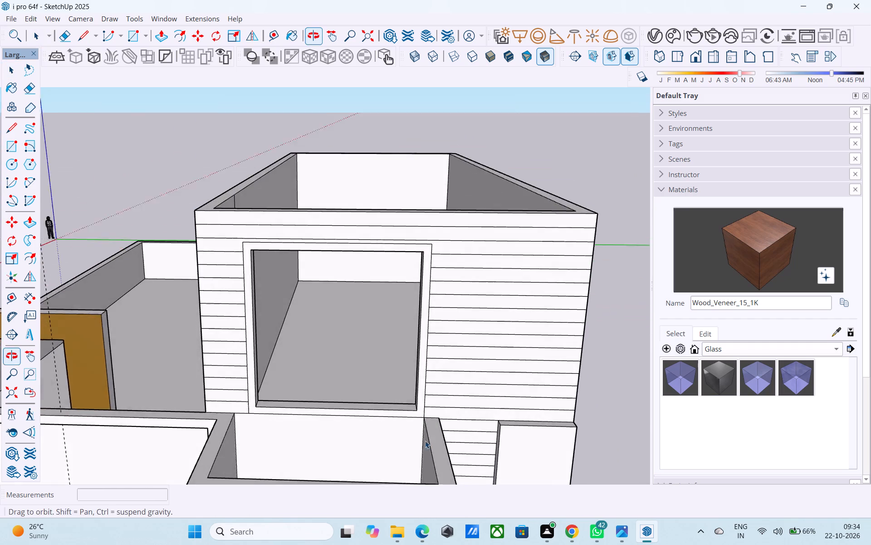
{"action": "scroll", "coordinate": [453, 240], "scroll_direction": "up", "scroll_amount": 10}
{"action": "scroll", "coordinate": [408, 249], "scroll_direction": "up", "scroll_amount": 3}
{"action": "left_click", "coordinate": [408, 248]}
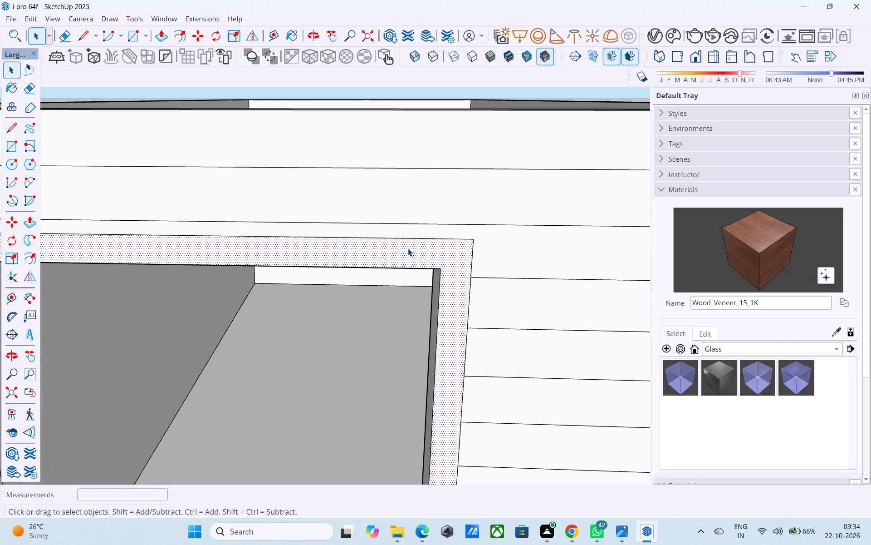
{"action": "key", "text": "p"}
{"action": "left_click", "coordinate": [408, 248]}
{"action": "type", "text": "2\""}
{"action": "key", "text": "Return"}
{"action": "key", "text": "space"}
Draw a 28' 6" by 11' 6" rectangle between opposite inner wall corners to close the open top of the tall block.
{"action": "scroll", "coordinate": [420, 223], "scroll_direction": "down", "scroll_amount": 15}
{"action": "middle_click_drag", "start_coordinate": [441, 265], "coordinate": [464, 231]}
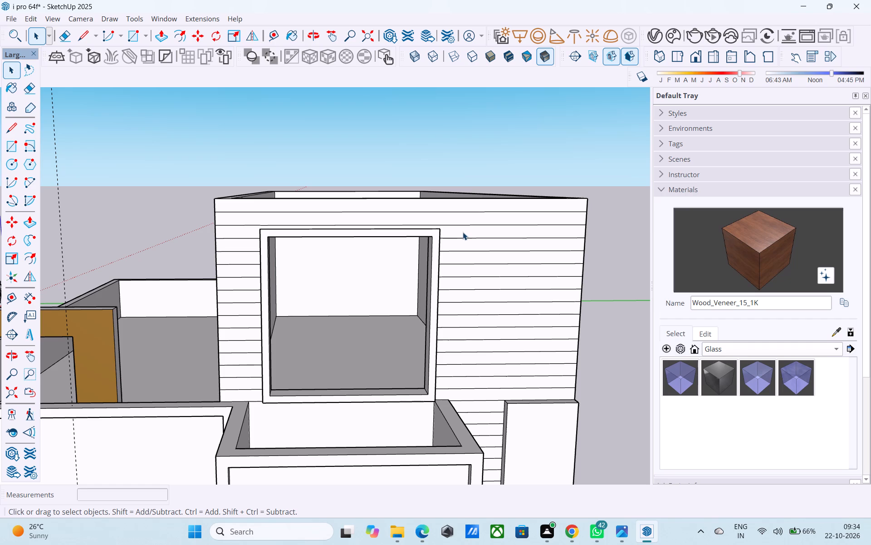
{"action": "scroll", "coordinate": [463, 232], "scroll_direction": "down", "scroll_amount": 2}
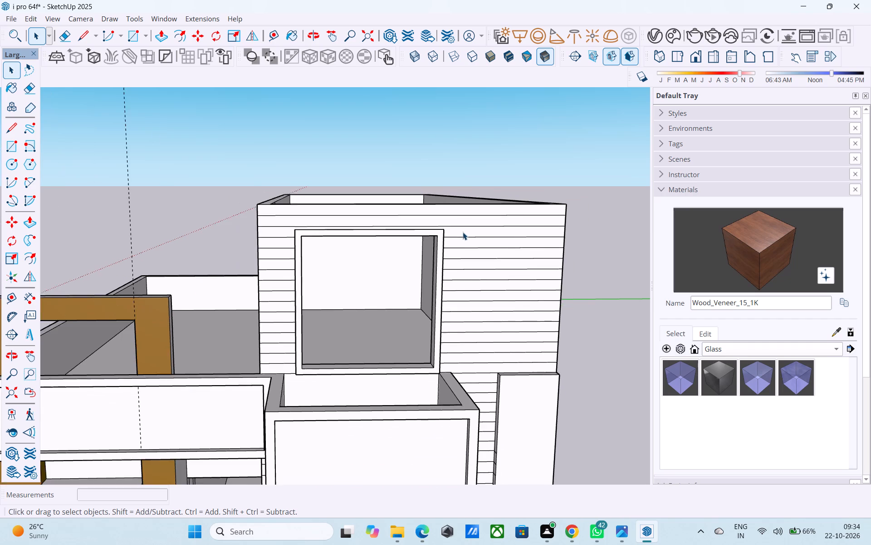
{"action": "scroll", "coordinate": [463, 232], "scroll_direction": "down", "scroll_amount": 1}
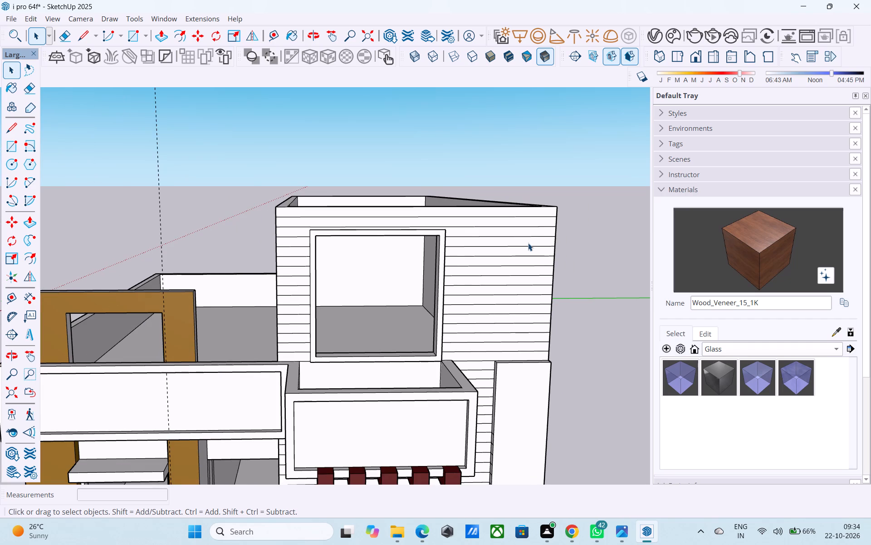
{"action": "scroll", "coordinate": [528, 243], "scroll_direction": "down", "scroll_amount": 3}
{"action": "middle_click_drag", "start_coordinate": [526, 245], "coordinate": [503, 235]}
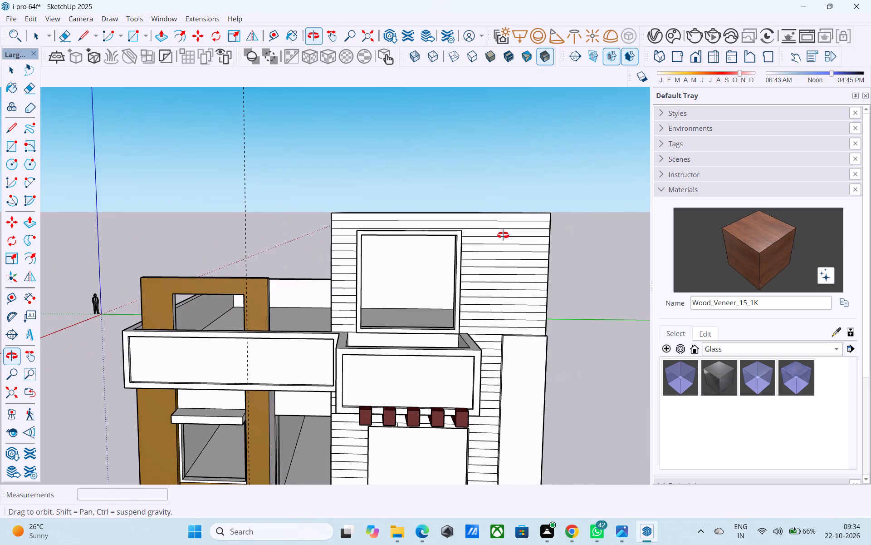
{"action": "middle_click_drag", "start_coordinate": [503, 235], "coordinate": [543, 376]}
{"action": "scroll", "coordinate": [494, 316], "scroll_direction": "down", "scroll_amount": 4}
{"action": "middle_click_drag", "start_coordinate": [467, 284], "coordinate": [466, 357]}
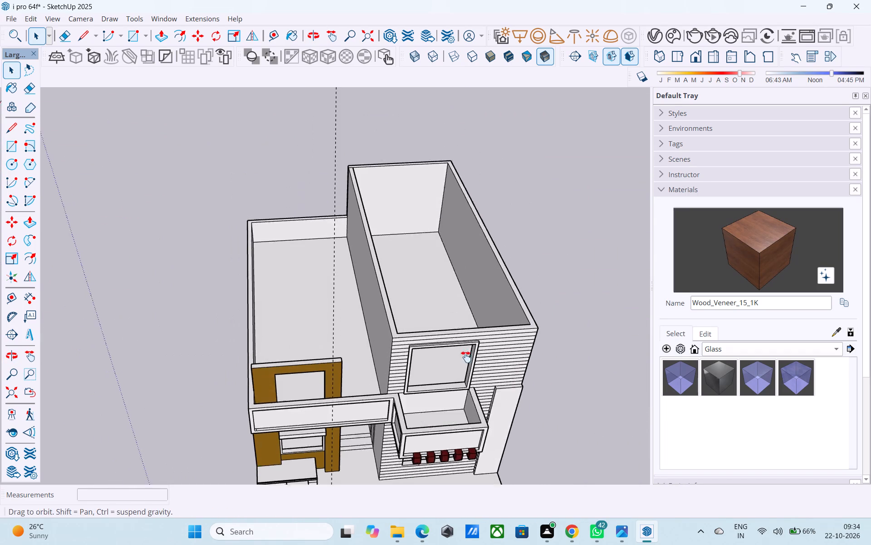
{"action": "middle_click_drag", "start_coordinate": [466, 357], "coordinate": [414, 389]}
{"action": "key", "text": "r"}
{"action": "scroll", "coordinate": [377, 211], "scroll_direction": "up", "scroll_amount": 4}
{"action": "left_click", "coordinate": [372, 204]}
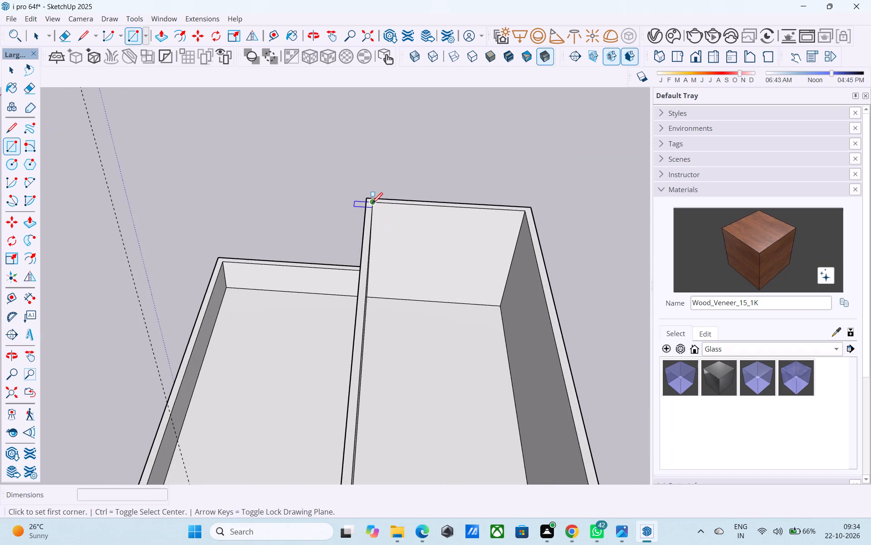
{"action": "scroll", "coordinate": [372, 204], "scroll_direction": "down", "scroll_amount": 5}
{"action": "scroll", "coordinate": [490, 384], "scroll_direction": "up", "scroll_amount": 3}
{"action": "left_click", "coordinate": [489, 400]}
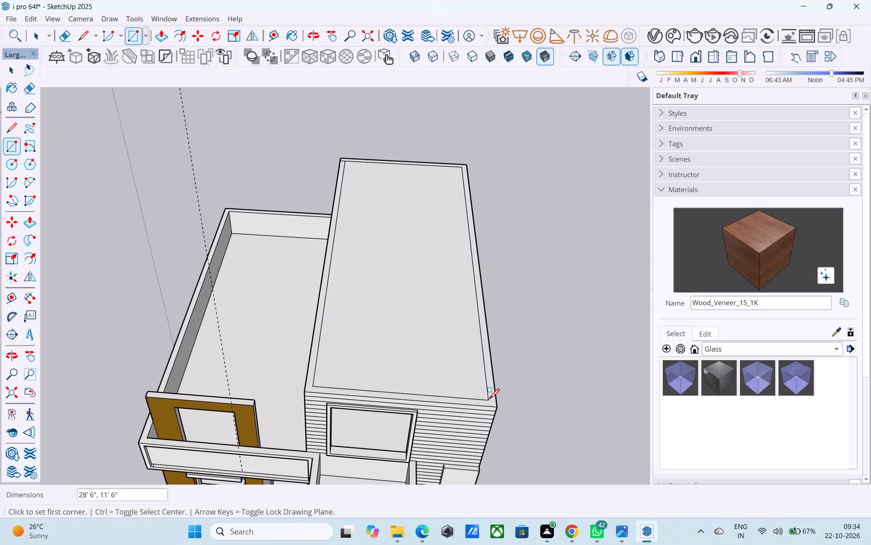
{"action": "key", "text": "space"}
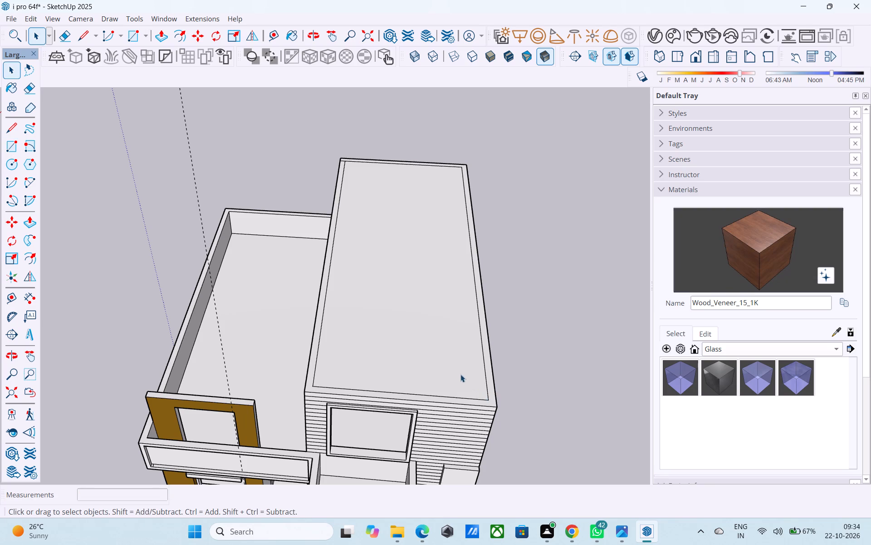
Reverse the new roof face of the tall block.
{"action": "left_click", "coordinate": [425, 345]}
{"action": "right_click", "coordinate": [425, 345]}
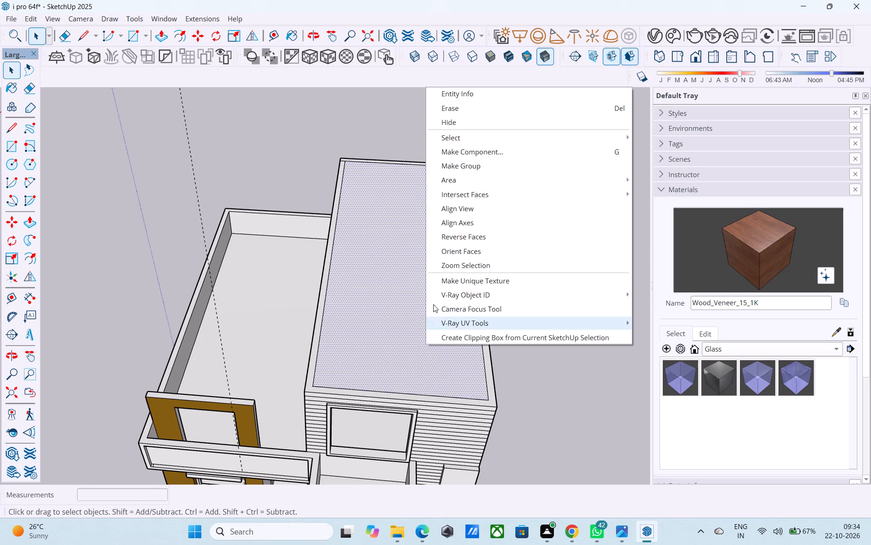
{"action": "left_click", "coordinate": [455, 242]}
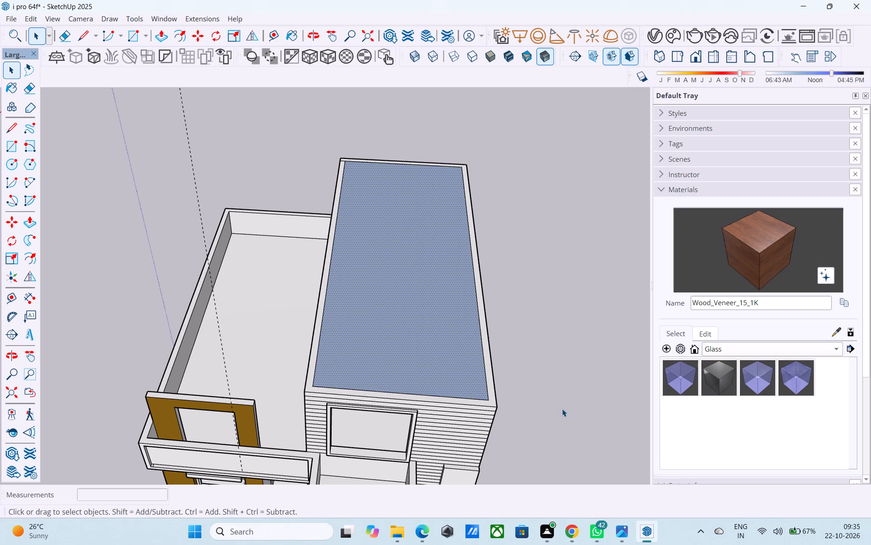
Draw a 6" vertical line up from the roof face's rear inner corner on the terrace side of the tall block.
{"action": "scroll", "coordinate": [563, 409], "scroll_direction": "down", "scroll_amount": 2}
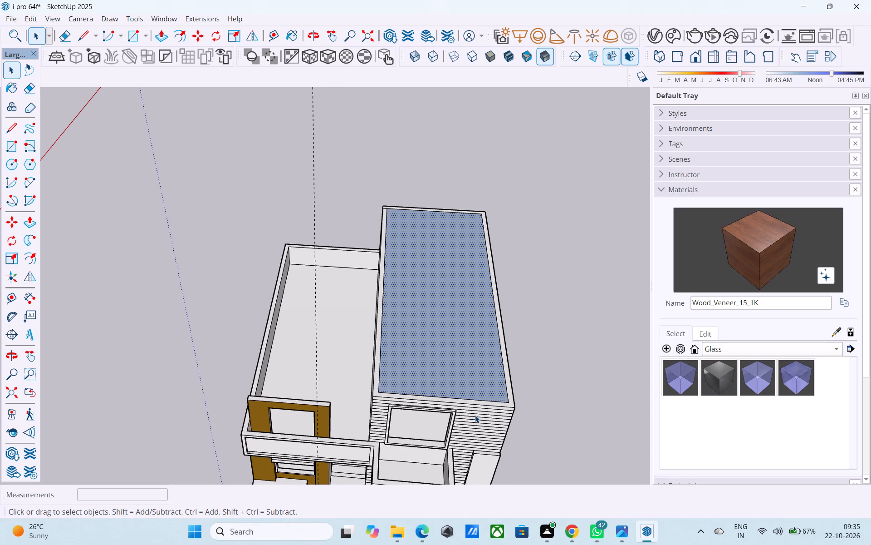
{"action": "scroll", "coordinate": [472, 416], "scroll_direction": "down", "scroll_amount": 1}
{"action": "key", "text": "l"}
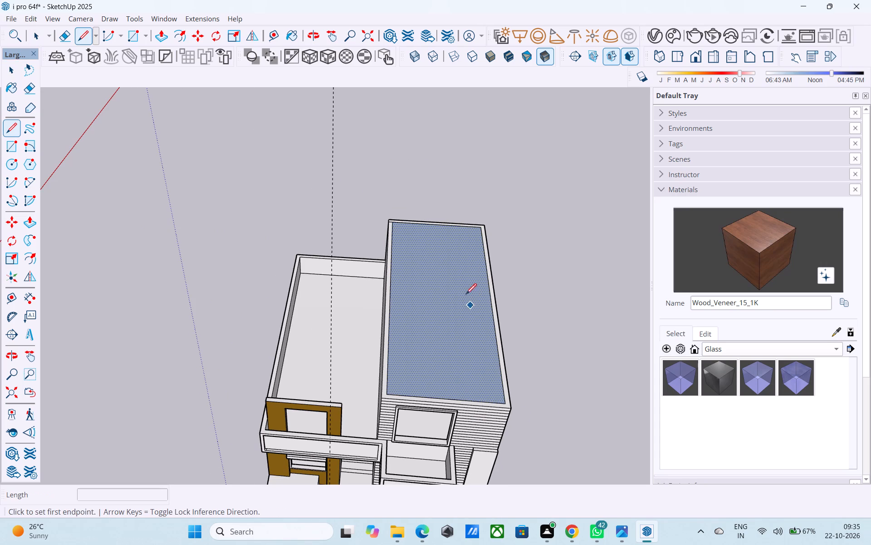
{"action": "scroll", "coordinate": [405, 211], "scroll_direction": "up", "scroll_amount": 8}
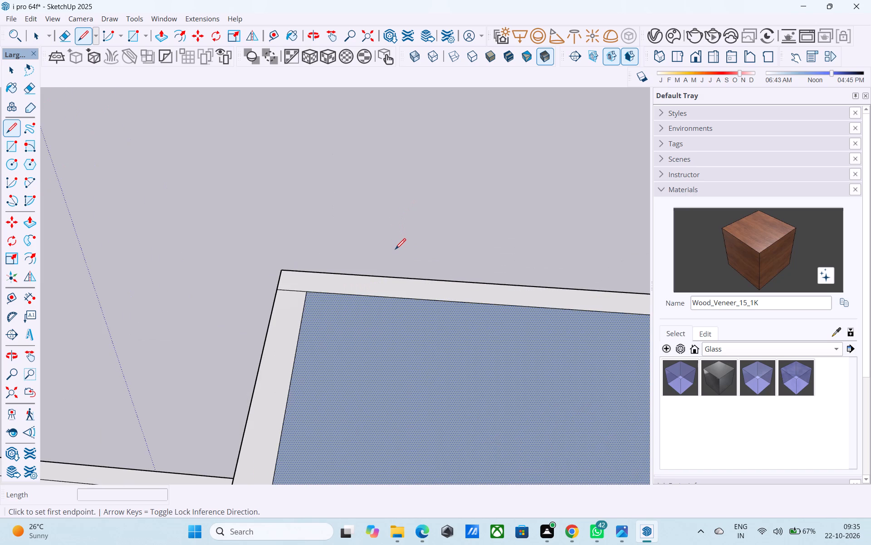
{"action": "scroll", "coordinate": [372, 284], "scroll_direction": "down", "scroll_amount": 1}
{"action": "middle_click_drag", "start_coordinate": [370, 287], "coordinate": [354, 257]}
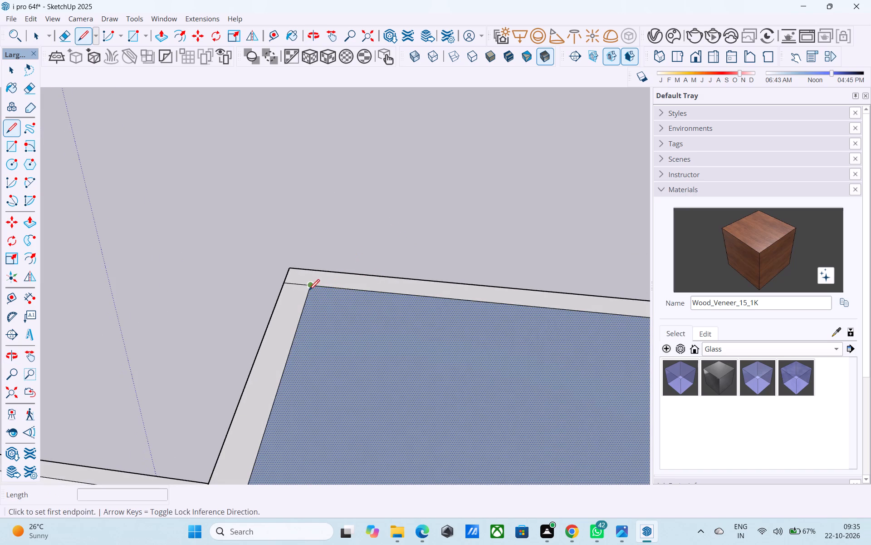
{"action": "left_click", "coordinate": [308, 290]}
{"action": "type", "text": "6\""}
{"action": "key", "text": "Return"}
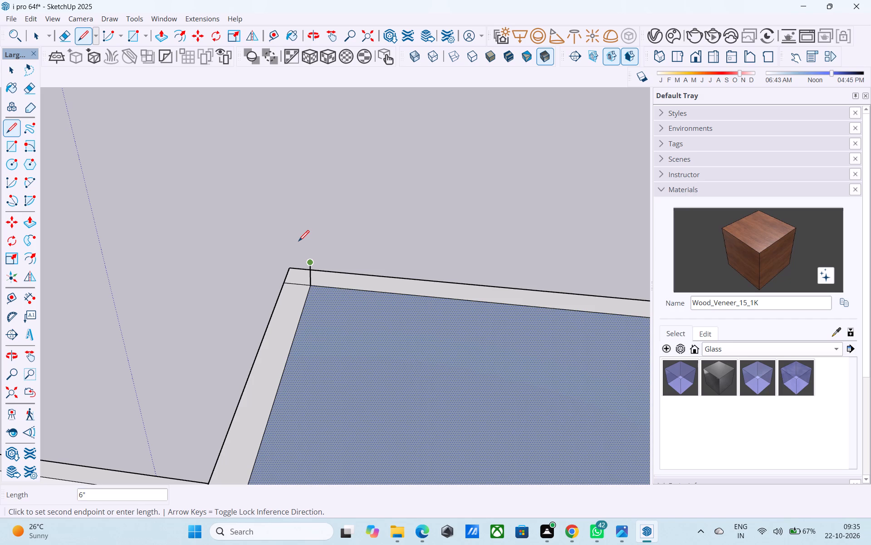
Draw a 6" vertical line up from the diagonally opposite front inner corner of the roof face.
{"action": "key", "text": "l"}
{"action": "scroll", "coordinate": [304, 238], "scroll_direction": "down", "scroll_amount": 11}
{"action": "scroll", "coordinate": [342, 326], "scroll_direction": "up", "scroll_amount": 9}
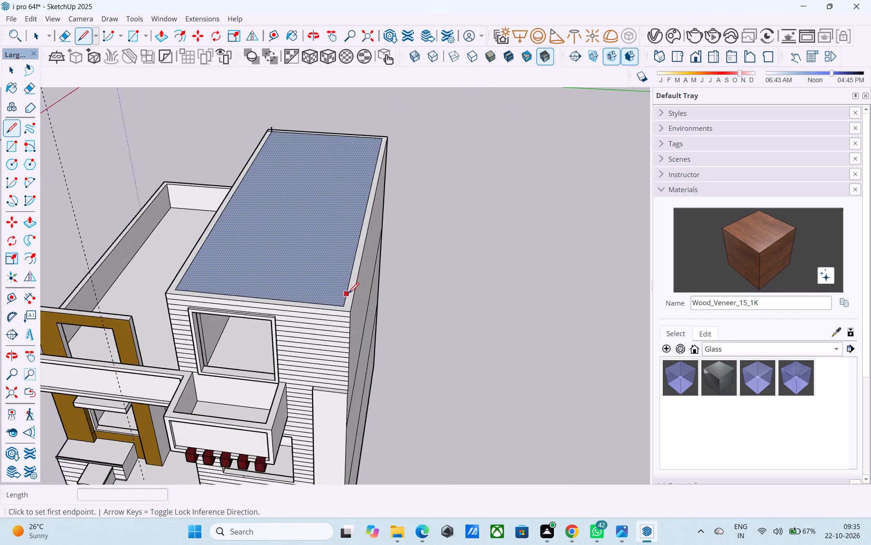
{"action": "scroll", "coordinate": [348, 294], "scroll_direction": "up", "scroll_amount": 4}
{"action": "left_click", "coordinate": [344, 306]}
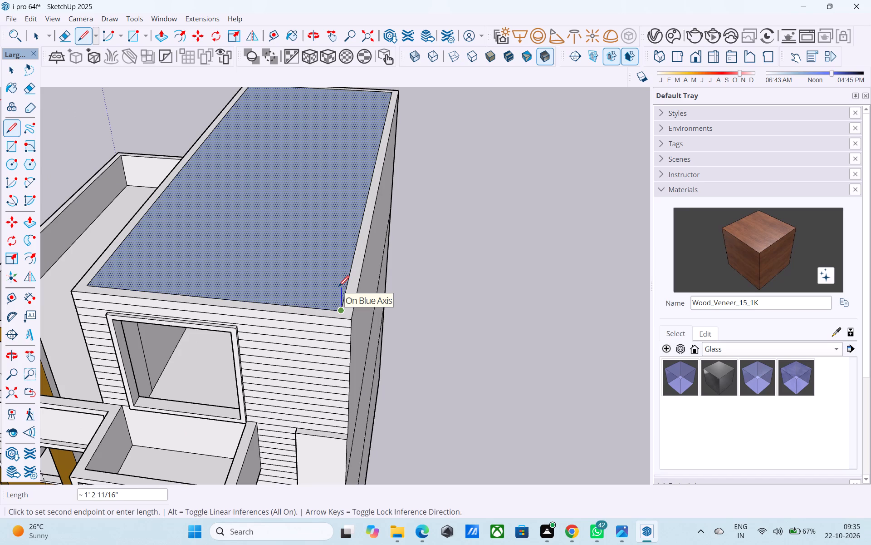
{"action": "type", "text": "6\""}
{"action": "key", "text": "Return"}
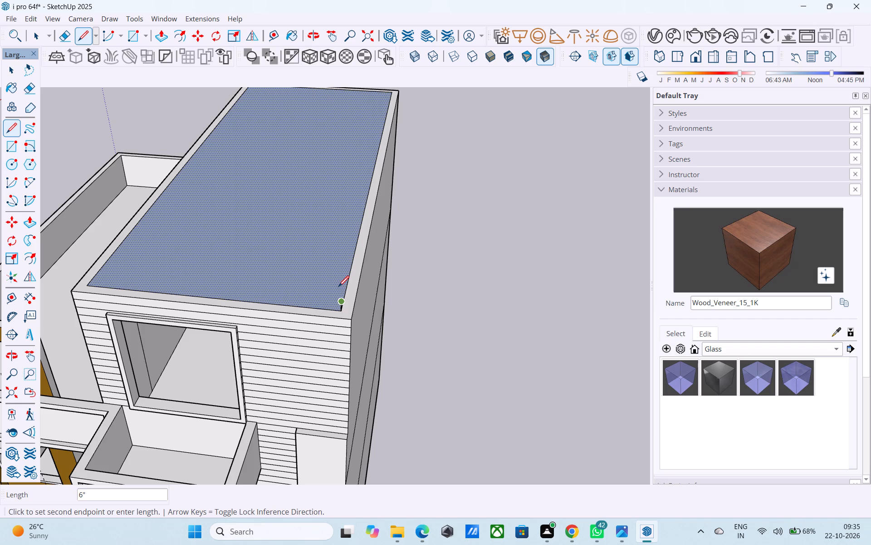
Draw a 28' 6" by 11' 6" rectangle between the tops of the two vertical lines, above the roof face.
{"action": "scroll", "coordinate": [339, 292], "scroll_direction": "down", "scroll_amount": 3}
{"action": "middle_click_drag", "start_coordinate": [327, 364], "coordinate": [382, 362]}
{"action": "key", "text": "r"}
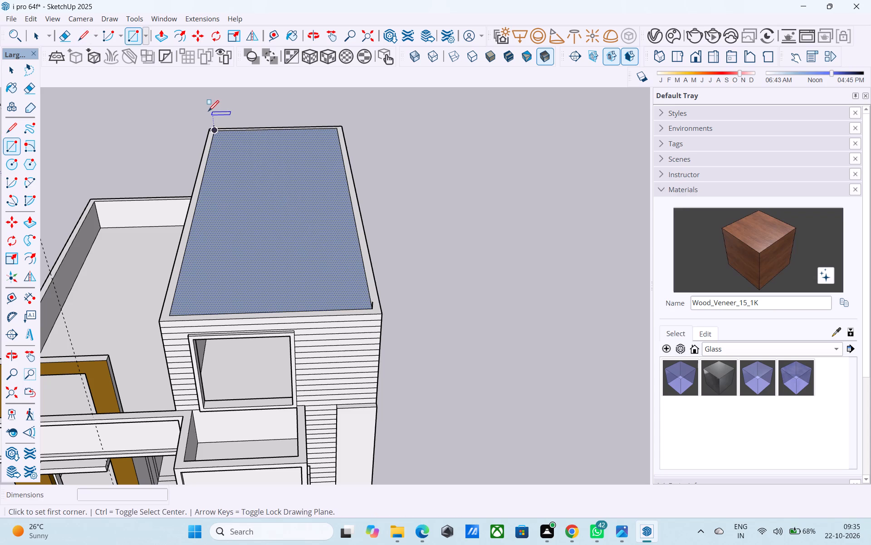
{"action": "middle_click_drag", "start_coordinate": [208, 113], "coordinate": [219, 154], "text": "shift"}
{"action": "scroll", "coordinate": [220, 163], "scroll_direction": "up", "scroll_amount": 6}
{"action": "left_click", "coordinate": [251, 161]}
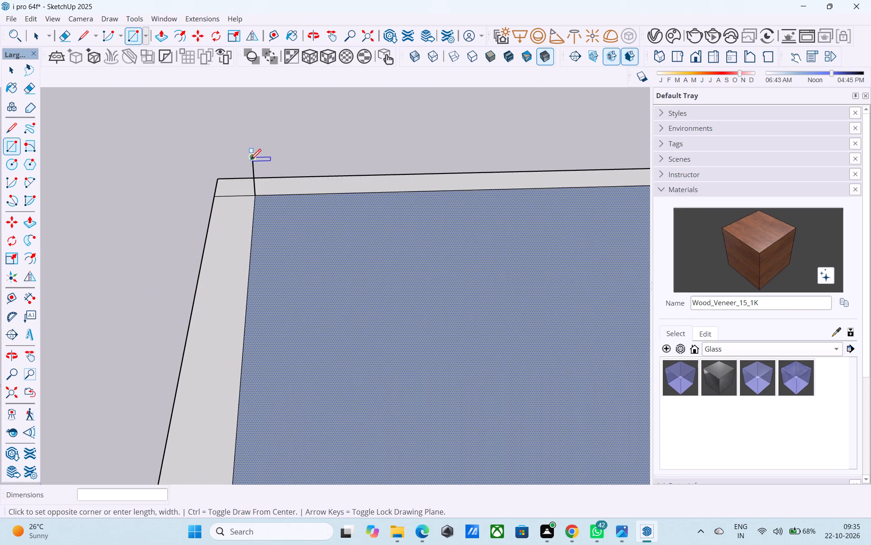
{"action": "scroll", "coordinate": [245, 157], "scroll_direction": "down", "scroll_amount": 3}
{"action": "scroll", "coordinate": [245, 161], "scroll_direction": "up", "scroll_amount": 1}
{"action": "scroll", "coordinate": [245, 161], "scroll_direction": "down", "scroll_amount": 9}
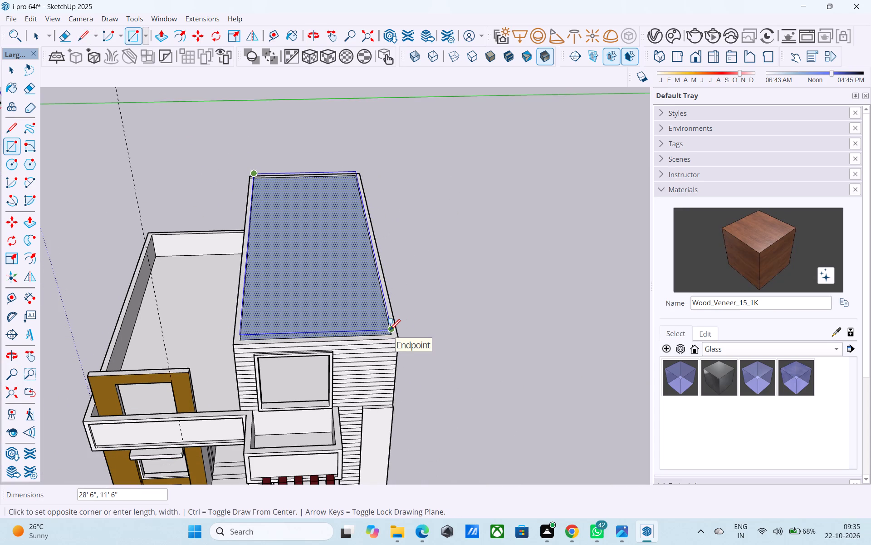
{"action": "scroll", "coordinate": [390, 331], "scroll_direction": "up", "scroll_amount": 6}
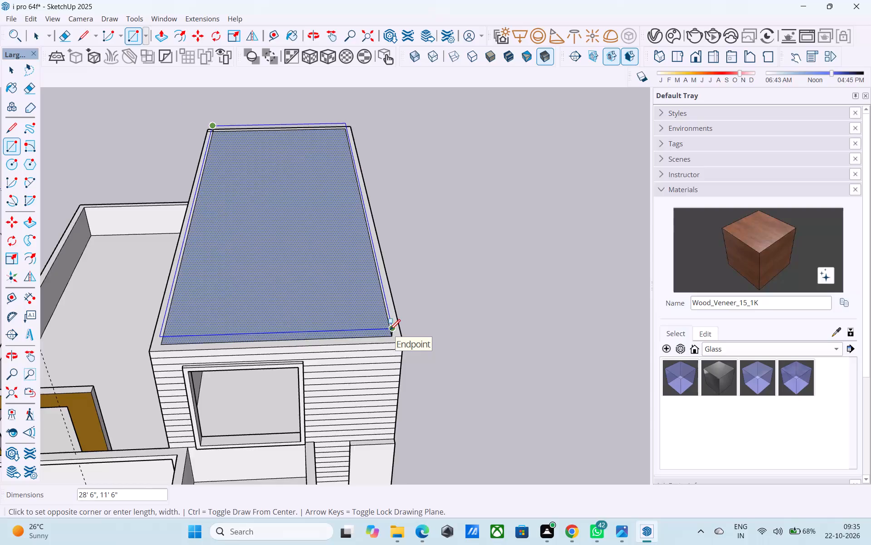
{"action": "scroll", "coordinate": [390, 331], "scroll_direction": "up", "scroll_amount": 2}
{"action": "left_click", "coordinate": [391, 331]}
Draw a vertical line joining the roof face to the raised rectangle at the front terrace-side corner.
{"action": "scroll", "coordinate": [406, 311], "scroll_direction": "down", "scroll_amount": 6}
{"action": "middle_click_drag", "start_coordinate": [351, 319], "coordinate": [394, 272], "text": "shift"}
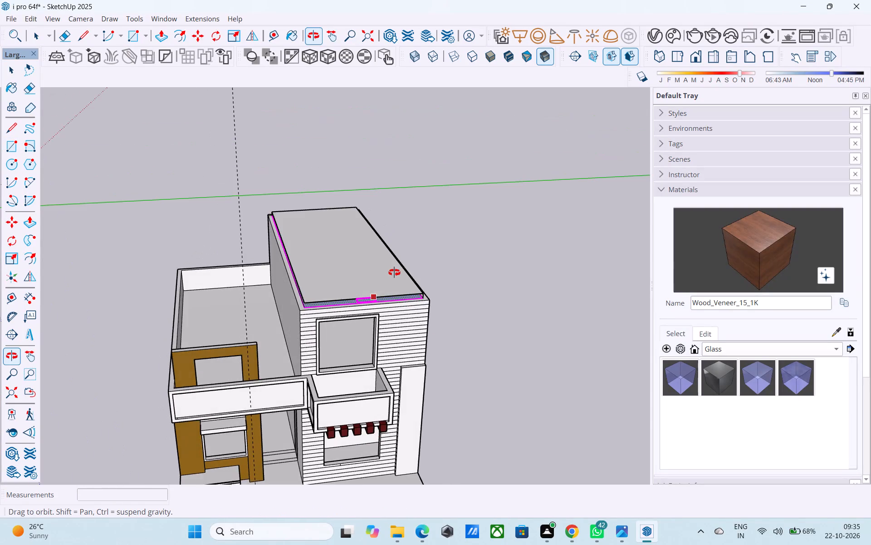
{"action": "middle_click_drag", "start_coordinate": [394, 272], "coordinate": [440, 290], "text": "shift"}
{"action": "key", "text": "l"}
{"action": "scroll", "coordinate": [319, 330], "scroll_direction": "up", "scroll_amount": 9}
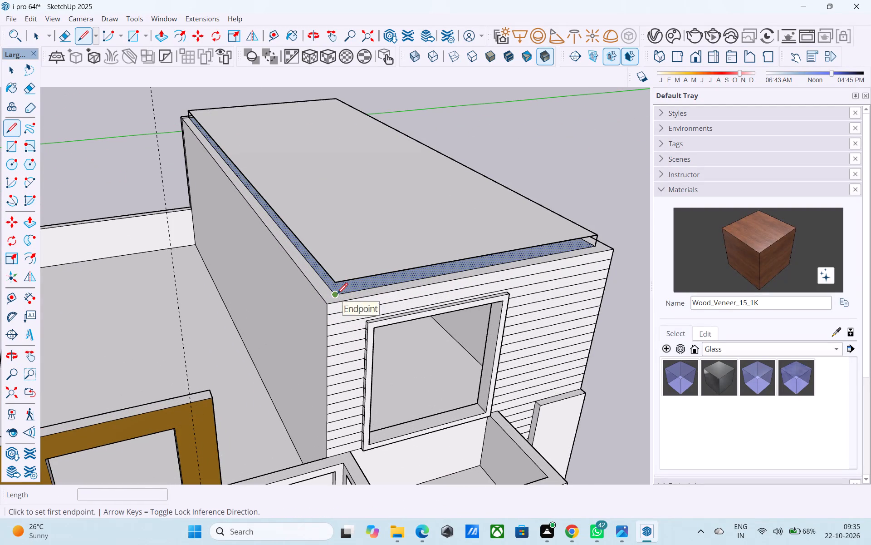
{"action": "left_click", "coordinate": [337, 295]}
{"action": "left_click", "coordinate": [334, 282]}
Draw a 6" vertical line joining the roof face to the raised rectangle at the remaining rear corner, closing the slab's sides.
{"action": "scroll", "coordinate": [334, 282], "scroll_direction": "down", "scroll_amount": 5}
{"action": "middle_click_drag", "start_coordinate": [273, 310], "coordinate": [509, 339]}
{"action": "middle_click_drag", "start_coordinate": [361, 335], "coordinate": [591, 329]}
{"action": "middle_click_drag", "start_coordinate": [380, 333], "coordinate": [619, 312]}
{"action": "middle_click_drag", "start_coordinate": [535, 342], "coordinate": [587, 319]}
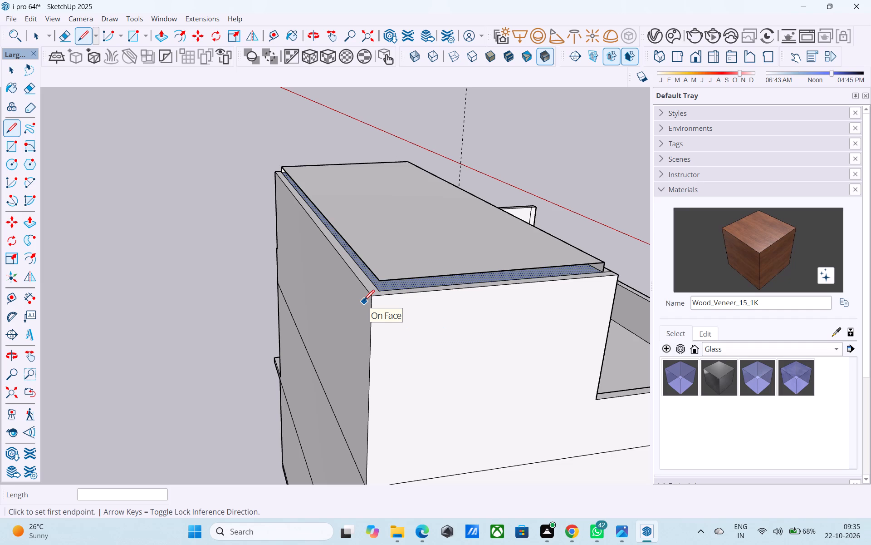
{"action": "middle_click_drag", "start_coordinate": [400, 276], "coordinate": [390, 294]}
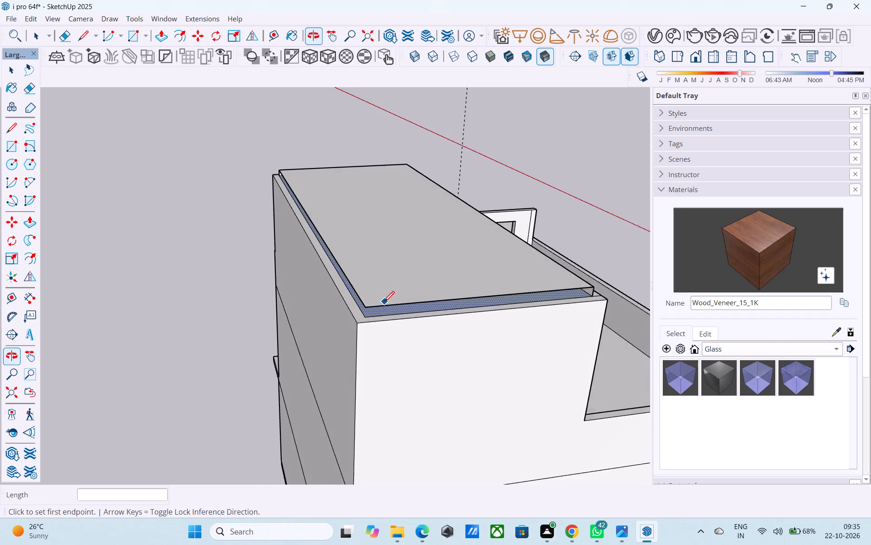
{"action": "scroll", "coordinate": [384, 303], "scroll_direction": "up", "scroll_amount": 9}
{"action": "left_click", "coordinate": [366, 338]}
{"action": "middle_click_drag", "start_coordinate": [361, 339], "coordinate": [335, 369]}
{"action": "key", "text": "l"}
{"action": "scroll", "coordinate": [328, 358], "scroll_direction": "up", "scroll_amount": 4}
{"action": "left_click", "coordinate": [328, 357]}
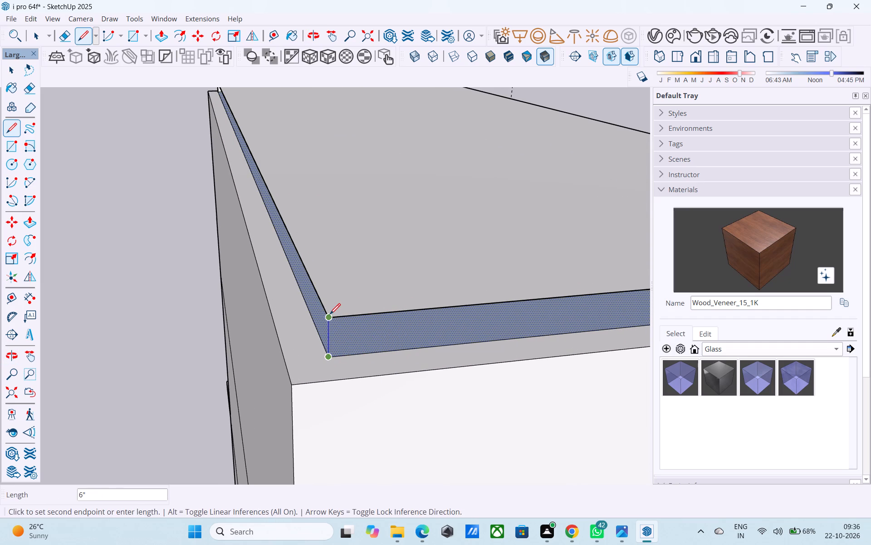
{"action": "left_click", "coordinate": [330, 315]}
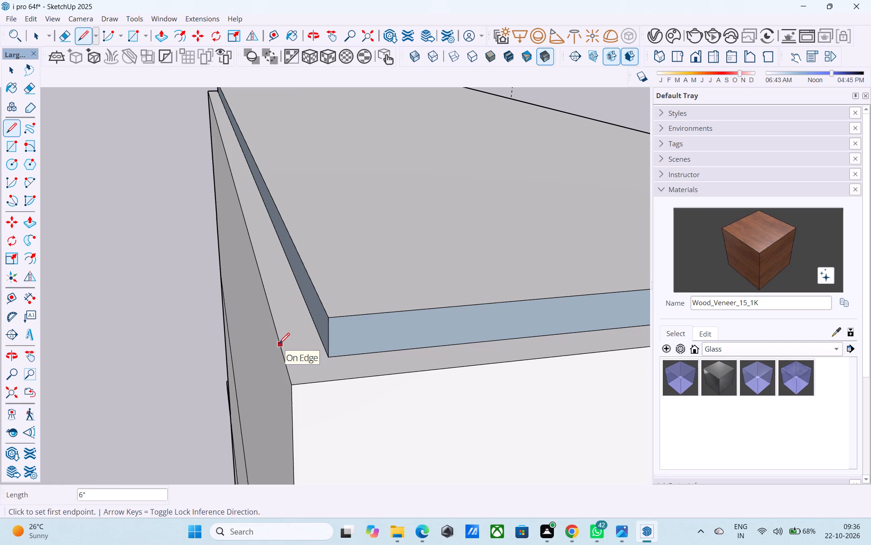
Reverse the roof slab's rear face and its long side face away from the terrace.
{"action": "scroll", "coordinate": [240, 395], "scroll_direction": "down", "scroll_amount": 5}
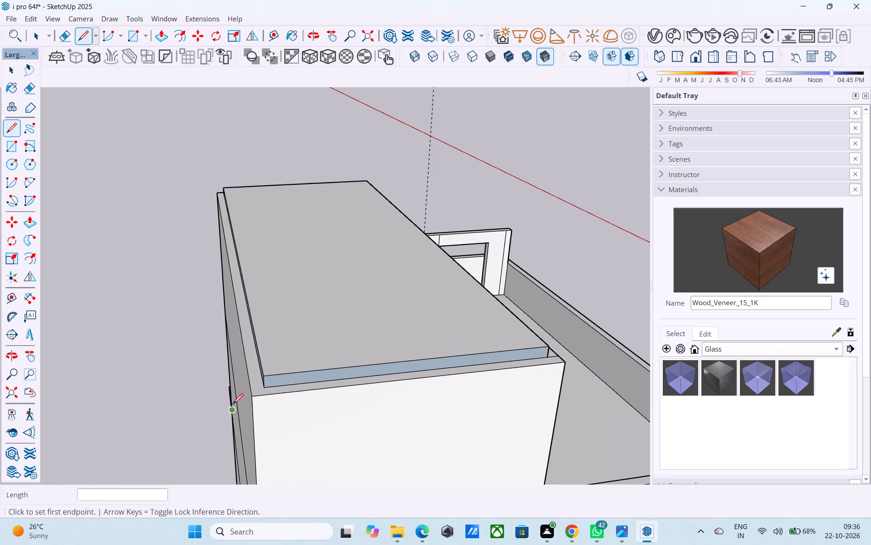
{"action": "middle_click_drag", "start_coordinate": [226, 401], "coordinate": [238, 379]}
{"action": "scroll", "coordinate": [343, 334], "scroll_direction": "up", "scroll_amount": 4}
{"action": "key", "text": "space"}
{"action": "middle_click_drag", "start_coordinate": [309, 286], "coordinate": [369, 295]}
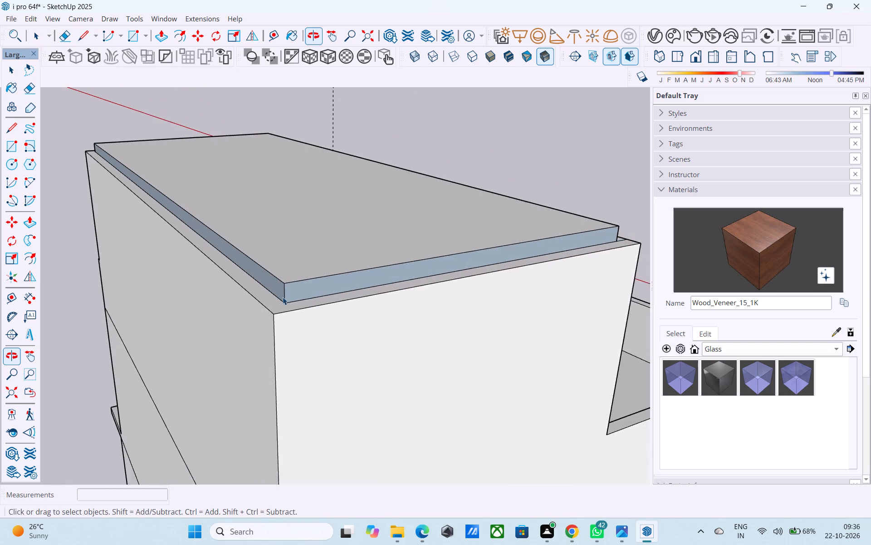
{"action": "scroll", "coordinate": [278, 296], "scroll_direction": "up", "scroll_amount": 5}
{"action": "left_click", "coordinate": [296, 289]}
{"action": "right_click", "coordinate": [297, 289]}
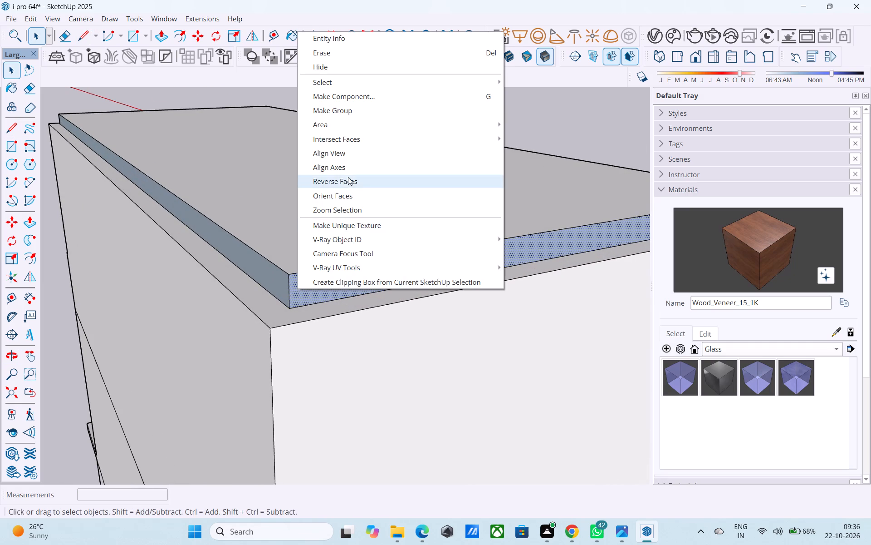
{"action": "left_click", "coordinate": [348, 177]}
{"action": "left_click", "coordinate": [287, 280]}
{"action": "right_click", "coordinate": [287, 280]}
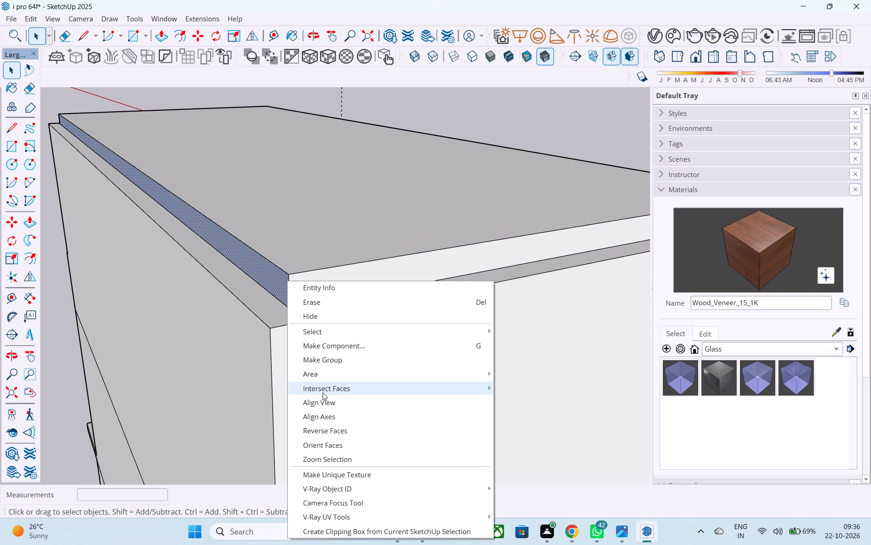
{"action": "left_click", "coordinate": [341, 433]}
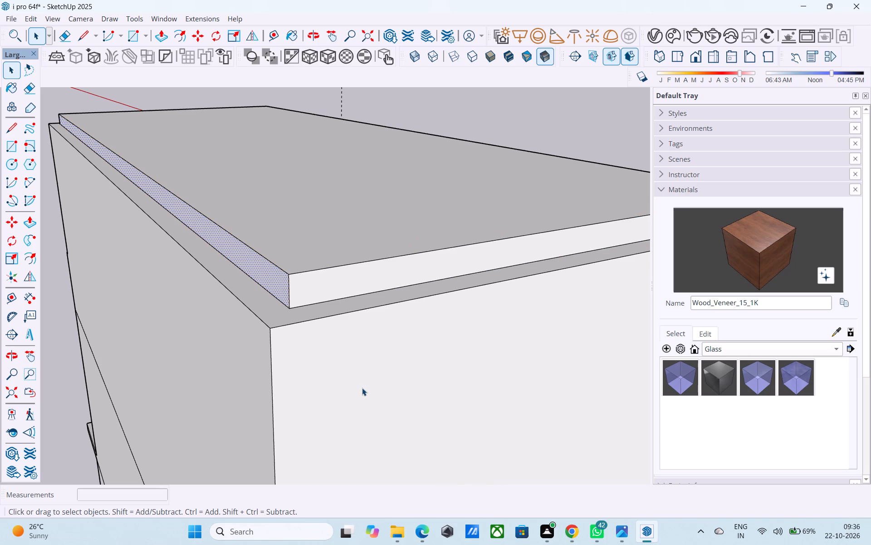
Push/Pull the roof slab's rear face outward, flush with the outer edge of the rear wall.
{"action": "left_click", "coordinate": [346, 291]}
{"action": "key", "text": "p"}
{"action": "left_click", "coordinate": [346, 291]}
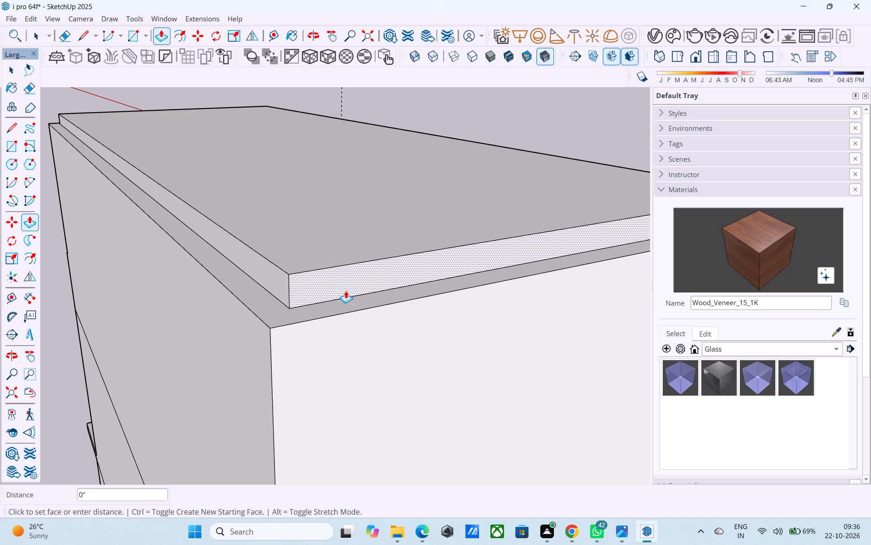
{"action": "left_click", "coordinate": [353, 348]}
{"action": "key", "text": "space"}
Push/Pull the slab's long side face away from the terrace outward by 6", flush with the outer wall.
{"action": "left_click", "coordinate": [289, 296]}
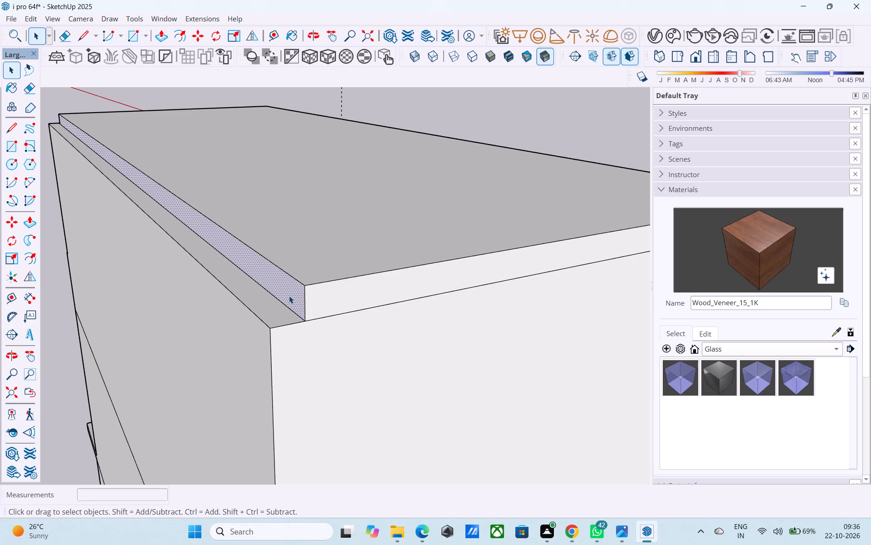
{"action": "key", "text": "p"}
{"action": "left_click", "coordinate": [289, 295]}
{"action": "left_click", "coordinate": [259, 343]}
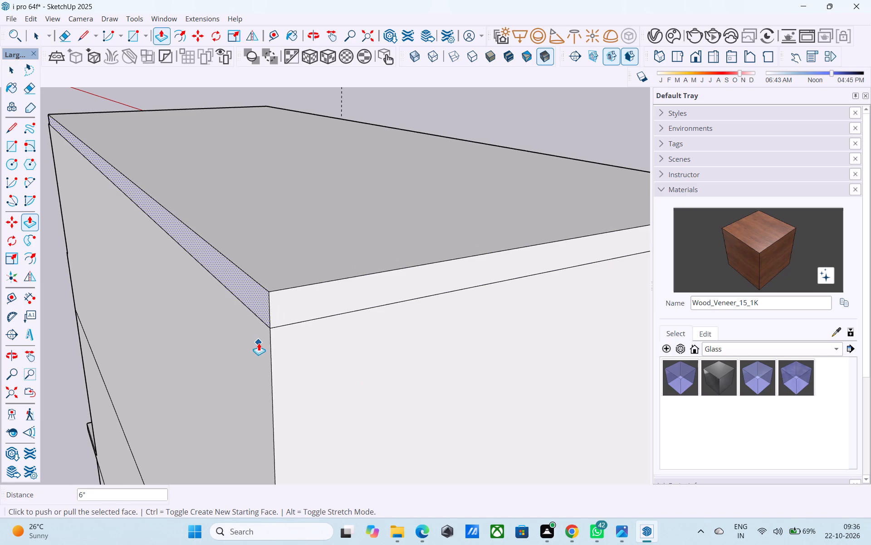
{"action": "key", "text": "space"}
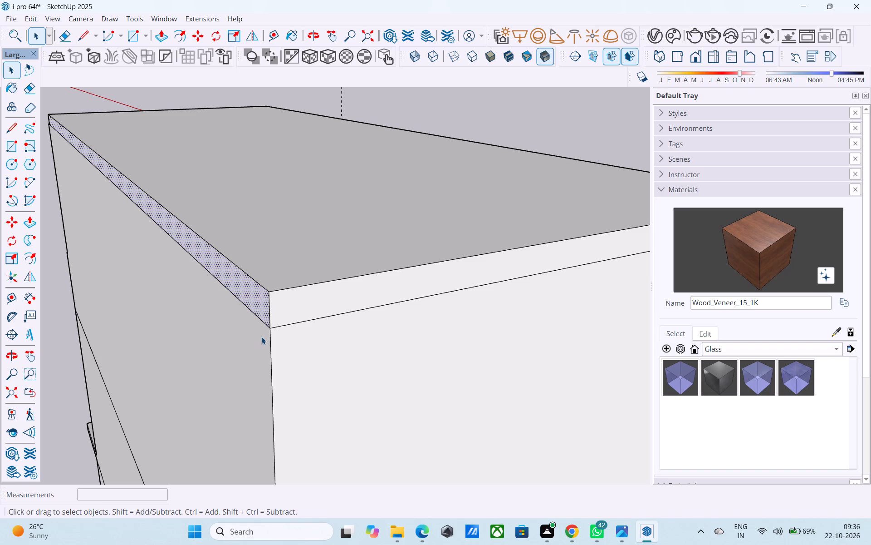
Push/Pull the slab's terrace-side face outward by 6", flush with the outer wall face.
{"action": "scroll", "coordinate": [261, 337], "scroll_direction": "down", "scroll_amount": 10}
{"action": "middle_click_drag", "start_coordinate": [435, 295], "coordinate": [191, 294]}
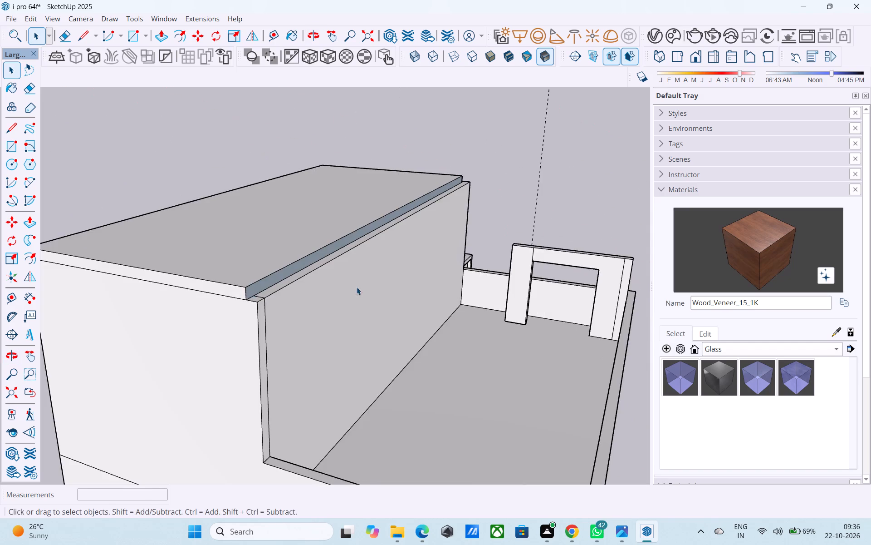
{"action": "scroll", "coordinate": [307, 274], "scroll_direction": "up", "scroll_amount": 4}
{"action": "left_click", "coordinate": [274, 272]}
{"action": "scroll", "coordinate": [273, 272], "scroll_direction": "up", "scroll_amount": 4}
{"action": "key", "text": "p"}
{"action": "left_click", "coordinate": [273, 272]}
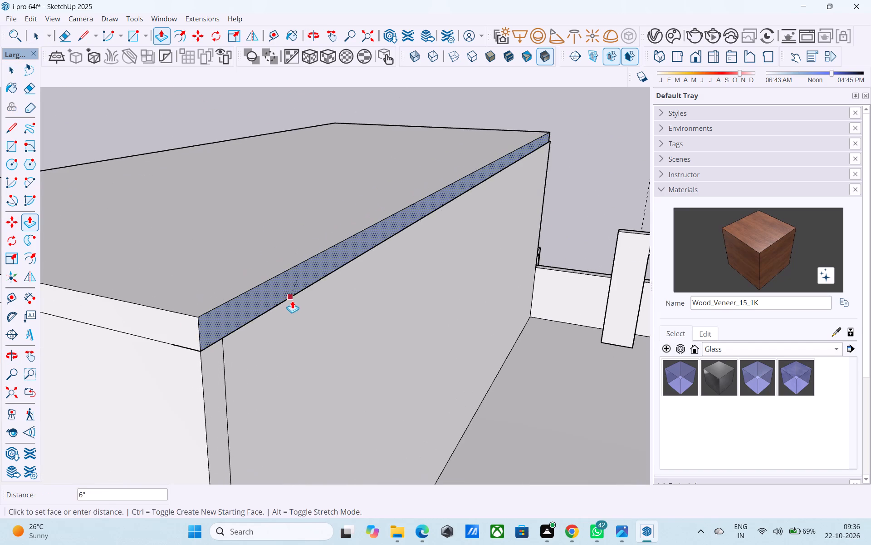
{"action": "left_click", "coordinate": [293, 304]}
Push/Pull the slab's front face above the grooved facade outward by 6", flush with the front wall.
{"action": "middle_click_drag", "start_coordinate": [315, 331], "coordinate": [568, 314]}
{"action": "scroll", "coordinate": [563, 311], "scroll_direction": "down", "scroll_amount": 10}
{"action": "middle_click_drag", "start_coordinate": [354, 371], "coordinate": [705, 388]}
{"action": "middle_click_drag", "start_coordinate": [481, 305], "coordinate": [658, 302]}
{"action": "scroll", "coordinate": [427, 235], "scroll_direction": "up", "scroll_amount": 16}
{"action": "key", "text": "space"}
{"action": "left_click", "coordinate": [389, 309]}
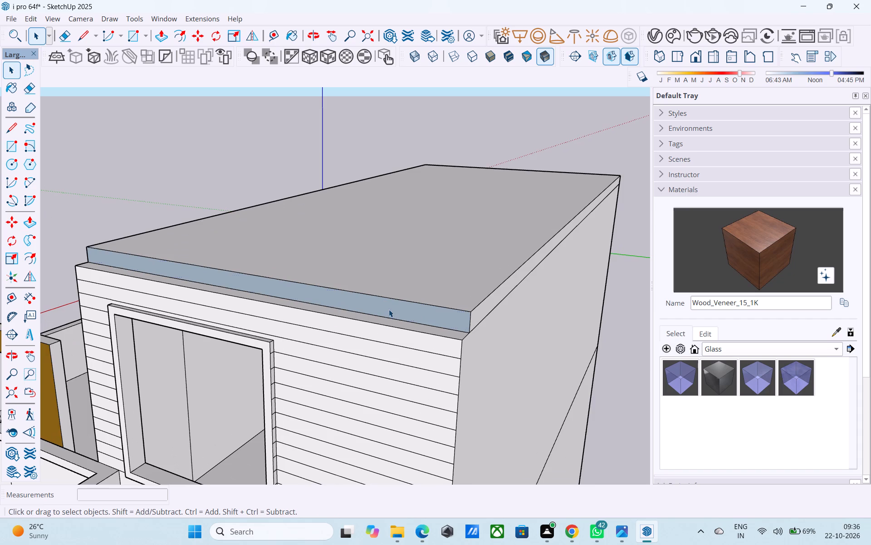
{"action": "scroll", "coordinate": [388, 311], "scroll_direction": "up", "scroll_amount": 3}
{"action": "key", "text": "p"}
{"action": "left_click", "coordinate": [388, 311]}
{"action": "left_click", "coordinate": [379, 344]}
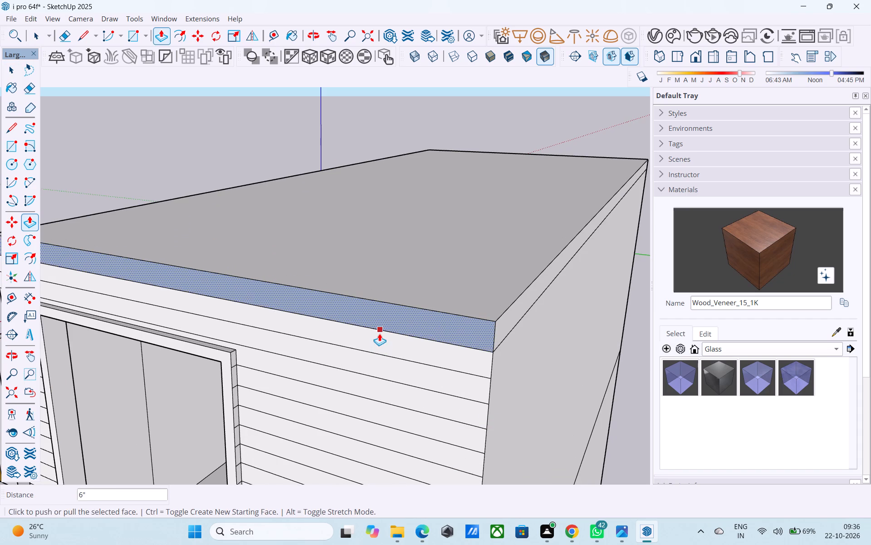
{"action": "key", "text": "space"}
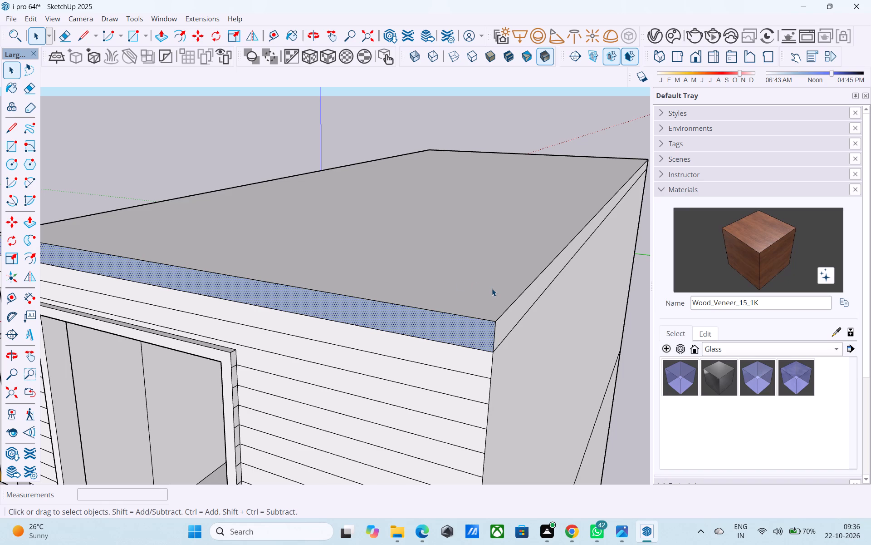
Examine the roof slab and its edges along the front and side of the tall block.
{"action": "scroll", "coordinate": [492, 288], "scroll_direction": "down", "scroll_amount": 3}
{"action": "middle_click_drag", "start_coordinate": [492, 292], "coordinate": [488, 286]}
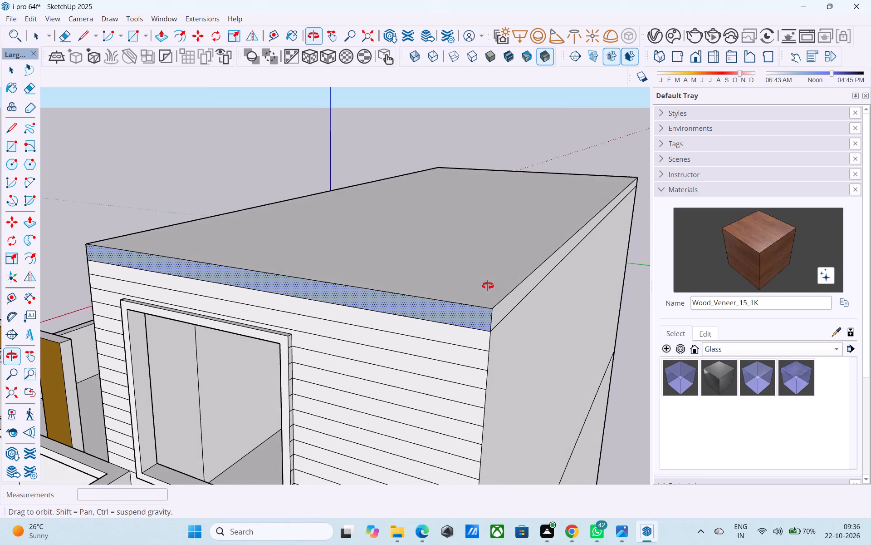
{"action": "middle_click_drag", "start_coordinate": [488, 286], "coordinate": [484, 270]}
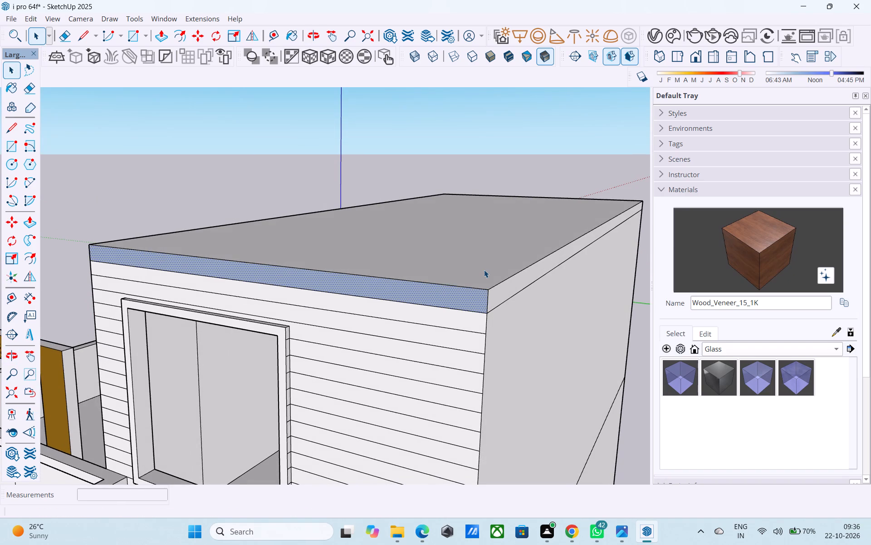
{"action": "middle_click_drag", "start_coordinate": [483, 269], "coordinate": [440, 268]}
{"action": "scroll", "coordinate": [428, 297], "scroll_direction": "up", "scroll_amount": 4}
{"action": "scroll", "coordinate": [426, 295], "scroll_direction": "down", "scroll_amount": 10}
{"action": "middle_click_drag", "start_coordinate": [421, 307], "coordinate": [543, 271]}
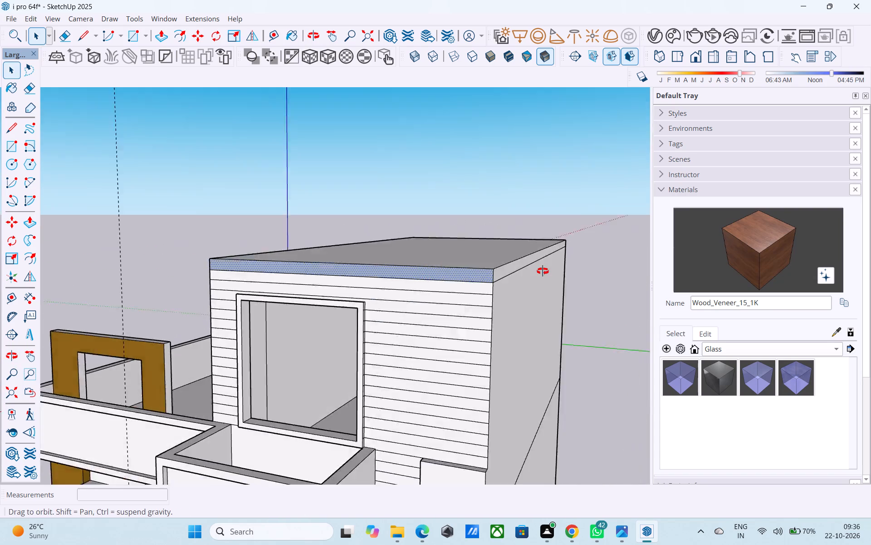
Push/Pull the roof slab's front face above the grooved facade outward by 2'.
{"action": "middle_click_drag", "start_coordinate": [543, 271], "coordinate": [545, 271]}
{"action": "middle_click_drag", "start_coordinate": [545, 271], "coordinate": [513, 278]}
{"action": "scroll", "coordinate": [513, 278], "scroll_direction": "up", "scroll_amount": 3}
{"action": "left_click", "coordinate": [495, 267]}
{"action": "key", "text": "p"}
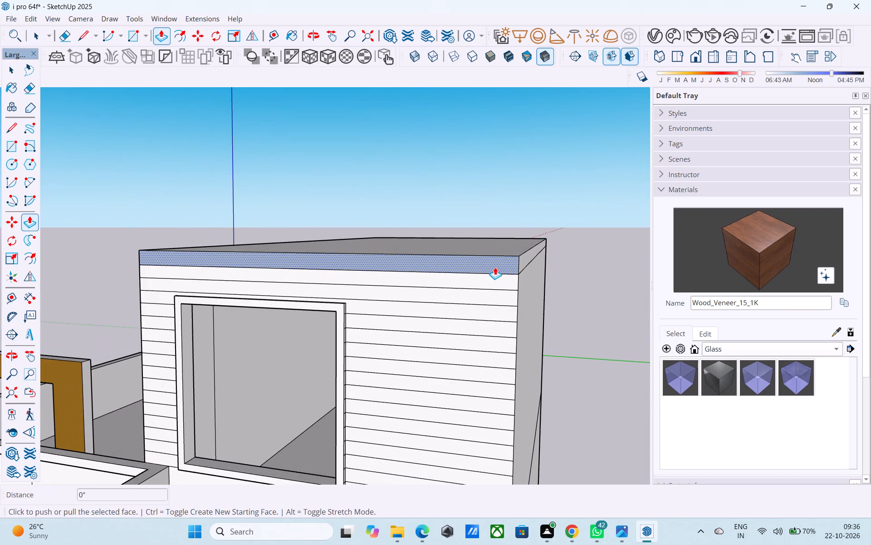
{"action": "left_click", "coordinate": [495, 267]}
{"action": "type", "text": "2'"}
{"action": "key", "text": "Return"}
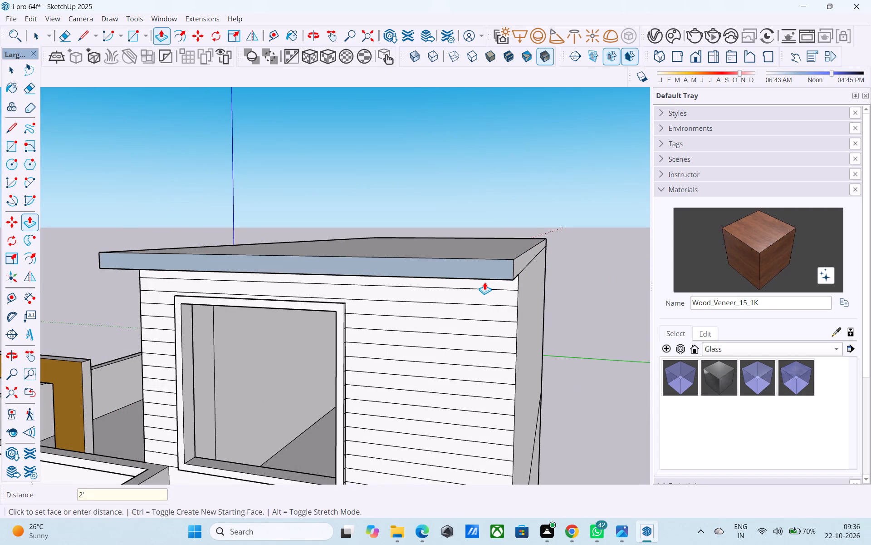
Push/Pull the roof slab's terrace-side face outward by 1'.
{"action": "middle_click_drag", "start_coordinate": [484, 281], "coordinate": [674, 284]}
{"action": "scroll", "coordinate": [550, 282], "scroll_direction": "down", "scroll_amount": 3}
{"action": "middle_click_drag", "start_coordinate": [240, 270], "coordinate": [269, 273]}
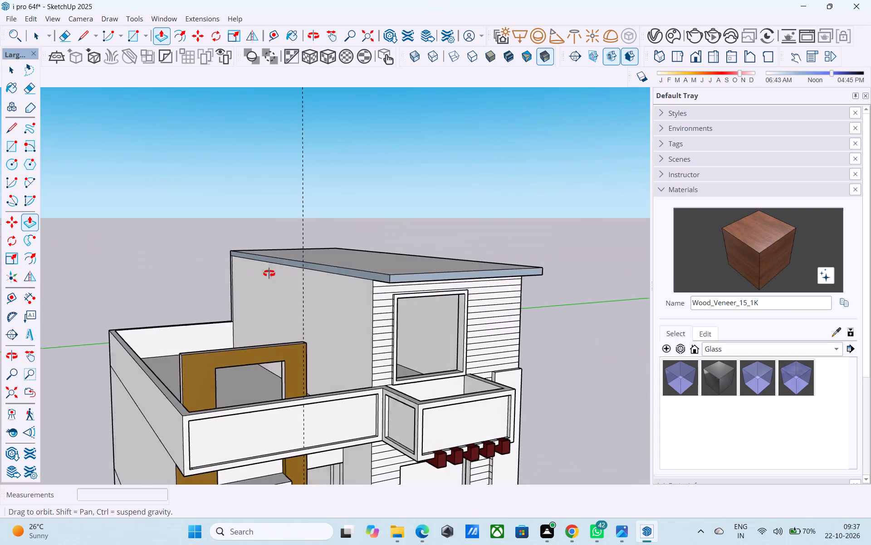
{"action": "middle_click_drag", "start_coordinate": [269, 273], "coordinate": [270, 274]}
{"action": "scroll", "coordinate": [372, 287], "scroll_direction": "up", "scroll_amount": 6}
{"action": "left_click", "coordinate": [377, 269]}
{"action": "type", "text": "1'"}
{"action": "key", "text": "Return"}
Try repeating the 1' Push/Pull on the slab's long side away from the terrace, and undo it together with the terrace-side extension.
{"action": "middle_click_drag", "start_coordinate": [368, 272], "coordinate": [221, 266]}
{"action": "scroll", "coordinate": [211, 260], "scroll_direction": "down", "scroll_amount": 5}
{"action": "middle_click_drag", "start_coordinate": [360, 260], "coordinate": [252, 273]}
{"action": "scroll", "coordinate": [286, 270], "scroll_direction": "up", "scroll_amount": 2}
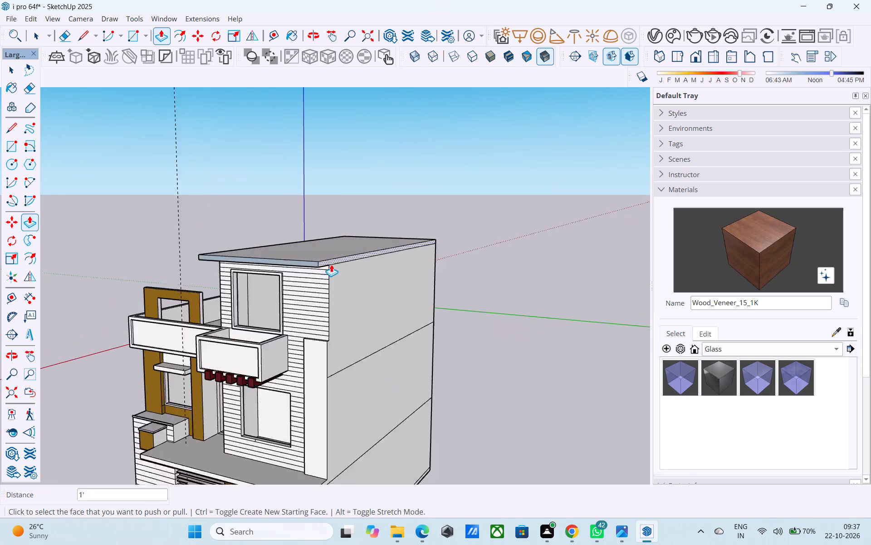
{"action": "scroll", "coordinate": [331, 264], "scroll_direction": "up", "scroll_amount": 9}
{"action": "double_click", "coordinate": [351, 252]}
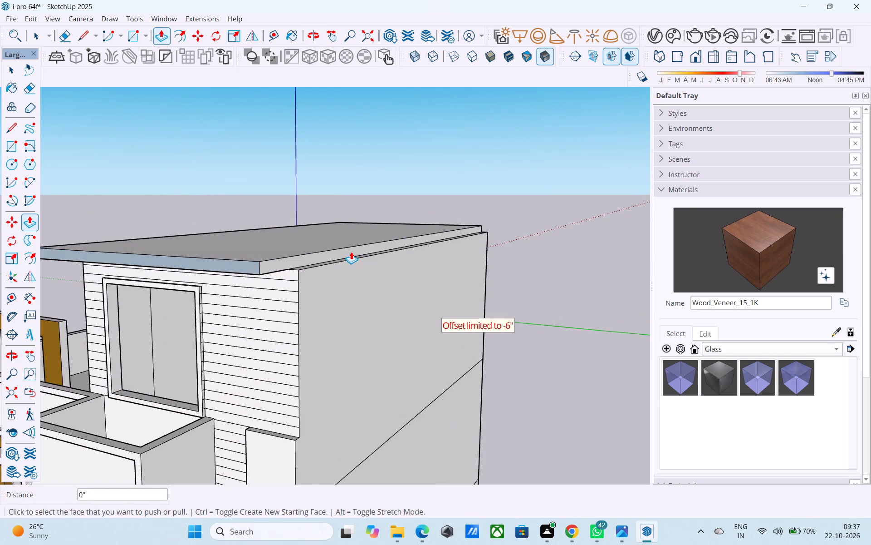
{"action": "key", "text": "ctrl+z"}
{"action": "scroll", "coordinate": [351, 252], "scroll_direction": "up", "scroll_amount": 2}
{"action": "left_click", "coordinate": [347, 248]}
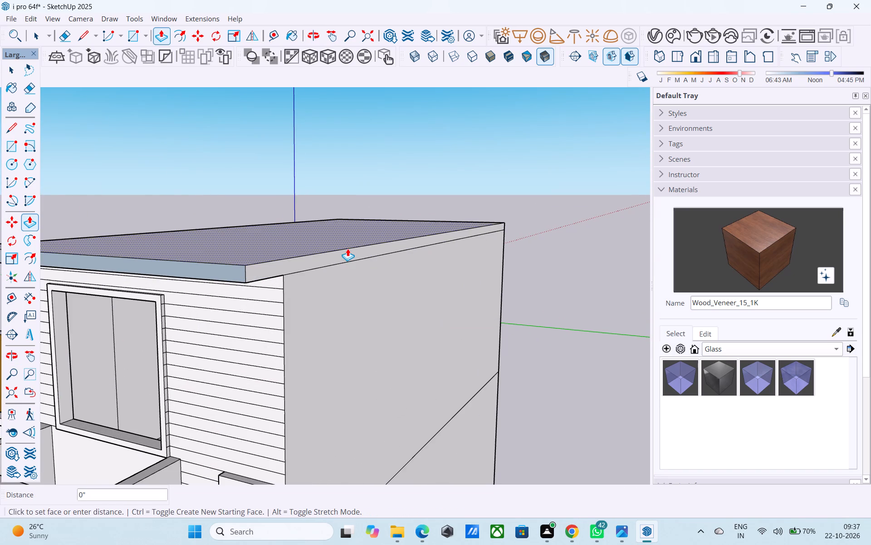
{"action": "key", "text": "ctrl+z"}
Push/Pull the slab's long side face away from the terrace outward by 1'.
{"action": "left_click", "coordinate": [338, 258]}
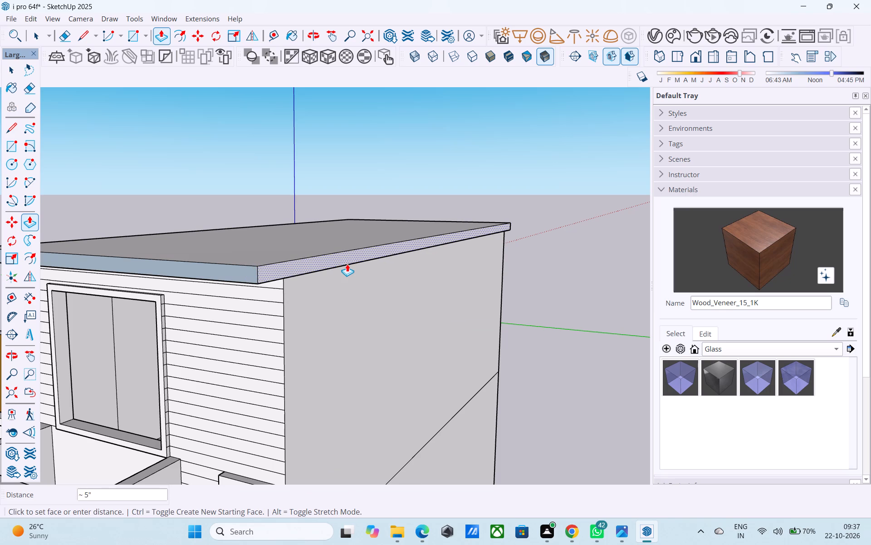
{"action": "type", "text": "1'"}
{"action": "key", "text": "Return"}
Push/Pull the roof slab's rear face outward by 1'.
{"action": "middle_click_drag", "start_coordinate": [347, 264], "coordinate": [210, 273]}
{"action": "scroll", "coordinate": [285, 267], "scroll_direction": "up", "scroll_amount": 1}
{"action": "scroll", "coordinate": [210, 273], "scroll_direction": "down", "scroll_amount": 3}
{"action": "middle_click_drag", "start_coordinate": [413, 261], "coordinate": [312, 261]}
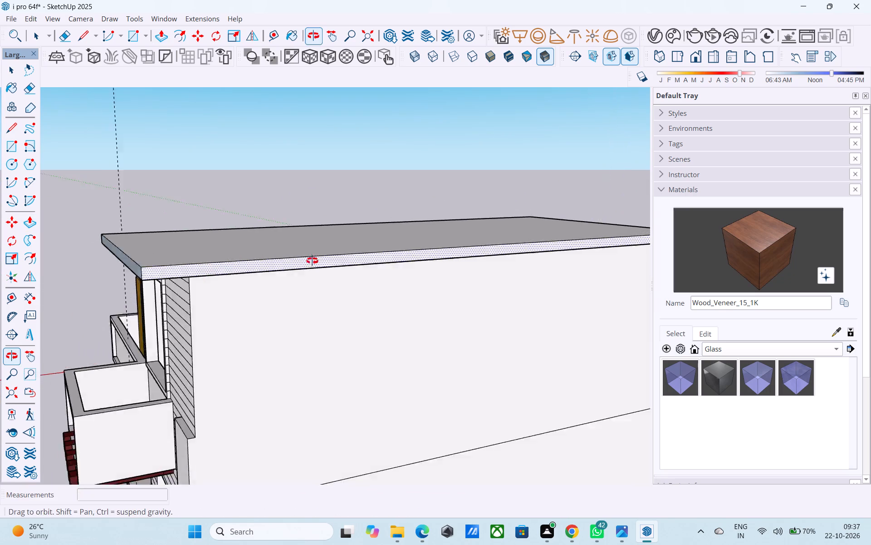
{"action": "middle_click_drag", "start_coordinate": [312, 261], "coordinate": [170, 259]}
{"action": "middle_click_drag", "start_coordinate": [321, 244], "coordinate": [201, 229]}
{"action": "scroll", "coordinate": [189, 228], "scroll_direction": "down", "scroll_amount": 4}
{"action": "scroll", "coordinate": [273, 255], "scroll_direction": "up", "scroll_amount": 6}
{"action": "left_click", "coordinate": [374, 214]}
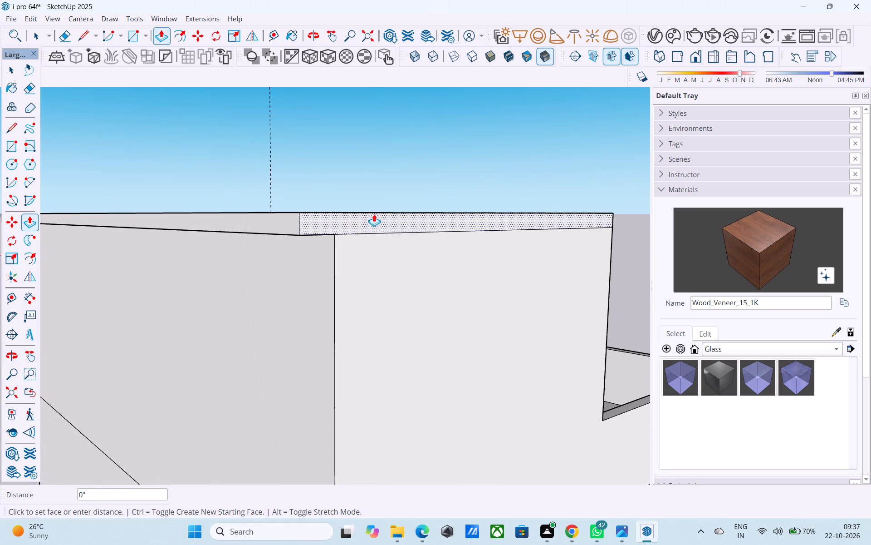
{"action": "type", "text": "1'"}
{"action": "key", "text": "Return"}
Push/Pull the roof slab's terrace-side face outward by 1'.
{"action": "scroll", "coordinate": [409, 233], "scroll_direction": "down", "scroll_amount": 5}
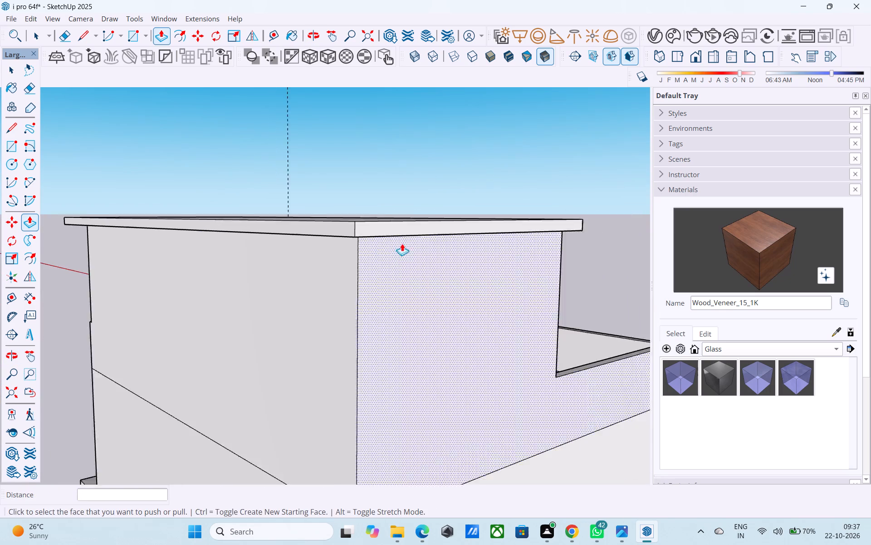
{"action": "middle_click_drag", "start_coordinate": [327, 270], "coordinate": [596, 256]}
{"action": "middle_click_drag", "start_coordinate": [334, 271], "coordinate": [584, 307]}
{"action": "middle_click_drag", "start_coordinate": [347, 329], "coordinate": [556, 254]}
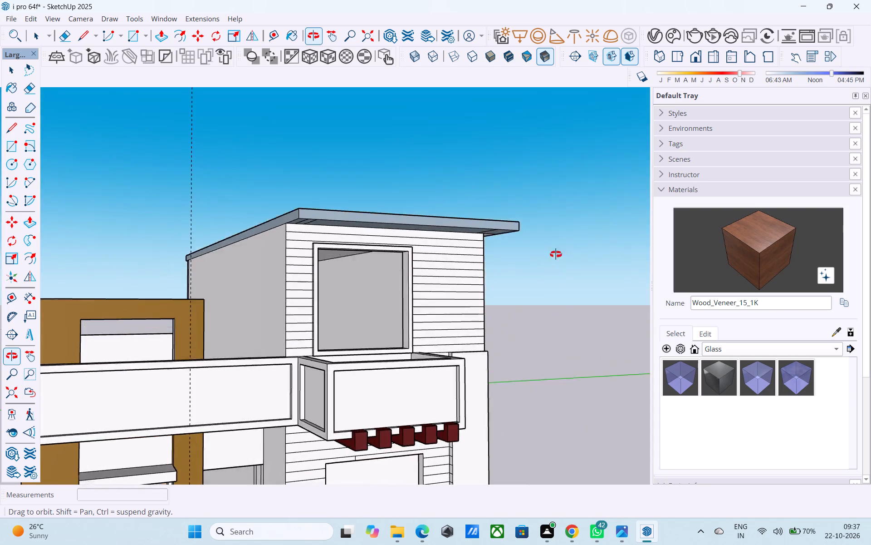
{"action": "middle_click_drag", "start_coordinate": [556, 254], "coordinate": [591, 313]}
{"action": "scroll", "coordinate": [240, 222], "scroll_direction": "up", "scroll_amount": 4}
{"action": "left_click", "coordinate": [269, 240]}
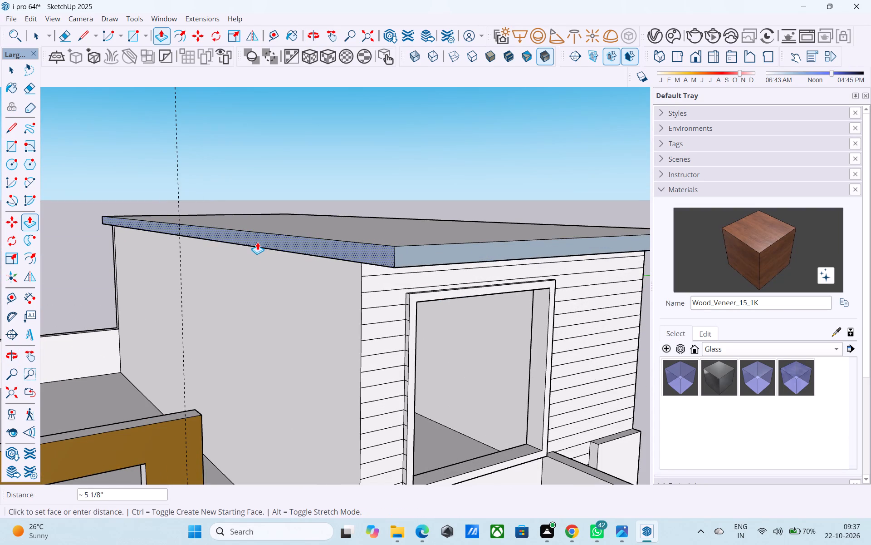
{"action": "type", "text": "1'"}
{"action": "key", "text": "Return"}
{"action": "key", "text": "space"}
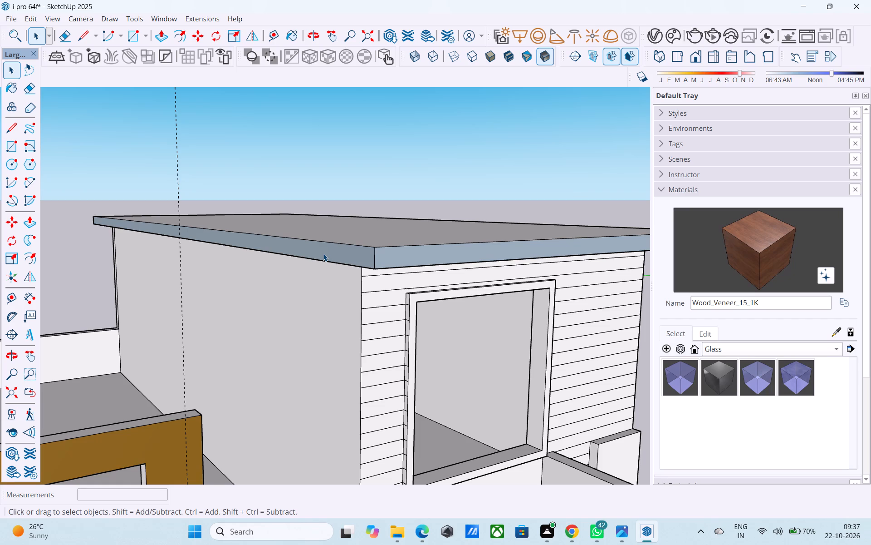
Save the model.
{"action": "key", "text": "ctrl+s"}
Reverse the blue-grey back faces on the roof slab's front and terrace-side edges.
{"action": "middle_click_drag", "start_coordinate": [394, 281], "coordinate": [375, 292]}
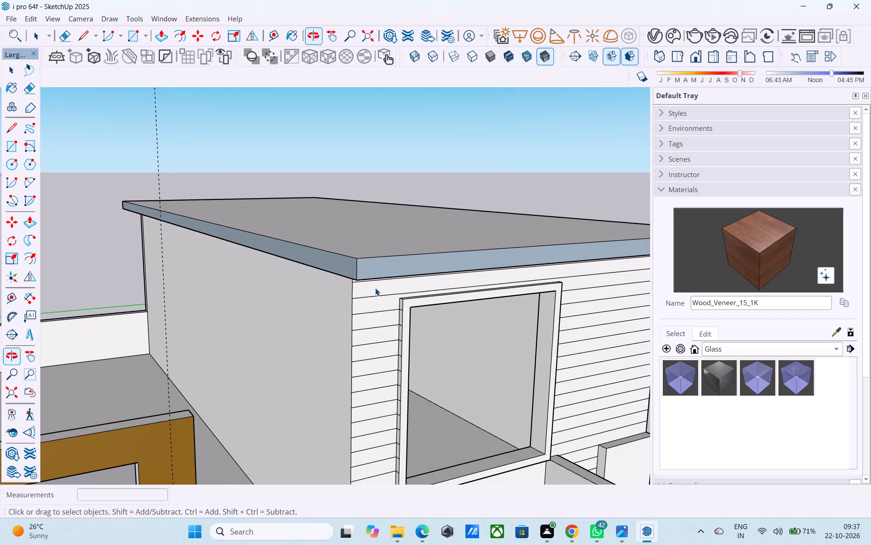
{"action": "left_click", "coordinate": [369, 265]}
{"action": "right_click", "coordinate": [369, 265]}
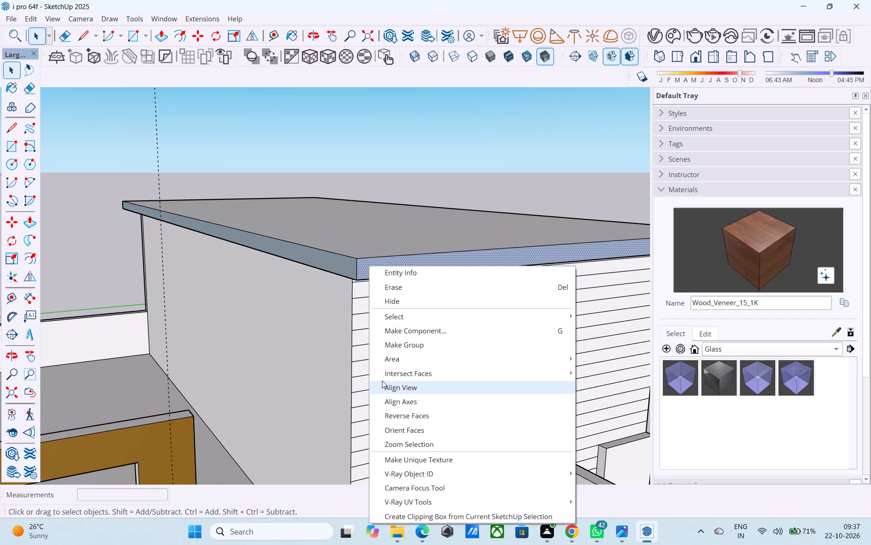
{"action": "left_click", "coordinate": [401, 419]}
{"action": "left_click", "coordinate": [344, 269]}
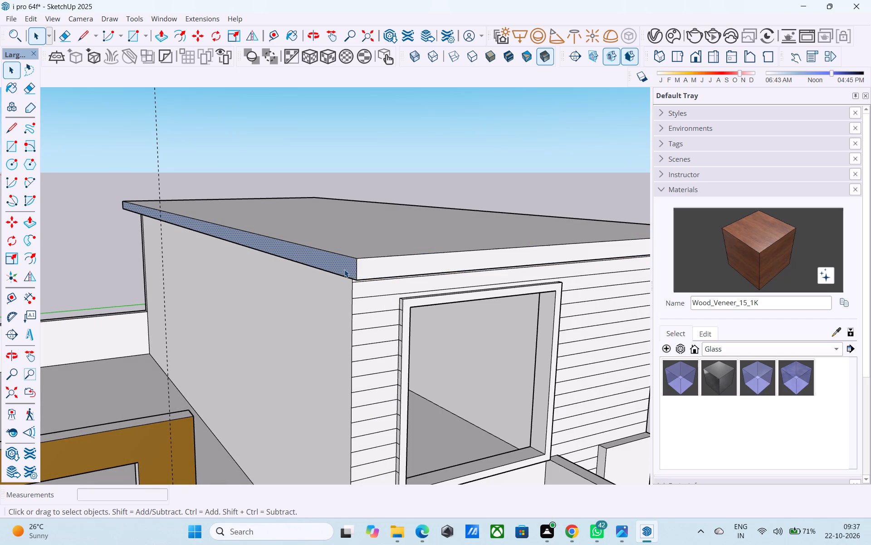
{"action": "right_click", "coordinate": [344, 269]}
{"action": "left_click", "coordinate": [389, 423]}
Examine the overhanging roof slab's edges all around the tall block and from the front.
{"action": "scroll", "coordinate": [299, 435], "scroll_direction": "down", "scroll_amount": 6}
{"action": "middle_click_drag", "start_coordinate": [406, 398], "coordinate": [205, 401]}
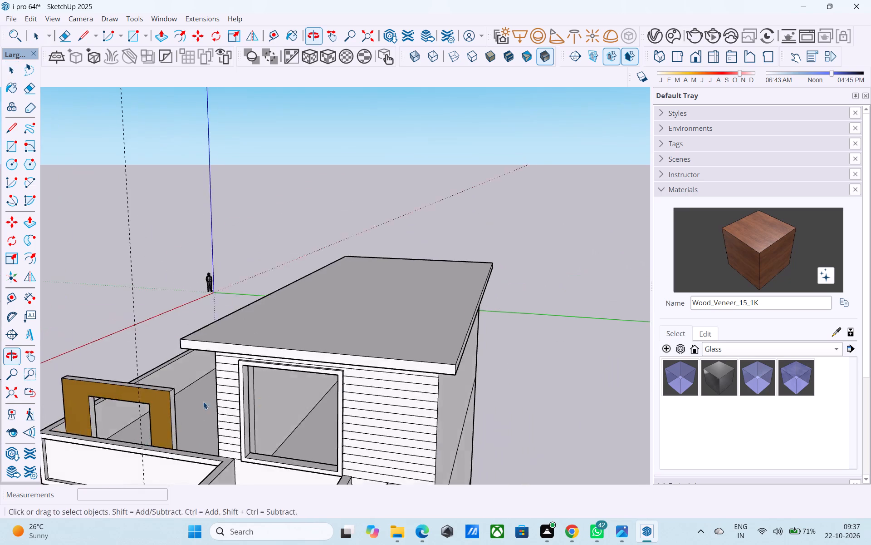
{"action": "middle_click_drag", "start_coordinate": [497, 369], "coordinate": [355, 361]}
{"action": "scroll", "coordinate": [351, 359], "scroll_direction": "up", "scroll_amount": 4}
{"action": "middle_click_drag", "start_coordinate": [525, 353], "coordinate": [257, 359]}
{"action": "scroll", "coordinate": [259, 343], "scroll_direction": "down", "scroll_amount": 5}
{"action": "middle_click_drag", "start_coordinate": [397, 363], "coordinate": [457, 356]}
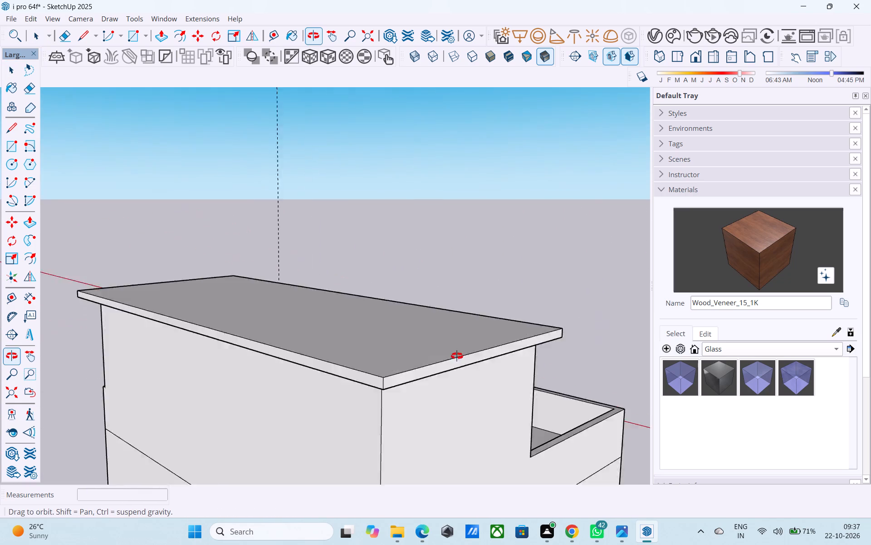
{"action": "middle_click_drag", "start_coordinate": [457, 356], "coordinate": [663, 356]}
{"action": "middle_click_drag", "start_coordinate": [152, 366], "coordinate": [523, 362]}
{"action": "scroll", "coordinate": [454, 323], "scroll_direction": "down", "scroll_amount": 5}
{"action": "middle_click_drag", "start_coordinate": [416, 362], "coordinate": [333, 290]}
{"action": "scroll", "coordinate": [426, 263], "scroll_direction": "down", "scroll_amount": 2}
{"action": "middle_click_drag", "start_coordinate": [421, 267], "coordinate": [359, 315]}
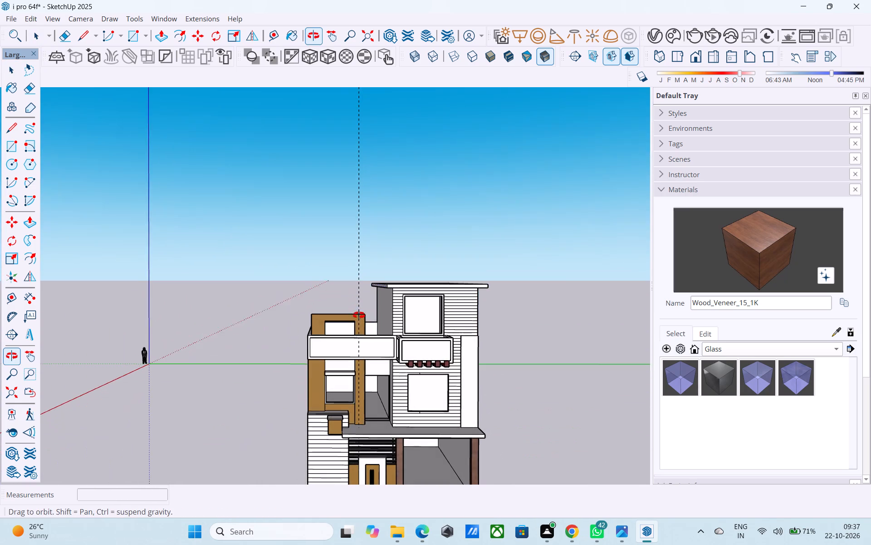
{"action": "middle_click_drag", "start_coordinate": [359, 315], "coordinate": [358, 317]}
Save the model.
{"action": "key", "text": "ctrl+s"}
Erase the vertical dashed guide line rising in front of the facade.
{"action": "middle_click_drag", "start_coordinate": [402, 356], "coordinate": [396, 330], "text": "shift"}
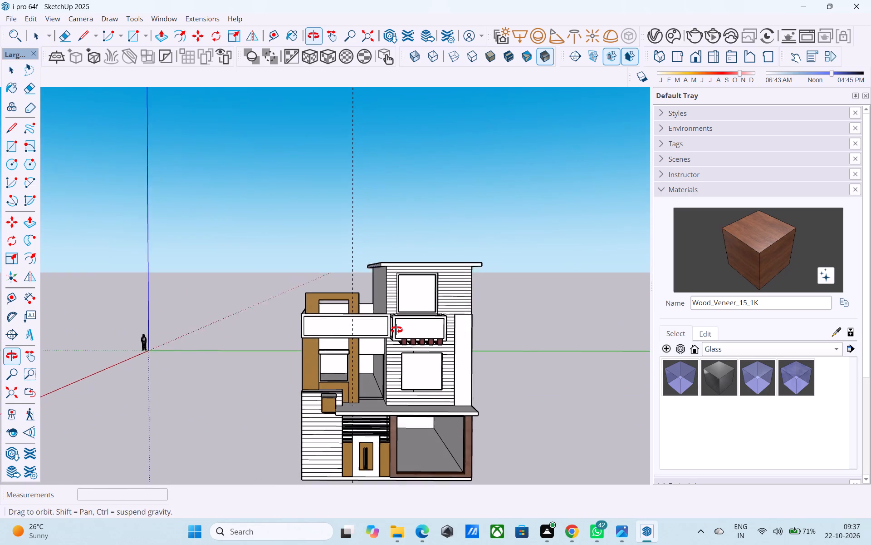
{"action": "middle_click_drag", "start_coordinate": [396, 330], "coordinate": [382, 324], "text": "shift"}
{"action": "scroll", "coordinate": [385, 326], "scroll_direction": "up", "scroll_amount": 4}
{"action": "middle_click_drag", "start_coordinate": [412, 329], "coordinate": [401, 335], "text": "shift"}
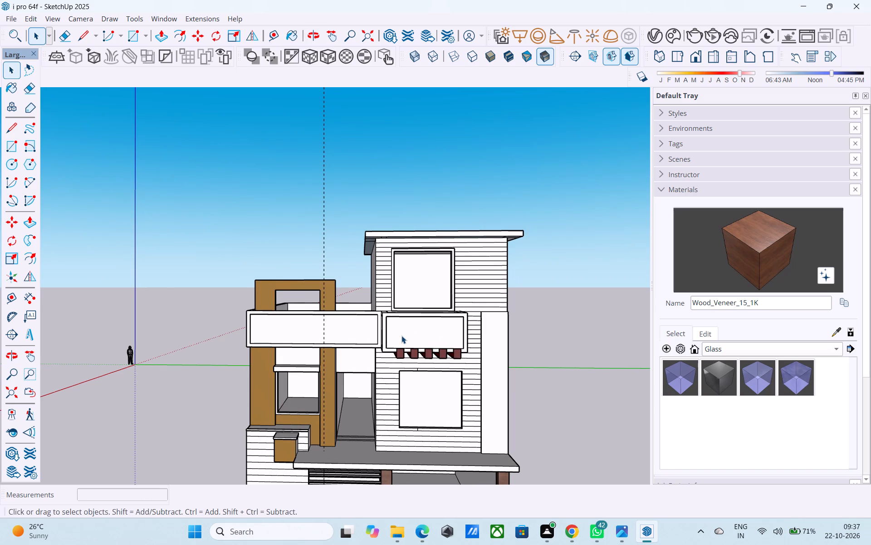
{"action": "scroll", "coordinate": [414, 342], "scroll_direction": "down", "scroll_amount": 3}
{"action": "middle_click_drag", "start_coordinate": [415, 347], "coordinate": [411, 341]}
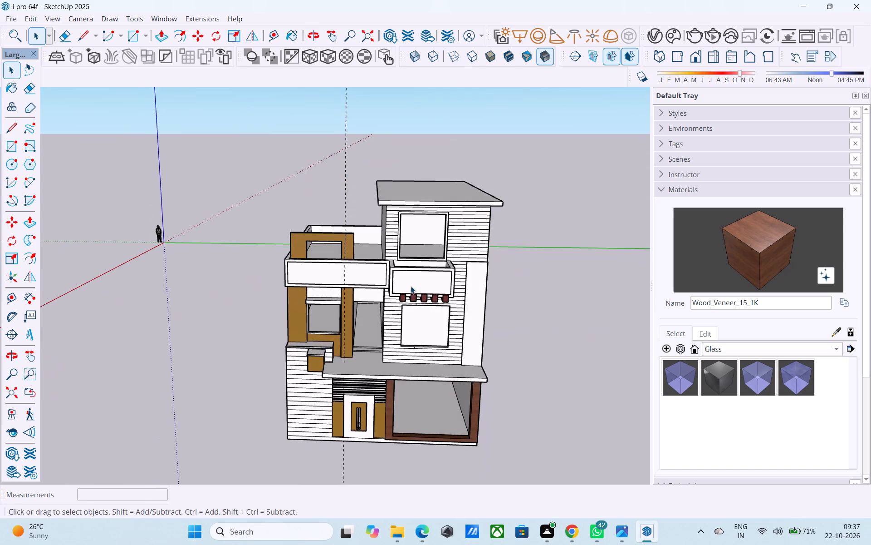
{"action": "middle_click_drag", "start_coordinate": [411, 286], "coordinate": [414, 358]}
{"action": "left_click", "coordinate": [363, 300]}
{"action": "left_click", "coordinate": [347, 238]}
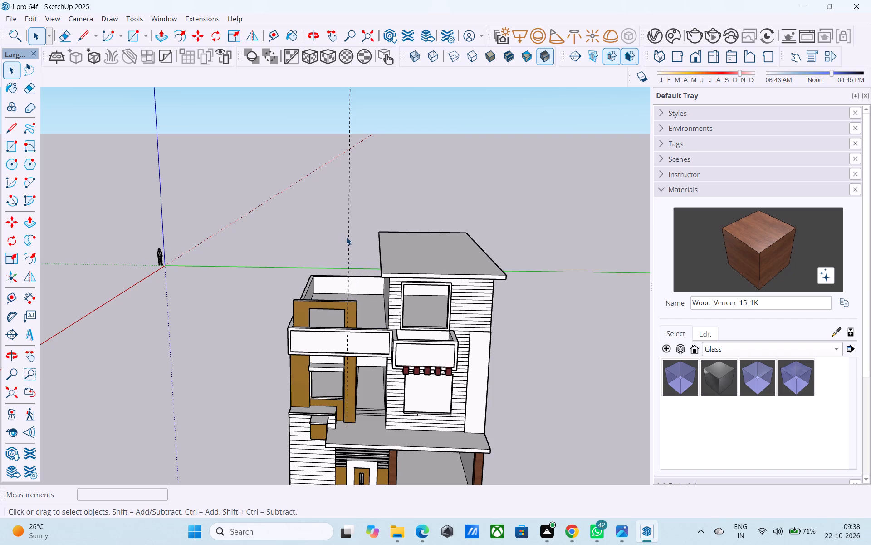
{"action": "key", "text": "e"}
{"action": "left_click_drag", "start_coordinate": [348, 238], "coordinate": [353, 240]}
{"action": "key", "text": "space"}
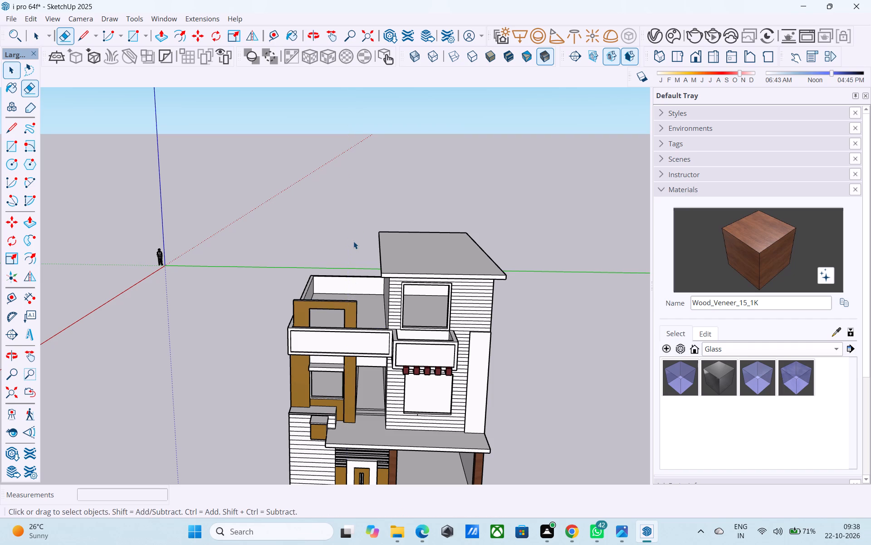
Save the model.
{"action": "key", "text": "ctrl+s"}
Examine the whole house facade from the front and from the terrace side.
{"action": "middle_click_drag", "start_coordinate": [383, 337], "coordinate": [369, 273]}
{"action": "scroll", "coordinate": [370, 277], "scroll_direction": "down", "scroll_amount": 3}
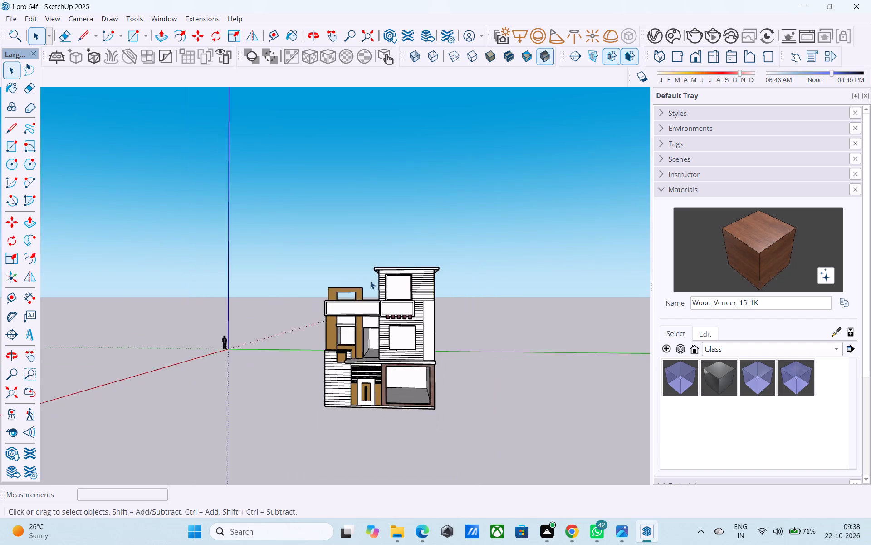
{"action": "scroll", "coordinate": [370, 281], "scroll_direction": "down", "scroll_amount": 1}
{"action": "middle_click_drag", "start_coordinate": [370, 281], "coordinate": [414, 291]}
{"action": "middle_click_drag", "start_coordinate": [408, 297], "coordinate": [391, 302]}
{"action": "scroll", "coordinate": [392, 301], "scroll_direction": "up", "scroll_amount": 6}
{"action": "middle_click_drag", "start_coordinate": [356, 367], "coordinate": [388, 305], "text": "shift"}
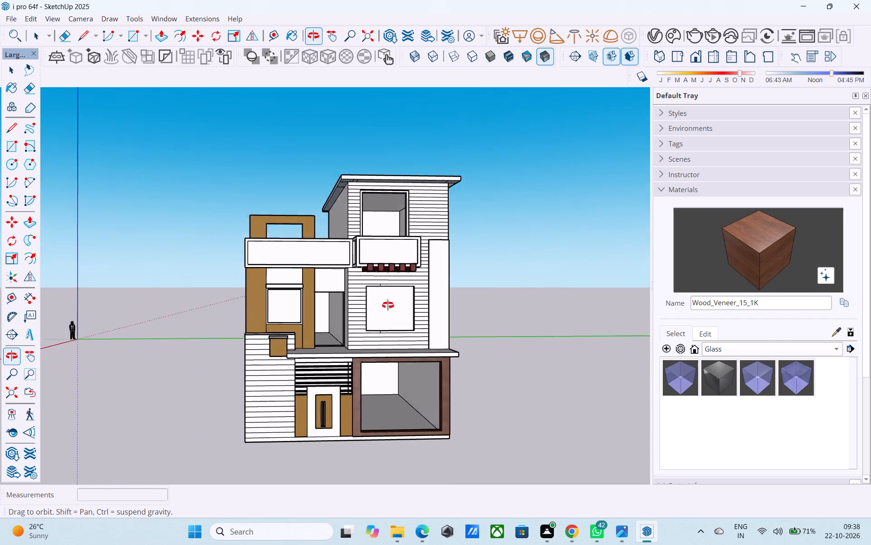
{"action": "middle_click_drag", "start_coordinate": [388, 305], "coordinate": [375, 292], "text": "shift"}
{"action": "middle_click_drag", "start_coordinate": [390, 300], "coordinate": [558, 297], "text": "shift"}
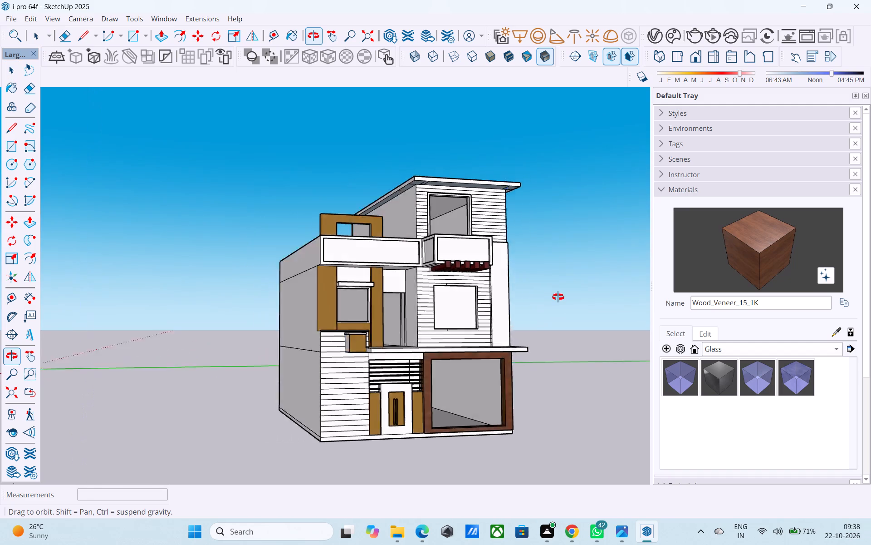
{"action": "middle_click_drag", "start_coordinate": [558, 297], "coordinate": [653, 312], "text": "shift"}
Push/Pull the outer end face of the shade above the brown-framed window outward by 1', across the frame's outer pillar.
{"action": "scroll", "coordinate": [405, 304], "scroll_direction": "up", "scroll_amount": 4}
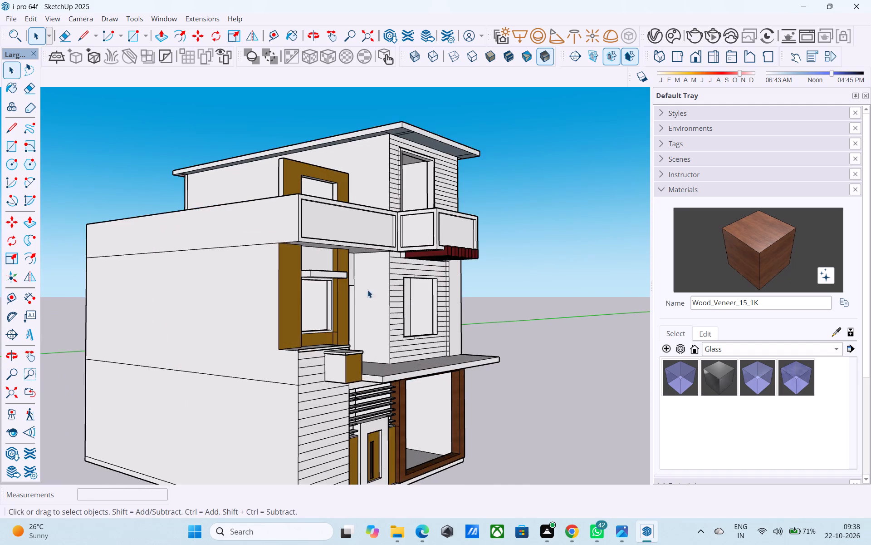
{"action": "scroll", "coordinate": [300, 272], "scroll_direction": "up", "scroll_amount": 5}
{"action": "left_click", "coordinate": [306, 276]}
{"action": "scroll", "coordinate": [306, 276], "scroll_direction": "up", "scroll_amount": 3}
{"action": "key", "text": "p"}
{"action": "left_click", "coordinate": [306, 276]}
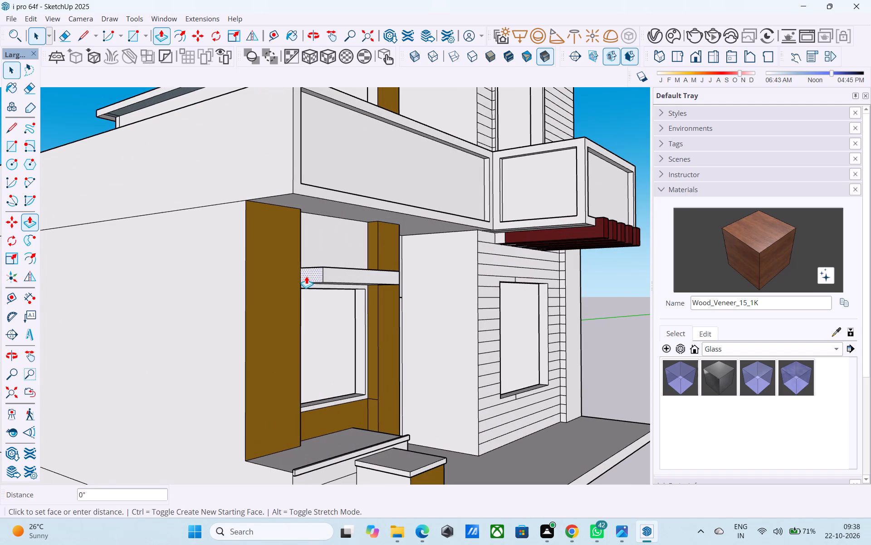
{"action": "type", "text": "1'"}
{"action": "key", "text": "Return"}
Push/Pull the window shade's other end face outward by the same 1', across the brown frame's inner pillar.
{"action": "middle_click_drag", "start_coordinate": [369, 272], "coordinate": [367, 272]}
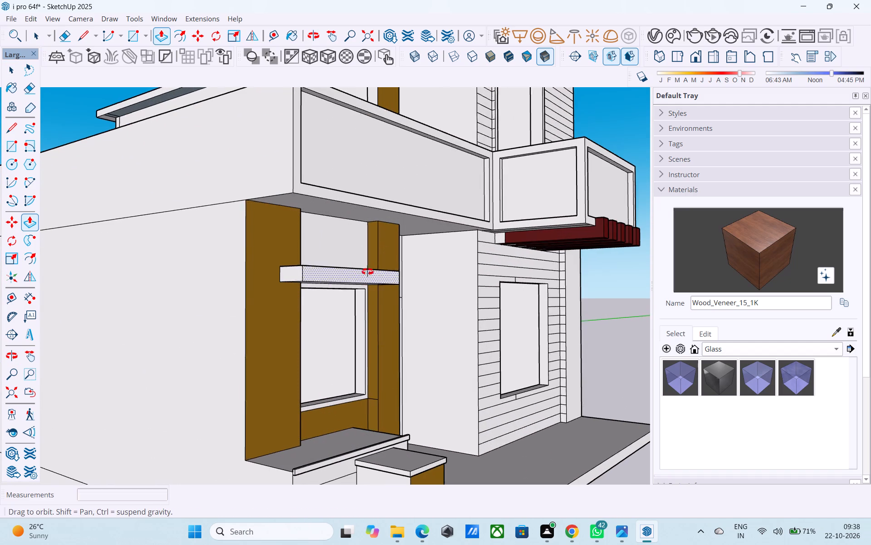
{"action": "middle_click_drag", "start_coordinate": [367, 272], "coordinate": [133, 313]}
{"action": "middle_click_drag", "start_coordinate": [271, 285], "coordinate": [240, 285]}
{"action": "scroll", "coordinate": [240, 285], "scroll_direction": "up", "scroll_amount": 10}
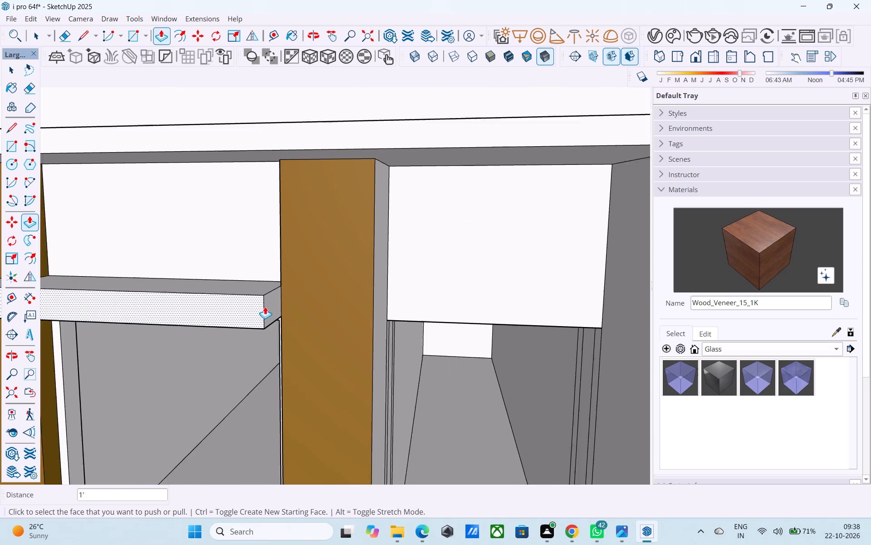
{"action": "double_click", "coordinate": [270, 305]}
{"action": "scroll", "coordinate": [404, 301], "scroll_direction": "down", "scroll_amount": 12}
{"action": "middle_click_drag", "start_coordinate": [375, 346], "coordinate": [402, 248]}
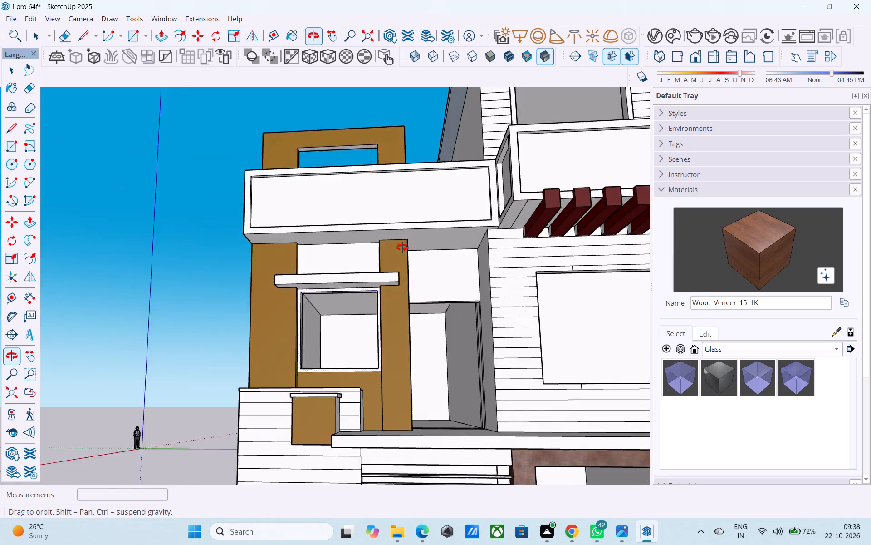
{"action": "middle_click_drag", "start_coordinate": [402, 248], "coordinate": [412, 218]}
Save the model.
{"action": "key", "text": "ctrl+s"}
{"action": "key", "text": "space"}
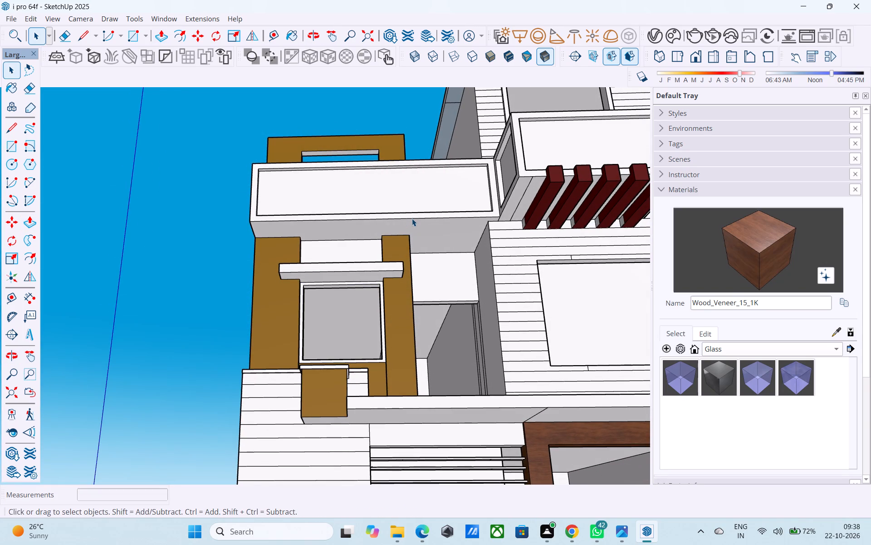
{"action": "scroll", "coordinate": [412, 218], "scroll_direction": "down", "scroll_amount": 1}
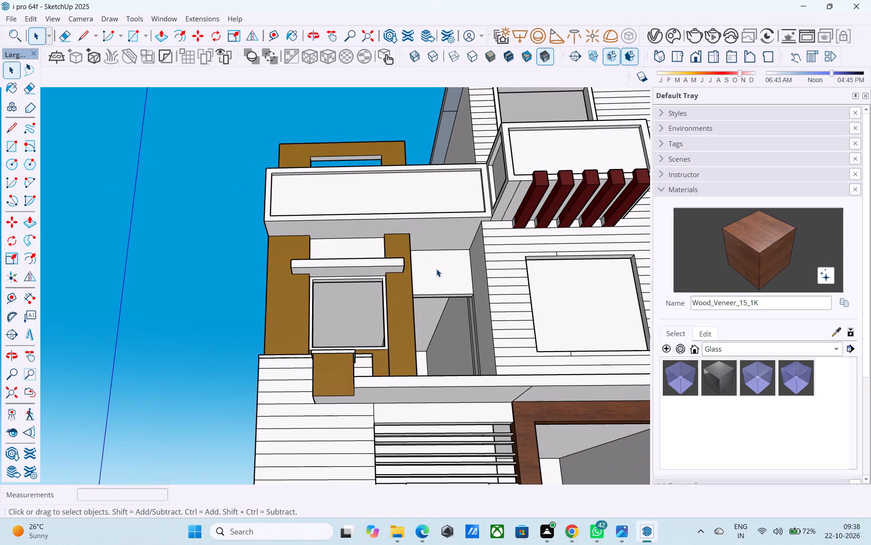
Erase the two stray short vertical edges below and above the large window opening in the grooved wall.
{"action": "middle_click_drag", "start_coordinate": [436, 269], "coordinate": [411, 220]}
{"action": "scroll", "coordinate": [411, 220], "scroll_direction": "down", "scroll_amount": 2}
{"action": "middle_click_drag", "start_coordinate": [412, 220], "coordinate": [408, 186]}
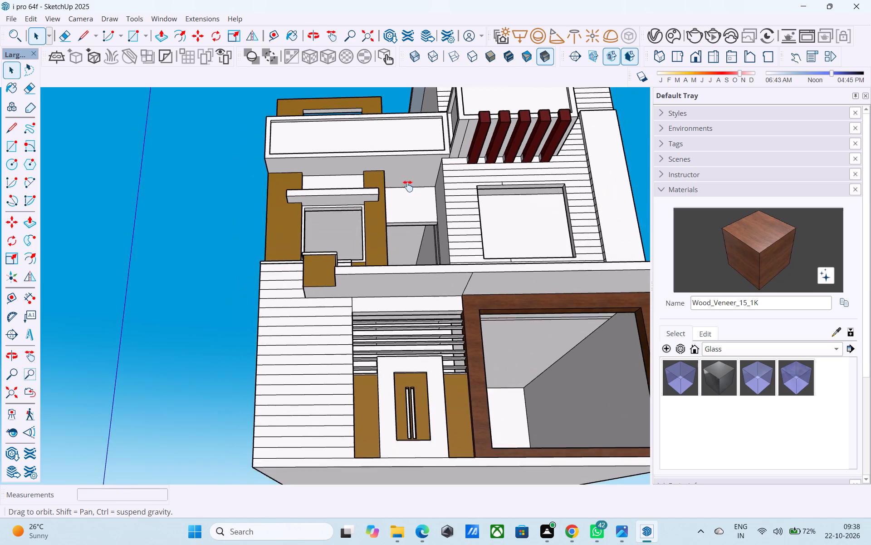
{"action": "middle_click_drag", "start_coordinate": [408, 186], "coordinate": [391, 258]}
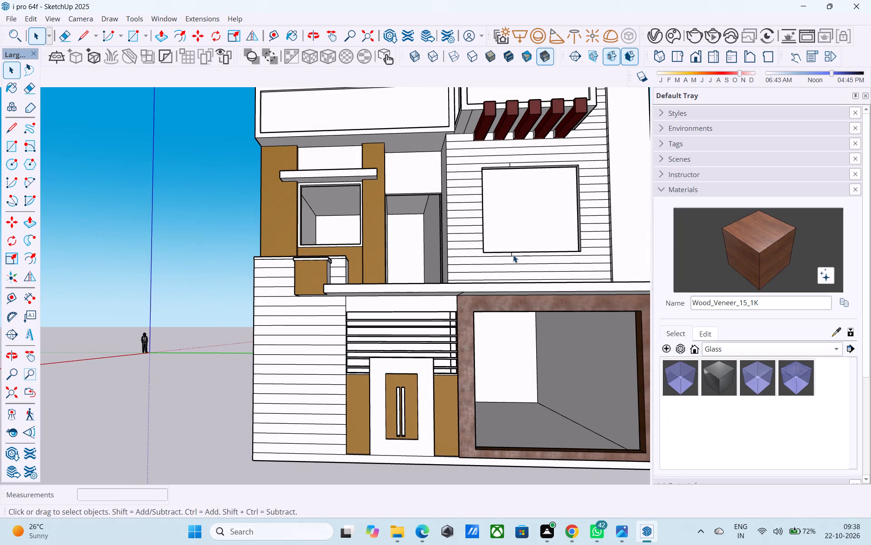
{"action": "scroll", "coordinate": [513, 255], "scroll_direction": "up", "scroll_amount": 13}
{"action": "key", "text": "e"}
{"action": "left_click", "coordinate": [509, 254]}
{"action": "scroll", "coordinate": [500, 272], "scroll_direction": "down", "scroll_amount": 8}
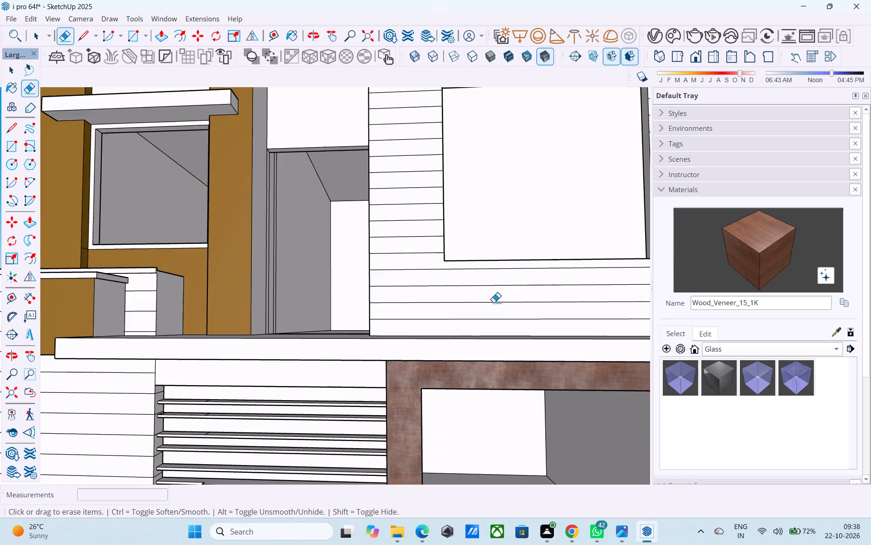
{"action": "scroll", "coordinate": [494, 302], "scroll_direction": "down", "scroll_amount": 3}
{"action": "middle_click_drag", "start_coordinate": [492, 281], "coordinate": [458, 402], "text": "shift"}
{"action": "scroll", "coordinate": [468, 300], "scroll_direction": "up", "scroll_amount": 11}
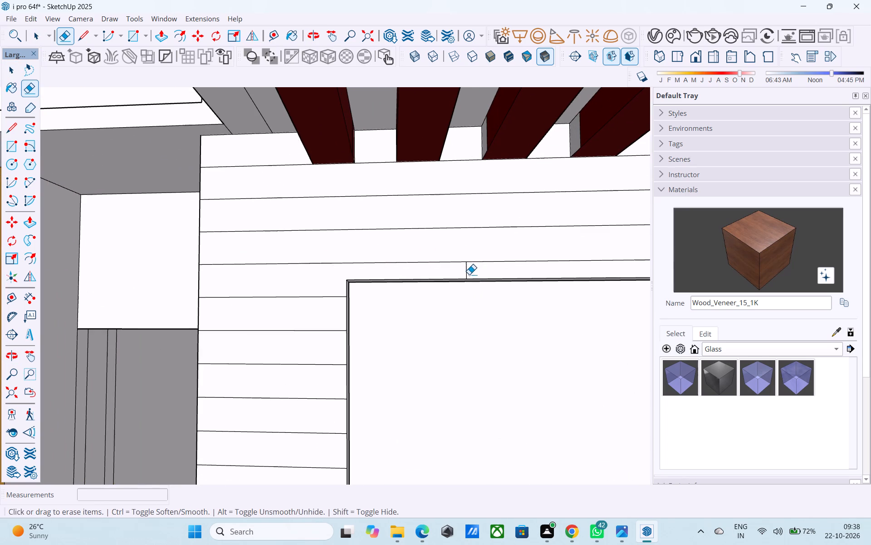
{"action": "left_click", "coordinate": [466, 274]}
Save the model.
{"action": "key", "text": "ctrl+s"}
{"action": "key", "text": "space"}
Draw a short line from the recessed parapet panel's upper outer corner up to the parapet's top edge, above the brown-framed window.
{"action": "scroll", "coordinate": [465, 270], "scroll_direction": "down", "scroll_amount": 4}
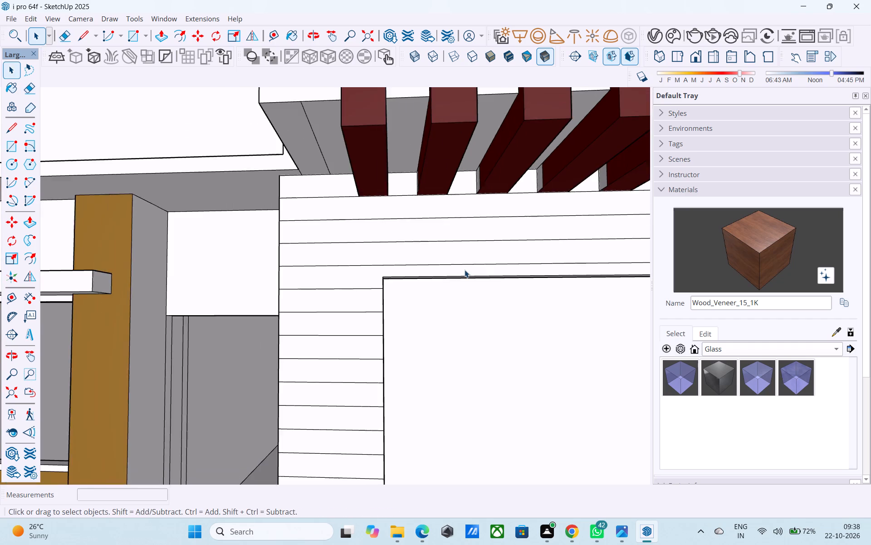
{"action": "scroll", "coordinate": [465, 270], "scroll_direction": "down", "scroll_amount": 11}
{"action": "middle_click_drag", "start_coordinate": [440, 310], "coordinate": [497, 306]}
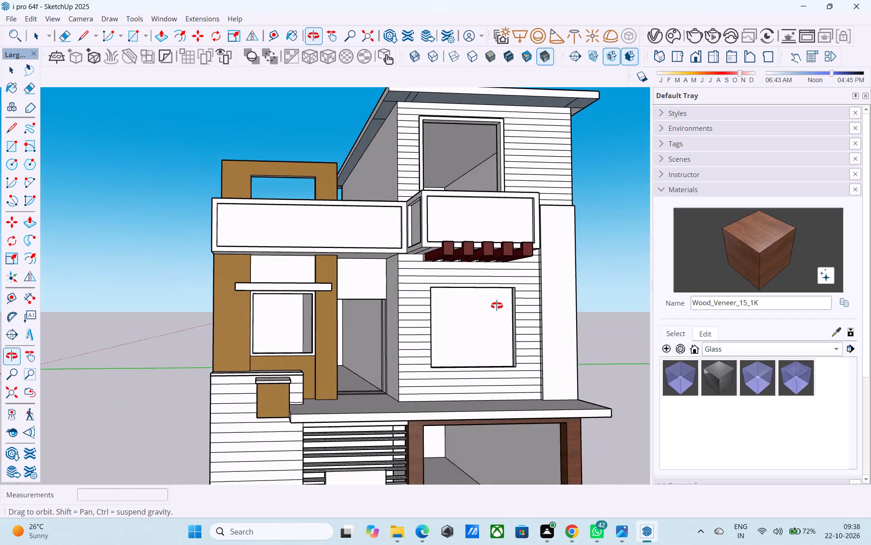
{"action": "middle_click_drag", "start_coordinate": [497, 306], "coordinate": [524, 484]}
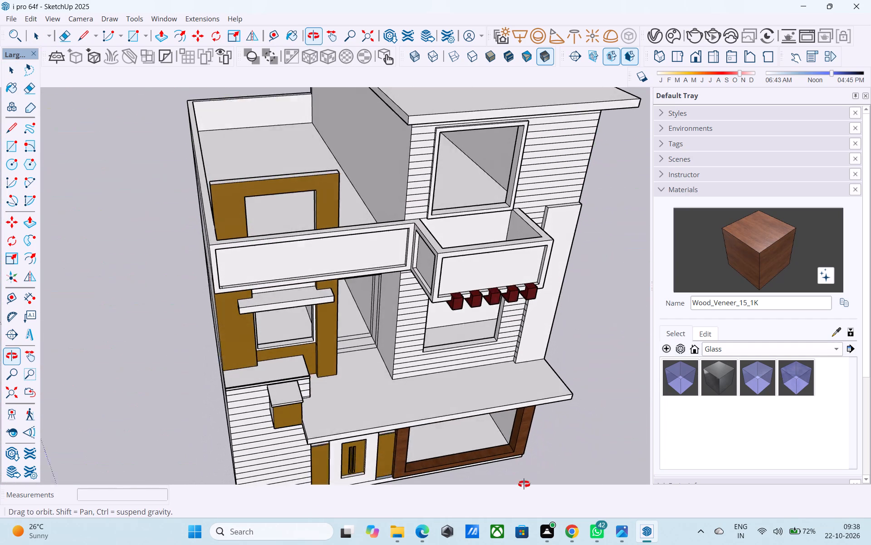
{"action": "middle_click_drag", "start_coordinate": [524, 484], "coordinate": [524, 486]}
{"action": "scroll", "coordinate": [277, 244], "scroll_direction": "up", "scroll_amount": 5}
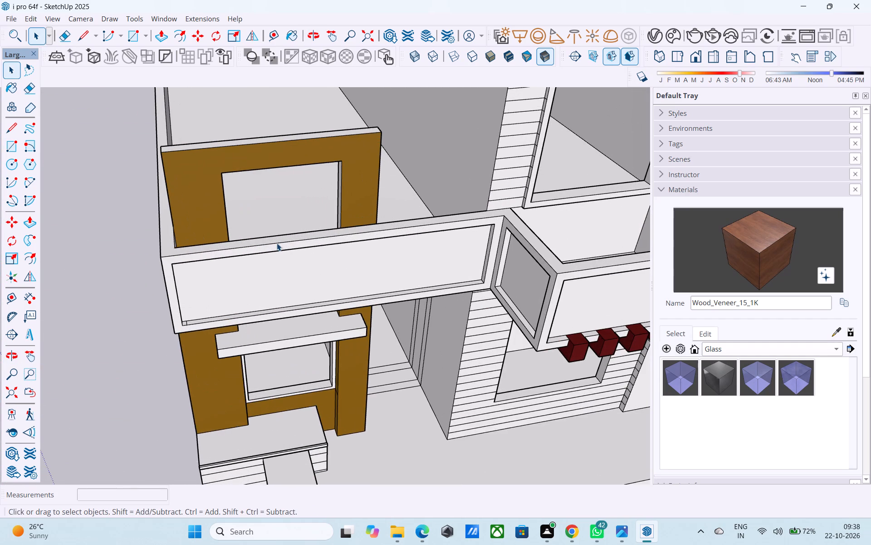
{"action": "middle_click", "coordinate": [277, 243]}
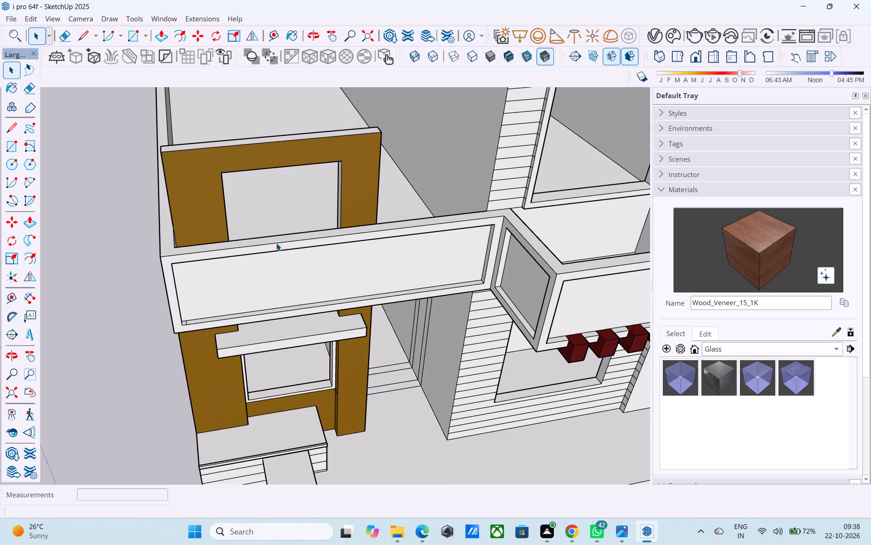
{"action": "middle_click_drag", "start_coordinate": [276, 243], "coordinate": [258, 242]}
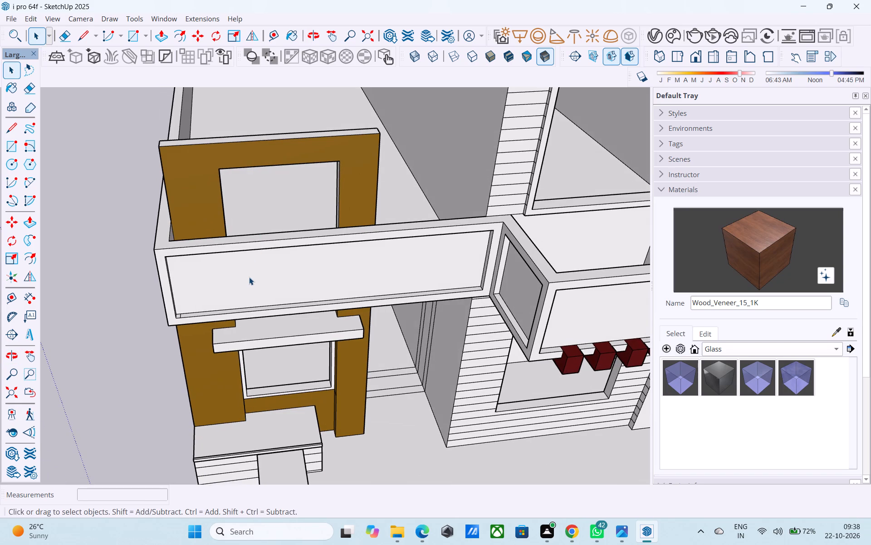
{"action": "middle_click_drag", "start_coordinate": [228, 266], "coordinate": [230, 258]}
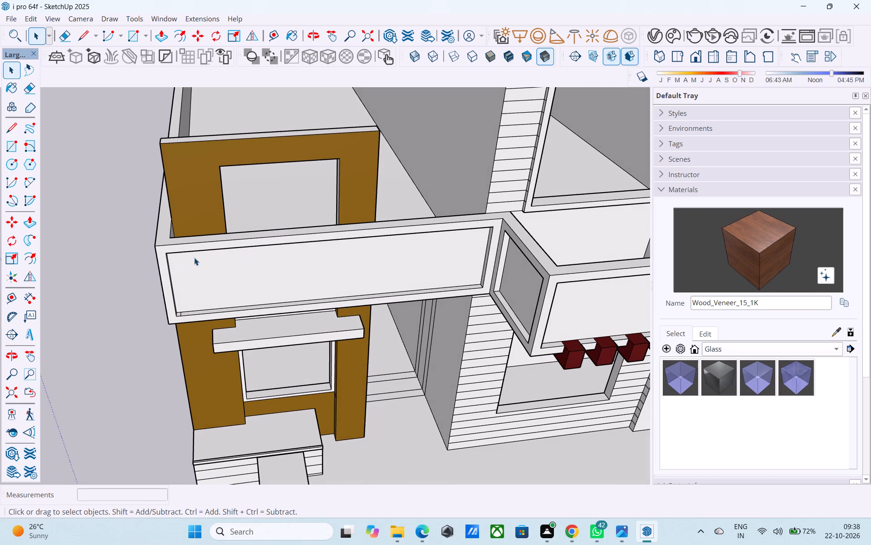
{"action": "scroll", "coordinate": [152, 258], "scroll_direction": "up", "scroll_amount": 3}
{"action": "key", "text": "l"}
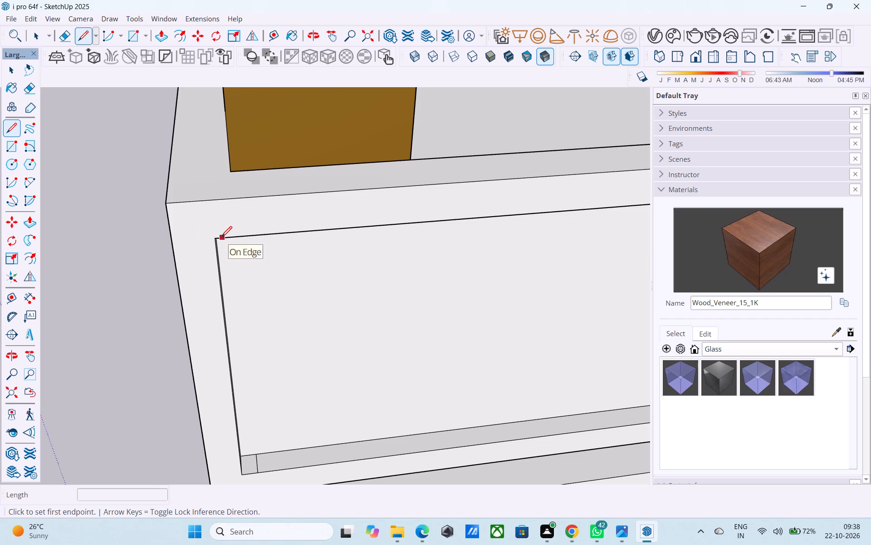
{"action": "left_click", "coordinate": [218, 240]}
{"action": "left_click", "coordinate": [212, 203]}
{"action": "key", "text": "space"}
Copy the short corner line 4' along the upper border of the parapet panel.
{"action": "left_click", "coordinate": [212, 203]}
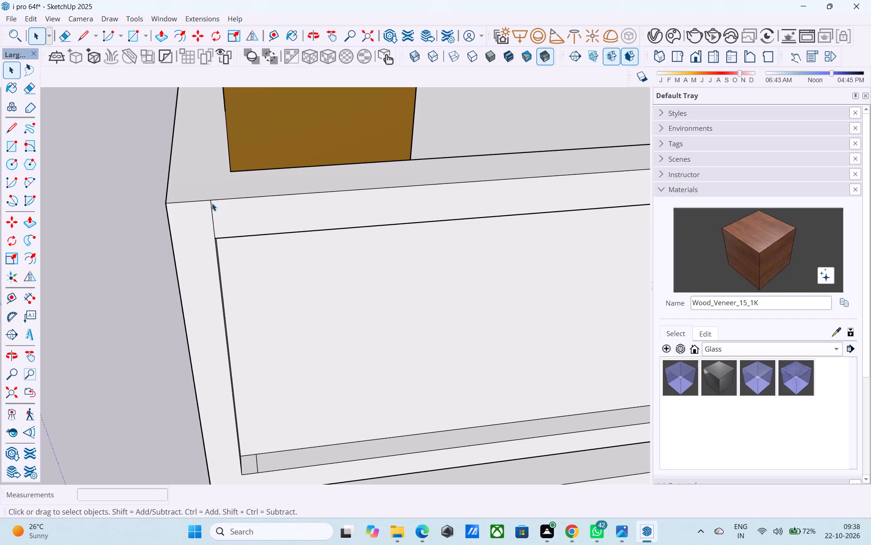
{"action": "key", "text": "m"}
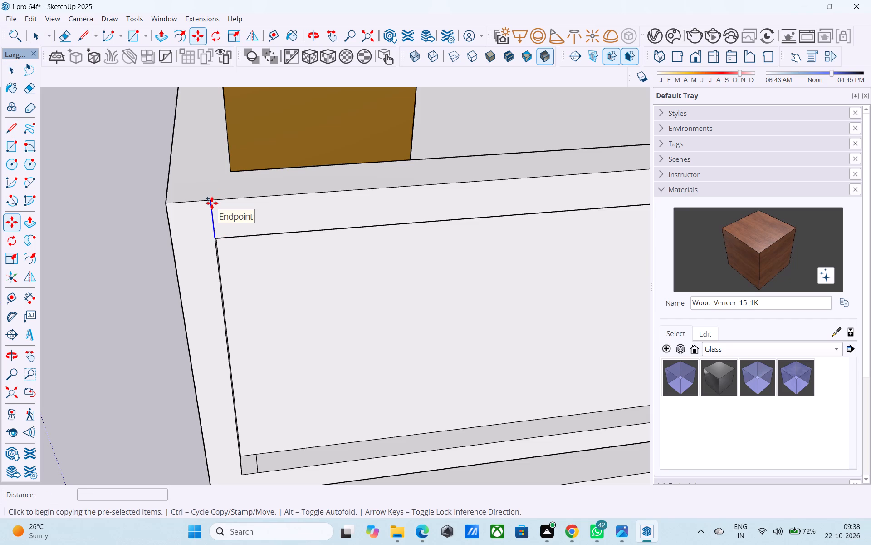
{"action": "left_click", "coordinate": [212, 203]}
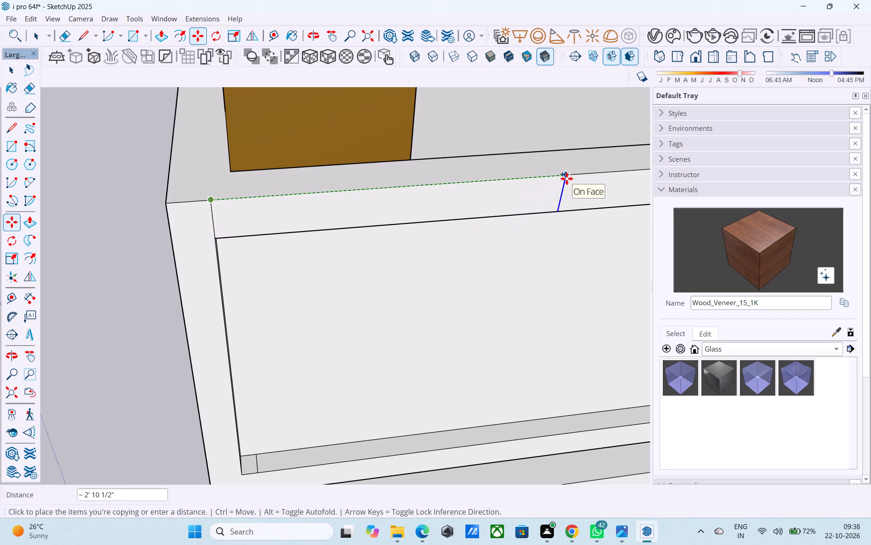
{"action": "type", "text": "4'"}
{"action": "key", "text": "Return"}
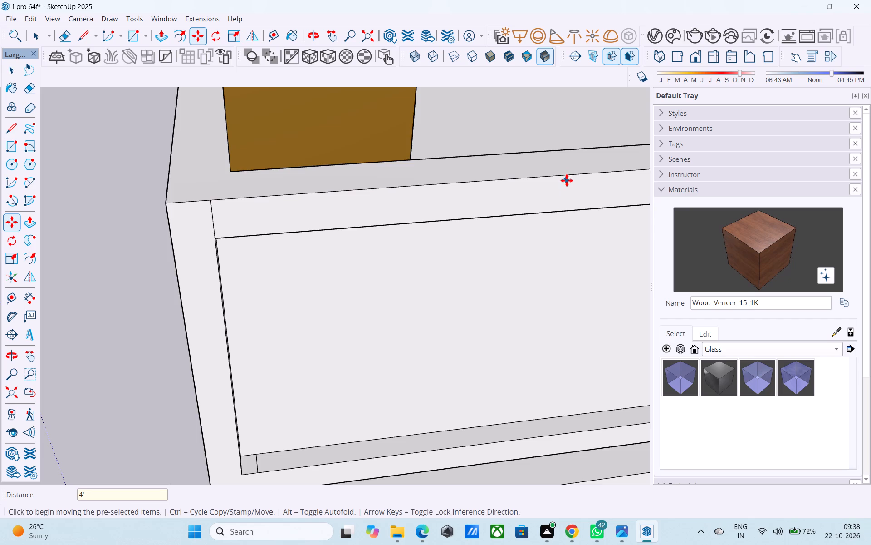
Draw a matching short line across the parapet panel's lower border, directly below the copied division line.
{"action": "scroll", "coordinate": [559, 188], "scroll_direction": "down", "scroll_amount": 10}
{"action": "middle_click_drag", "start_coordinate": [471, 252], "coordinate": [396, 193]}
{"action": "scroll", "coordinate": [404, 197], "scroll_direction": "down", "scroll_amount": 3}
{"action": "middle_click_drag", "start_coordinate": [505, 227], "coordinate": [505, 206]}
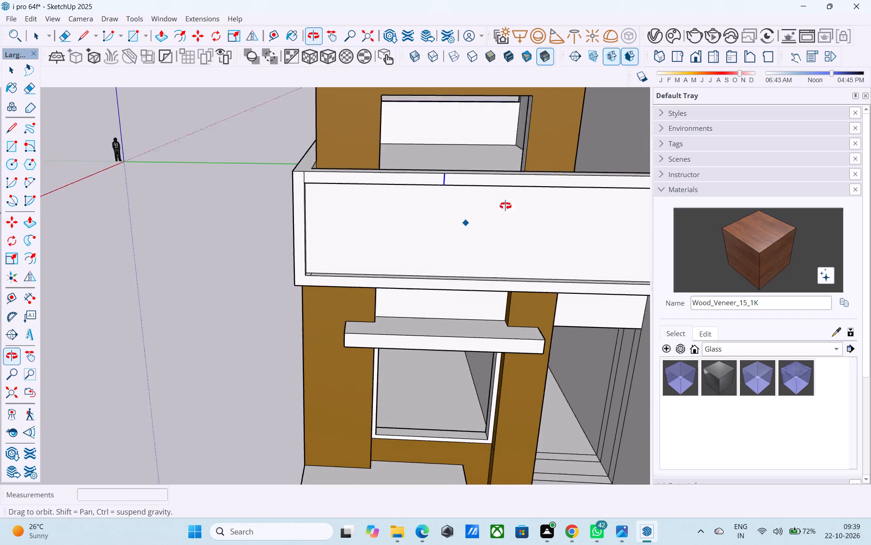
{"action": "middle_click_drag", "start_coordinate": [505, 206], "coordinate": [472, 206]}
{"action": "scroll", "coordinate": [472, 206], "scroll_direction": "down", "scroll_amount": 5}
{"action": "middle_click_drag", "start_coordinate": [500, 234], "coordinate": [481, 260]}
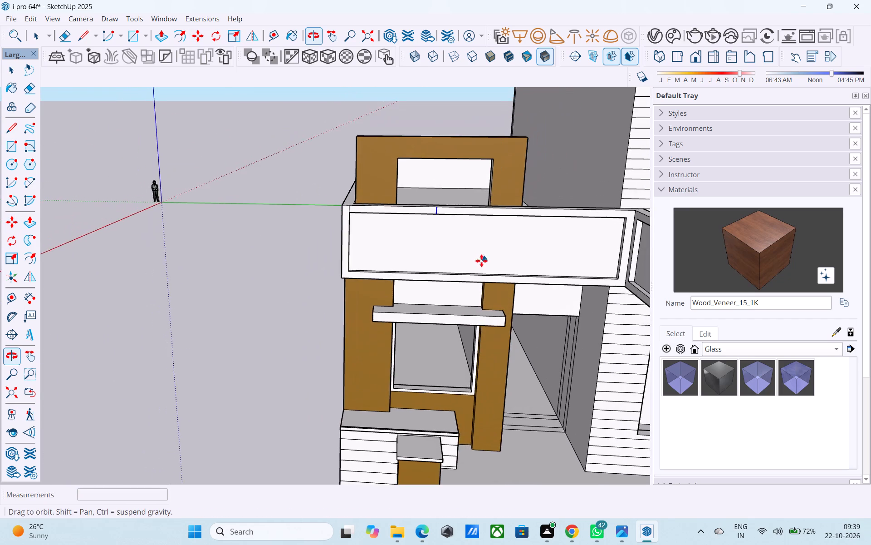
{"action": "scroll", "coordinate": [455, 253], "scroll_direction": "up", "scroll_amount": 4}
{"action": "key", "text": "l"}
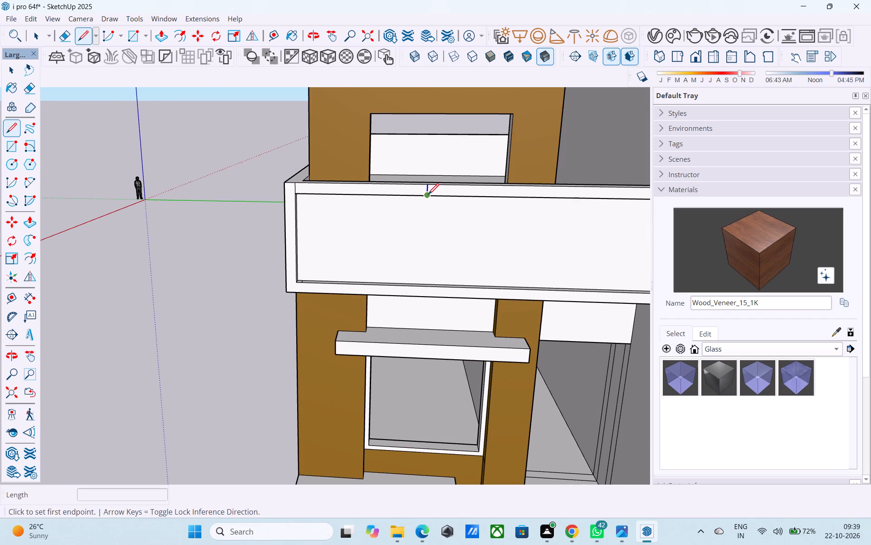
{"action": "left_click", "coordinate": [424, 287]}
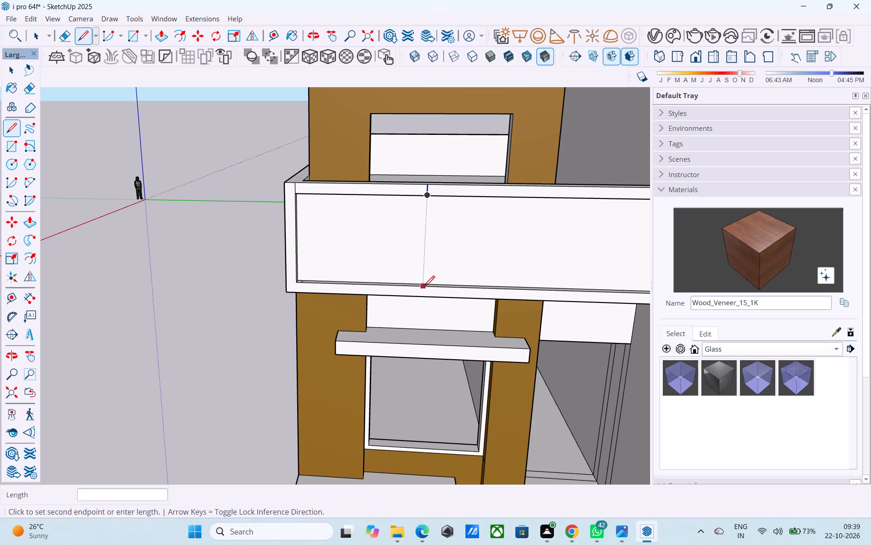
{"action": "left_click", "coordinate": [423, 298]}
{"action": "scroll", "coordinate": [416, 294], "scroll_direction": "down", "scroll_amount": 5}
{"action": "key", "text": "space"}
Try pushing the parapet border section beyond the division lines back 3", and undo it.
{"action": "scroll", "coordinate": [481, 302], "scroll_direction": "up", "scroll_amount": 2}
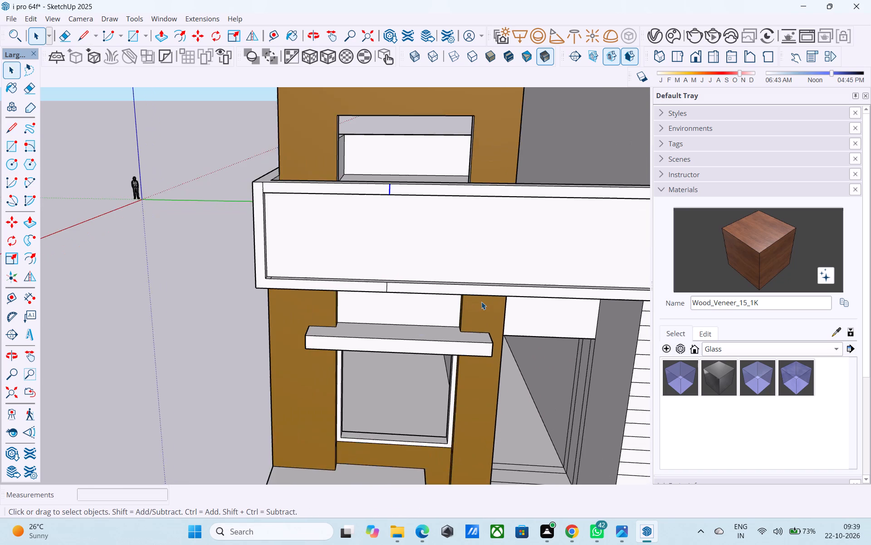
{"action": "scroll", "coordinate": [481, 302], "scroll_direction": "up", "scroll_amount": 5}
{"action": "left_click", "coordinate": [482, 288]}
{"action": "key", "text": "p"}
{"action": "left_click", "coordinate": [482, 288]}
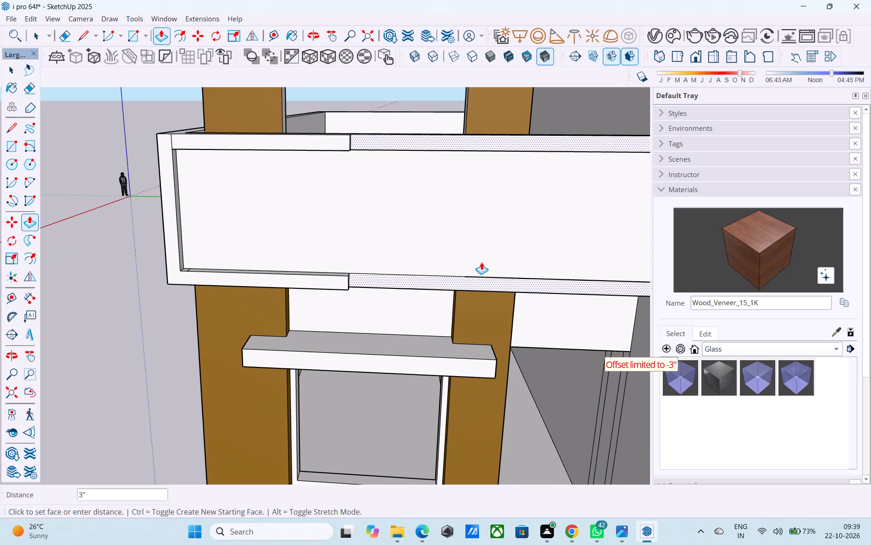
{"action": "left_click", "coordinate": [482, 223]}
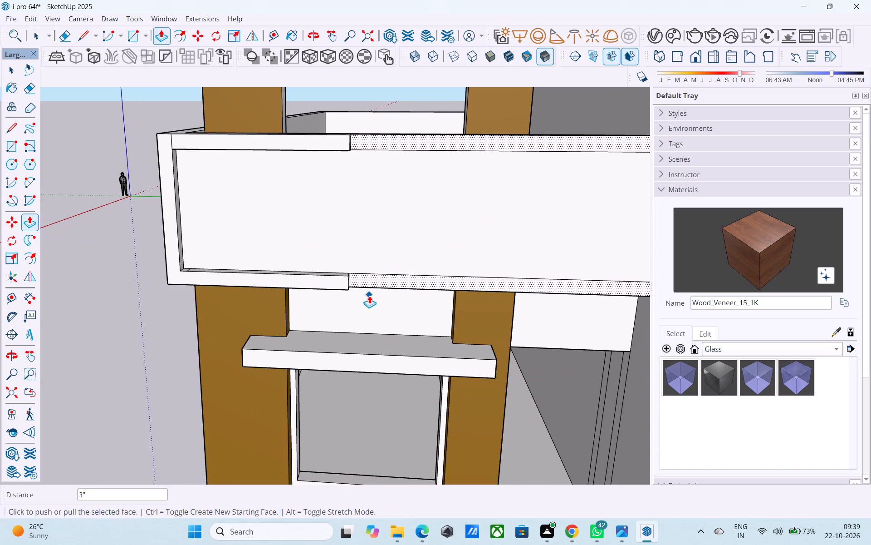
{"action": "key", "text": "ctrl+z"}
Draw a line across the parapet's top face, from the upper division line to the back edge.
{"action": "scroll", "coordinate": [368, 295], "scroll_direction": "down", "scroll_amount": 3}
{"action": "middle_click_drag", "start_coordinate": [367, 295], "coordinate": [321, 308]}
{"action": "key", "text": "space"}
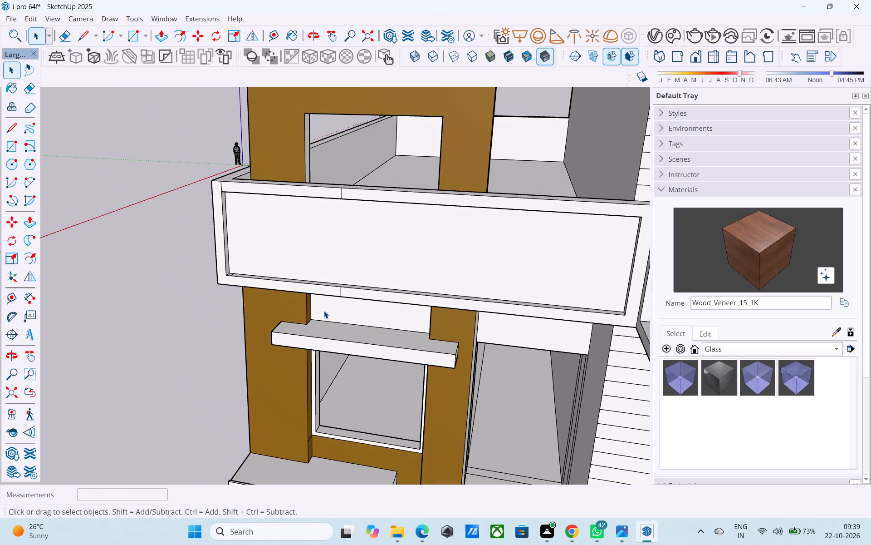
{"action": "middle_click_drag", "start_coordinate": [357, 282], "coordinate": [349, 369]}
{"action": "scroll", "coordinate": [332, 229], "scroll_direction": "up", "scroll_amount": 5}
{"action": "key", "text": "l"}
{"action": "left_click", "coordinate": [349, 218]}
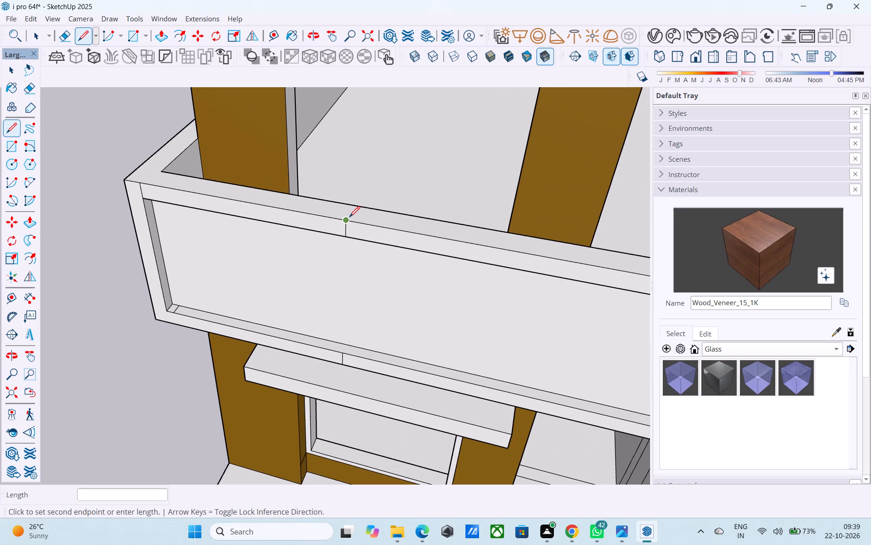
{"action": "left_click", "coordinate": [353, 206]}
{"action": "key", "text": "space"}
Copy the upper and lower border division lines 1' along the parapet panel, away from its outer corner.
{"action": "middle_click_drag", "start_coordinate": [354, 209], "coordinate": [421, 198], "text": "shift"}
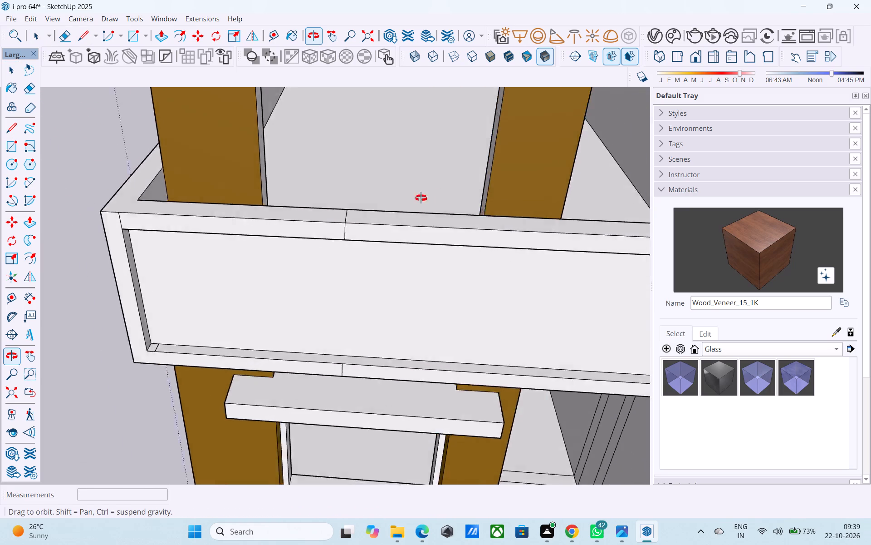
{"action": "middle_click_drag", "start_coordinate": [421, 198], "coordinate": [489, 138], "text": "shift"}
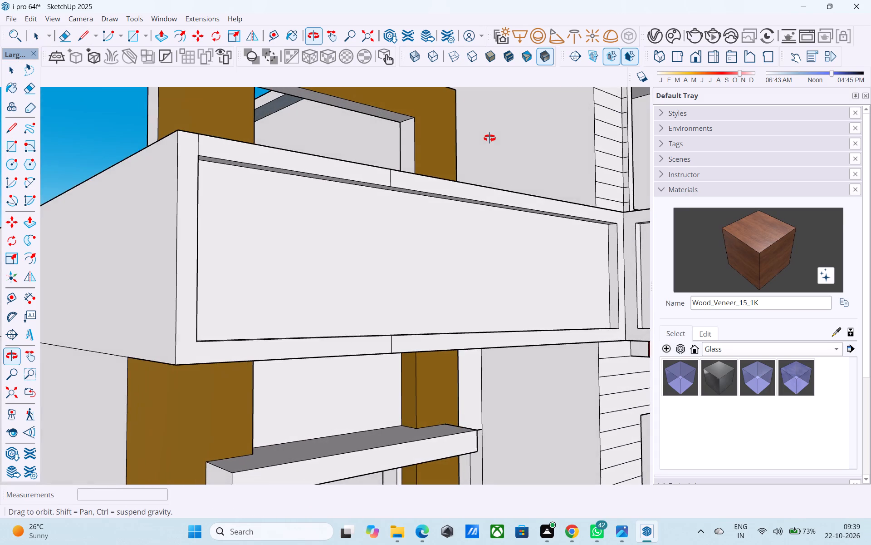
{"action": "middle_click_drag", "start_coordinate": [489, 138], "coordinate": [434, 168], "text": "shift"}
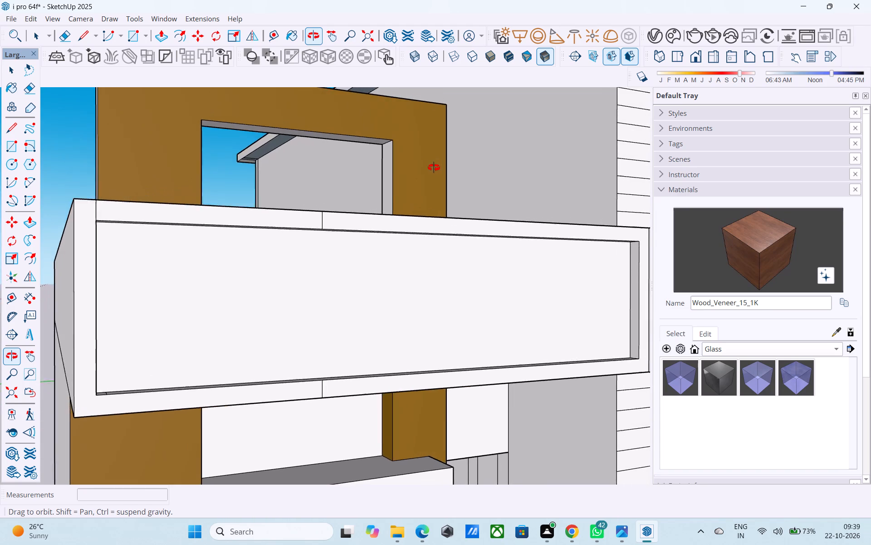
{"action": "middle_click_drag", "start_coordinate": [434, 168], "coordinate": [432, 170], "text": "shift"}
{"action": "scroll", "coordinate": [382, 211], "scroll_direction": "up", "scroll_amount": 4}
{"action": "scroll", "coordinate": [375, 219], "scroll_direction": "down", "scroll_amount": 4}
{"action": "middle_click_drag", "start_coordinate": [375, 219], "coordinate": [363, 234], "text": "shift"}
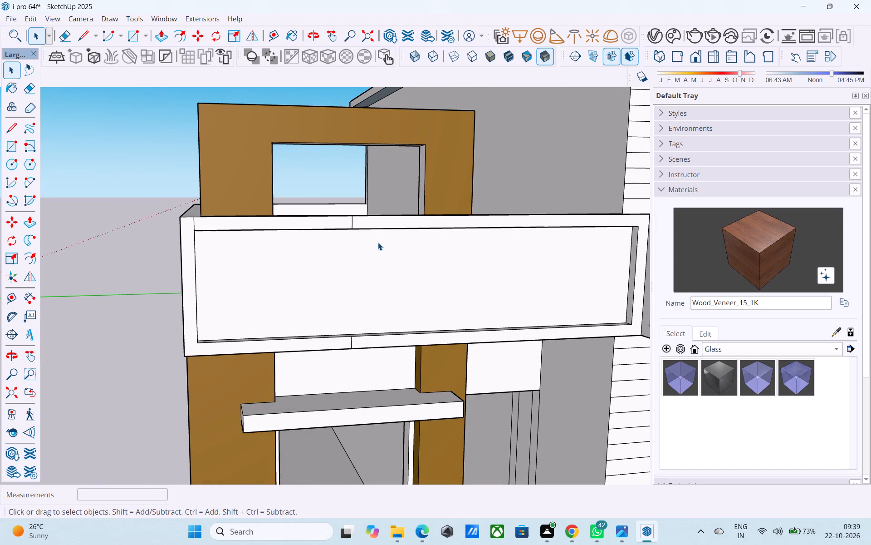
{"action": "middle_click_drag", "start_coordinate": [378, 243], "coordinate": [448, 232]}
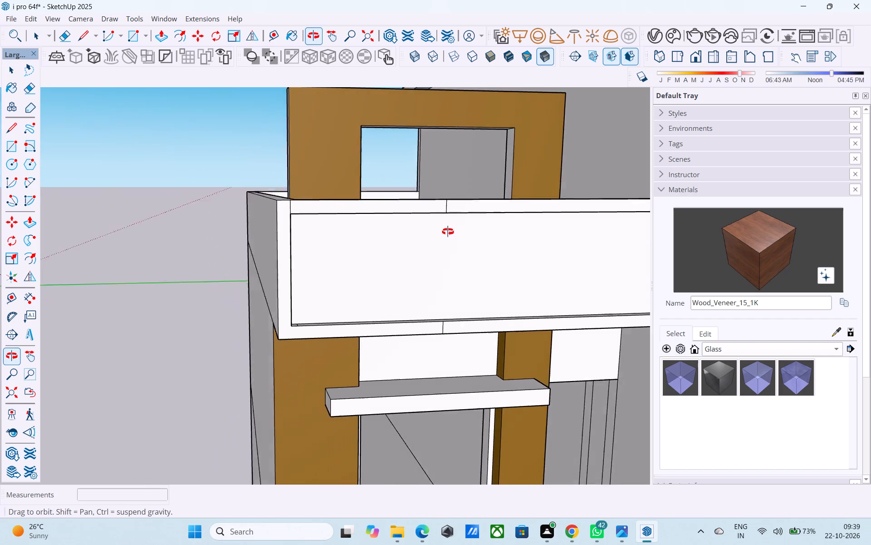
{"action": "middle_click_drag", "start_coordinate": [448, 232], "coordinate": [367, 228]}
{"action": "scroll", "coordinate": [367, 223], "scroll_direction": "up", "scroll_amount": 4}
{"action": "left_click", "coordinate": [370, 202]}
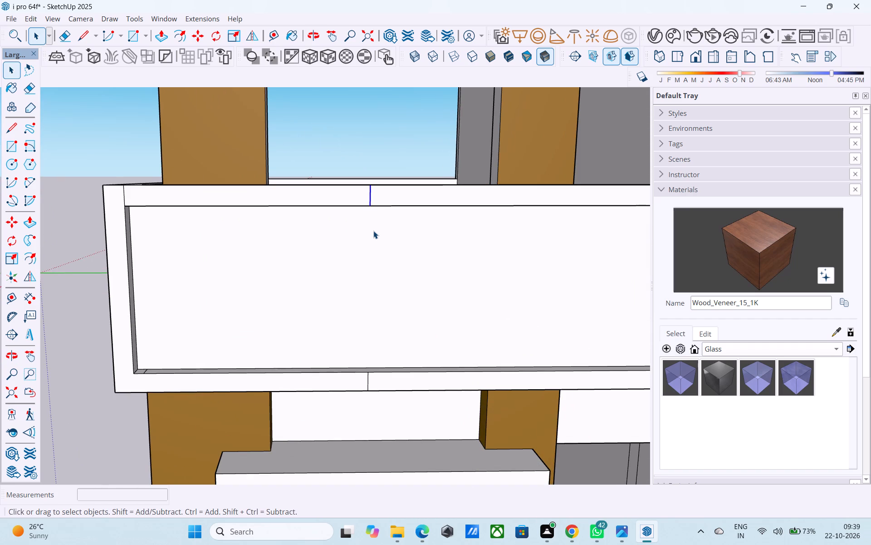
{"action": "left_click", "coordinate": [366, 380], "text": "shift"}
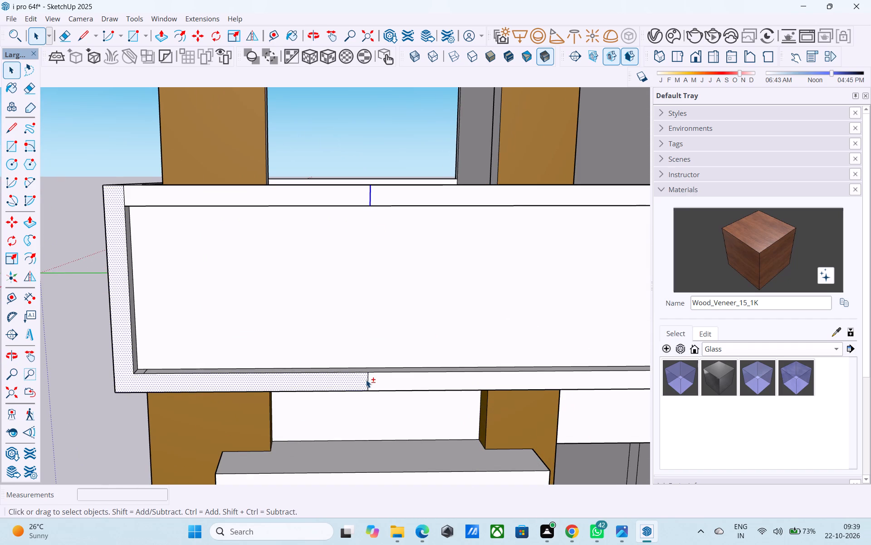
{"action": "left_click", "coordinate": [369, 381], "text": "shift"}
{"action": "key", "text": "m"}
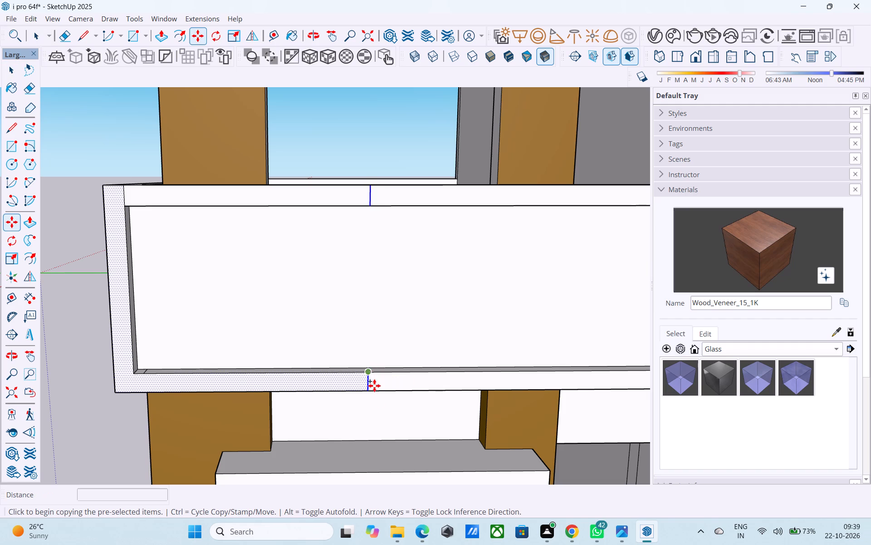
{"action": "left_click", "coordinate": [373, 391]}
{"action": "key", "text": "space"}
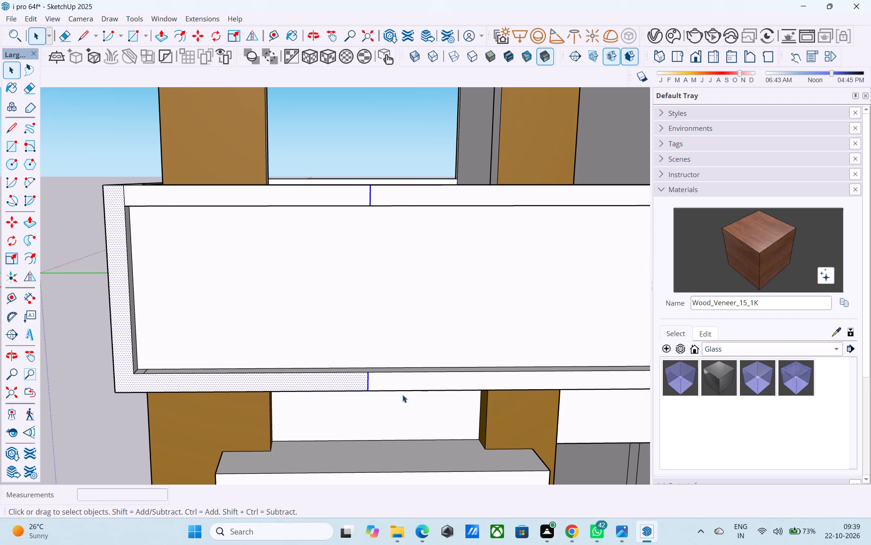
{"action": "left_click", "coordinate": [360, 380]}
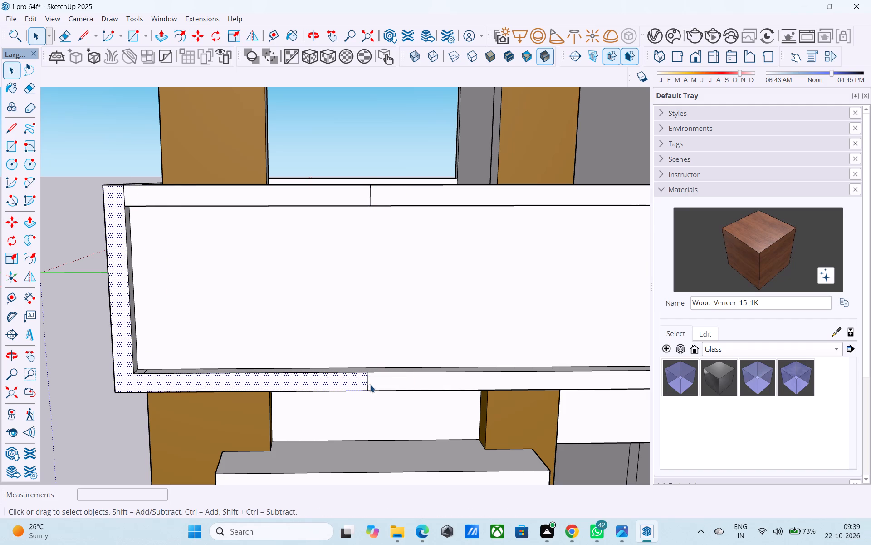
{"action": "left_click", "coordinate": [370, 385]}
{"action": "left_click", "coordinate": [367, 383]}
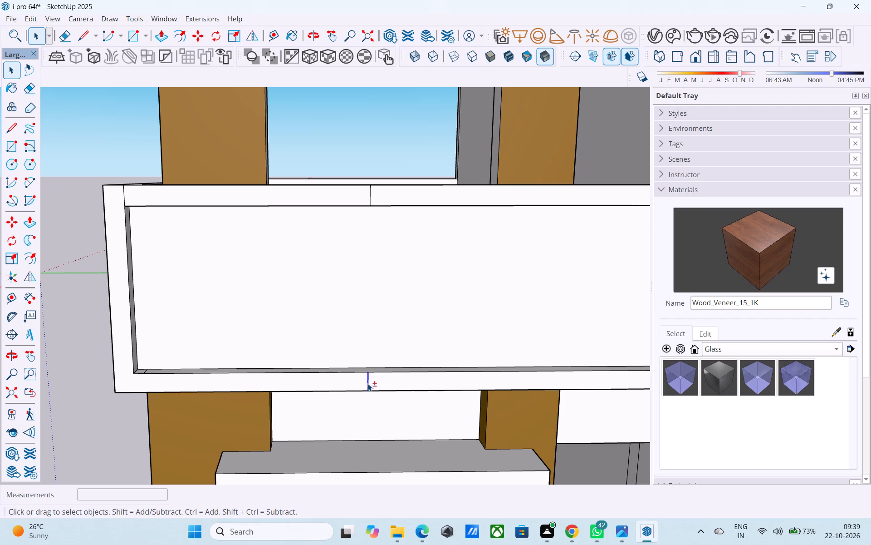
{"action": "left_click", "coordinate": [370, 200], "text": "shift"}
{"action": "key", "text": "m"}
{"action": "left_click", "coordinate": [368, 390]}
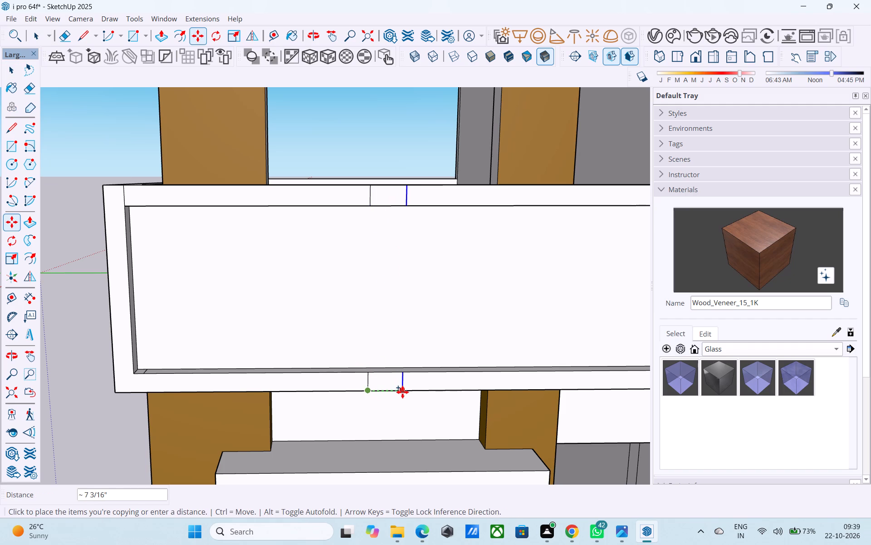
{"action": "type", "text": "1'"}
{"action": "key", "text": "Return"}
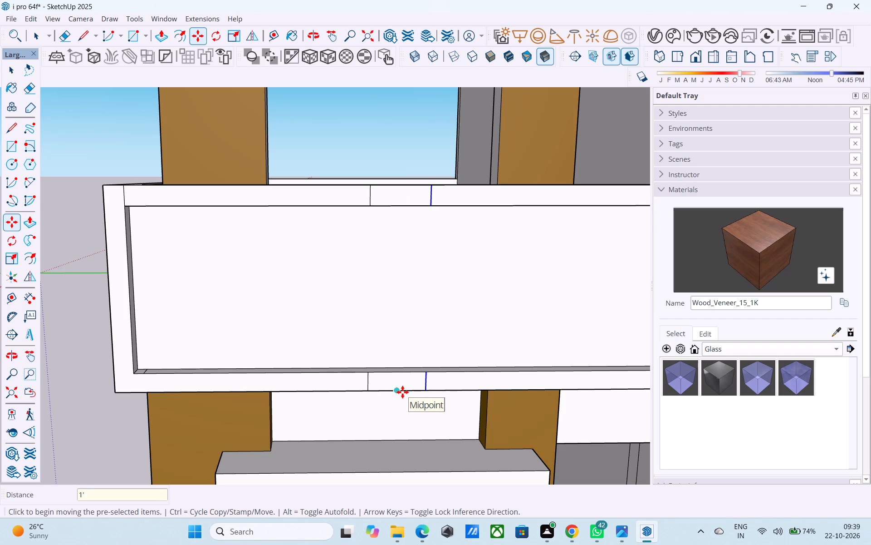
Push the lower and upper border sections between the paired division lines back flush with the recessed parapet panel.
{"action": "key", "text": "space"}
{"action": "left_click", "coordinate": [405, 382]}
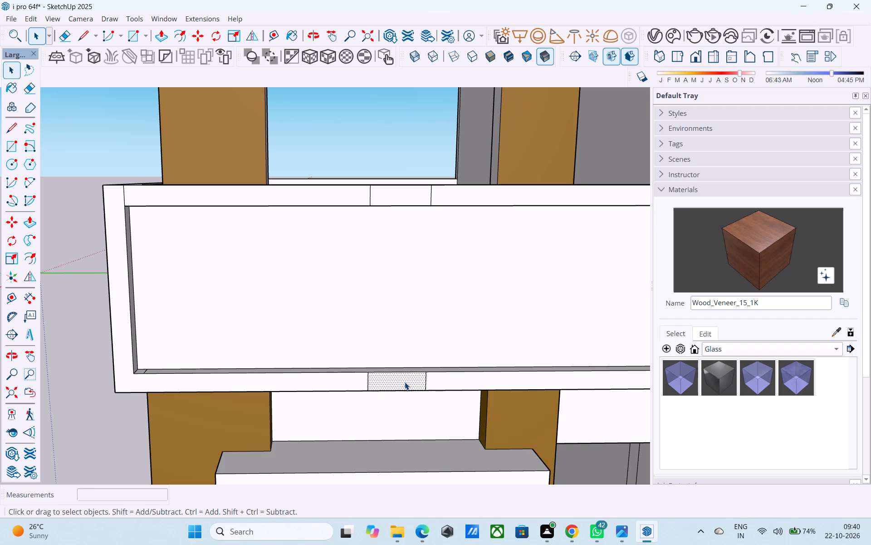
{"action": "key", "text": "p"}
{"action": "left_click", "coordinate": [405, 382]}
{"action": "left_click", "coordinate": [405, 363]}
{"action": "key", "text": "space"}
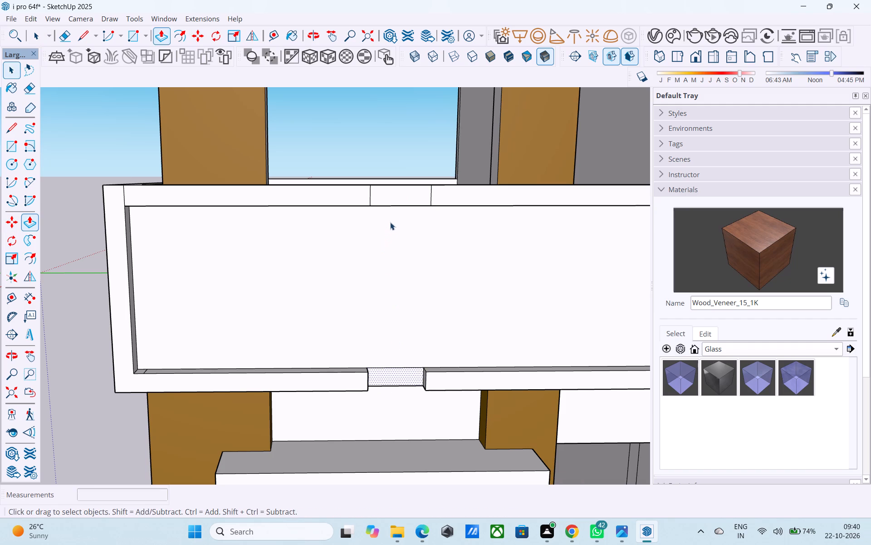
{"action": "left_click", "coordinate": [391, 206]}
{"action": "left_click", "coordinate": [391, 199]}
{"action": "key", "text": "p"}
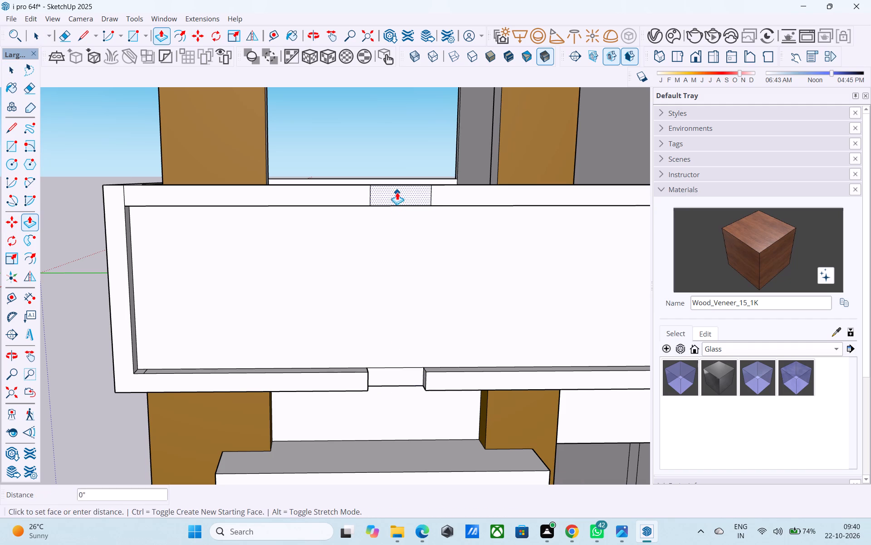
{"action": "left_click", "coordinate": [397, 192]}
{"action": "left_click", "coordinate": [391, 223]}
{"action": "key", "text": "space"}
Erase the leftover edges between the pushed-back border sections and the parapet panel.
{"action": "middle_click_drag", "start_coordinate": [390, 217], "coordinate": [372, 326]}
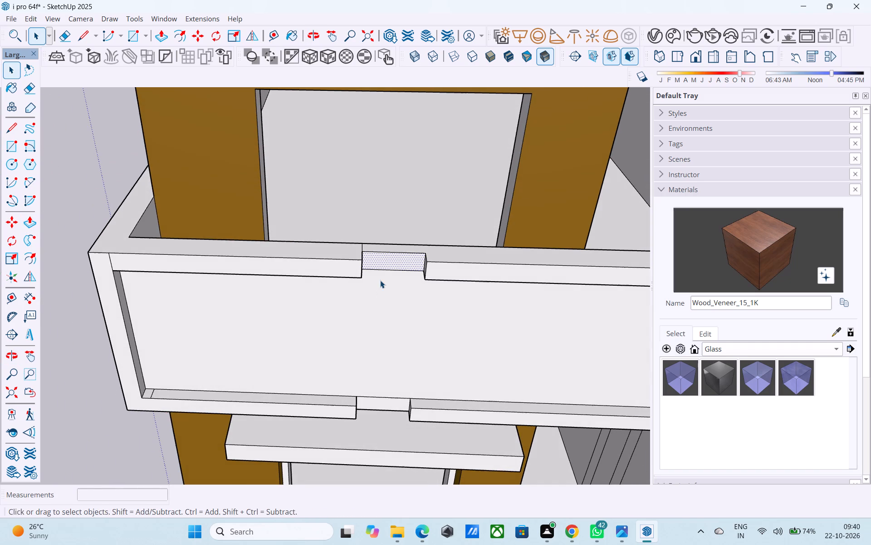
{"action": "key", "text": "e"}
{"action": "left_click_drag", "start_coordinate": [387, 266], "coordinate": [386, 298]}
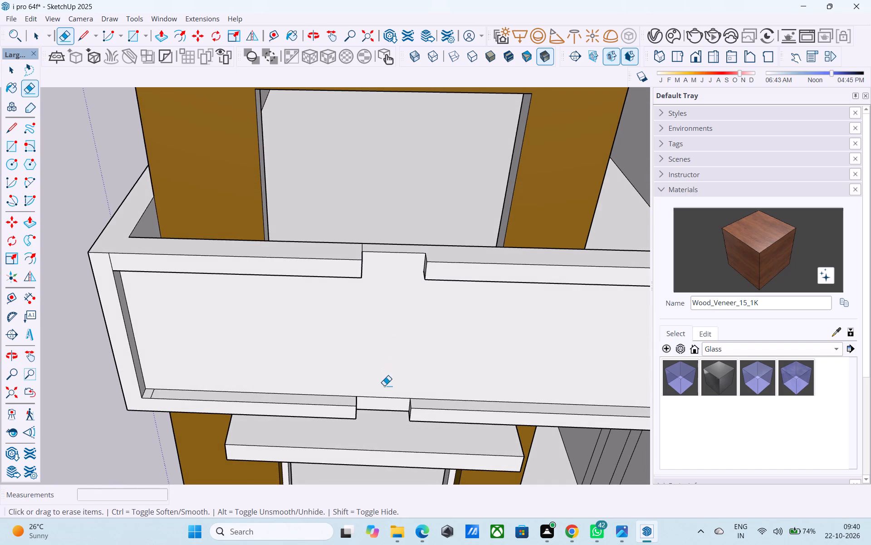
{"action": "left_click", "coordinate": [388, 400]}
{"action": "key", "text": "space"}
Draw a 3" line across the parapet's top face, from the notch's far corner to the back edge.
{"action": "middle_click_drag", "start_coordinate": [445, 226], "coordinate": [443, 272]}
{"action": "key", "text": "l"}
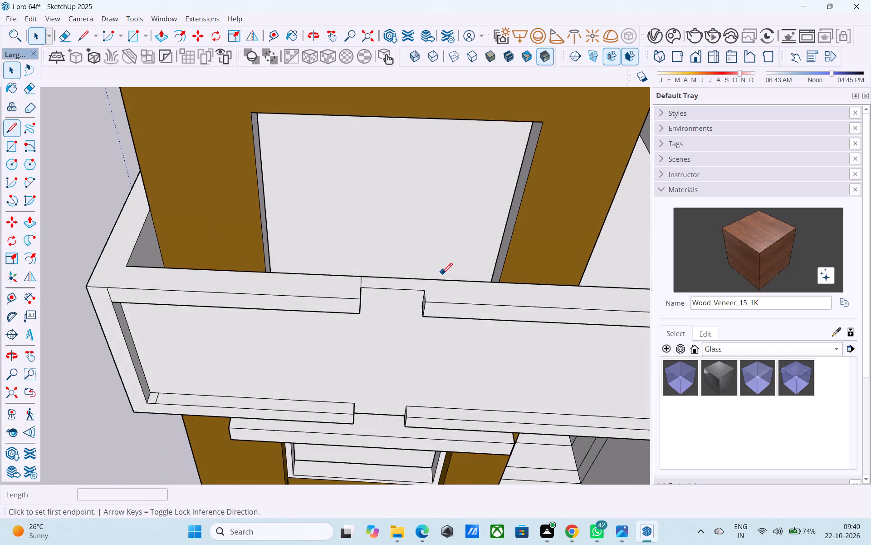
{"action": "scroll", "coordinate": [425, 297], "scroll_direction": "up", "scroll_amount": 3}
{"action": "left_click", "coordinate": [427, 290]}
{"action": "left_click", "coordinate": [425, 275]}
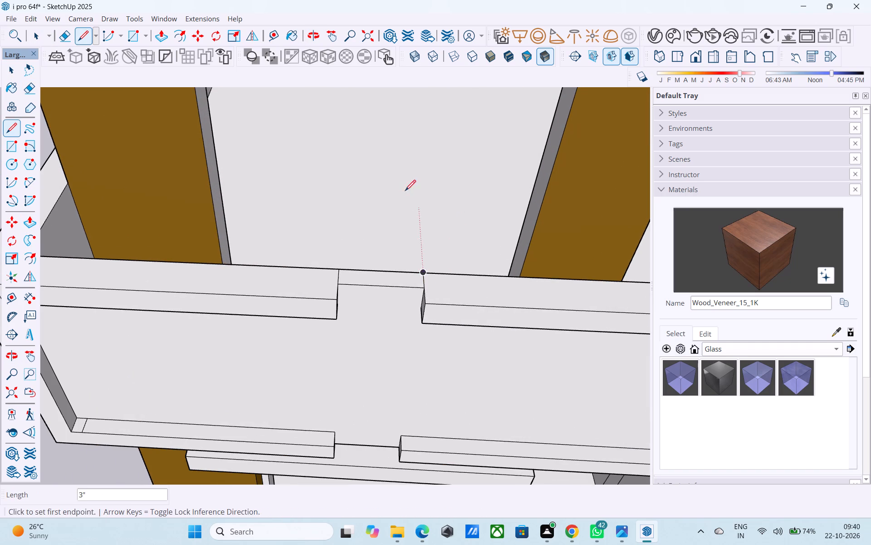
Push the narrow top face between the two lines down to the parapet's base, cutting a gap through the panel.
{"action": "scroll", "coordinate": [405, 192], "scroll_direction": "down", "scroll_amount": 5}
{"action": "key", "text": "space"}
{"action": "left_click", "coordinate": [395, 238]}
{"action": "key", "text": "p"}
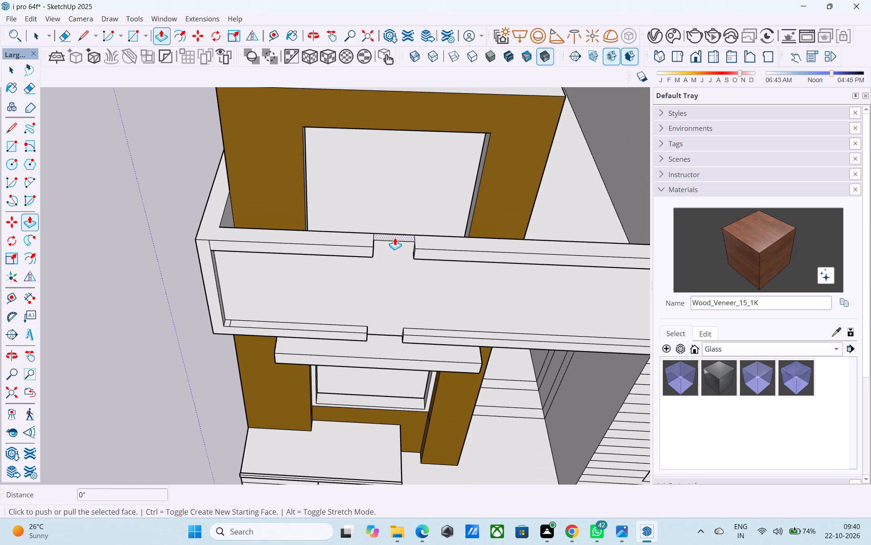
{"action": "left_click", "coordinate": [395, 238]}
{"action": "left_click", "coordinate": [395, 332]}
{"action": "left_click", "coordinate": [390, 315]}
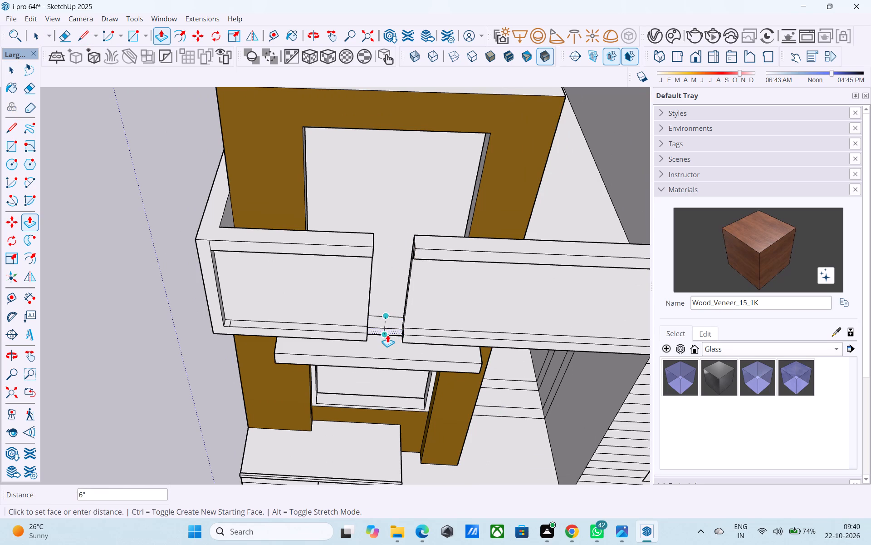
{"action": "scroll", "coordinate": [387, 336], "scroll_direction": "up", "scroll_amount": 15}
{"action": "middle_click_drag", "start_coordinate": [385, 332], "coordinate": [475, 317]}
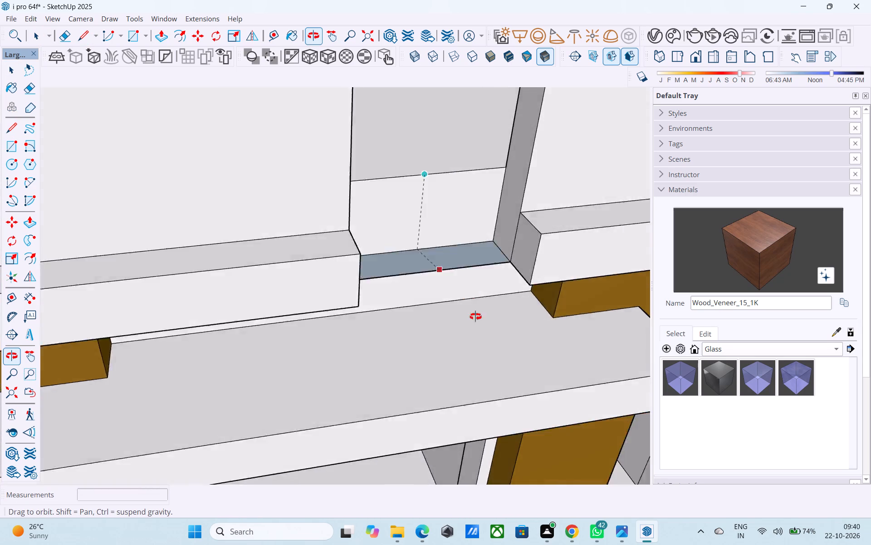
{"action": "middle_click_drag", "start_coordinate": [475, 317], "coordinate": [566, 371]}
{"action": "key", "text": "space"}
Erase the short edge separating the upper border's end from the panel's end on the far side of the gap.
{"action": "scroll", "coordinate": [484, 253], "scroll_direction": "down", "scroll_amount": 8}
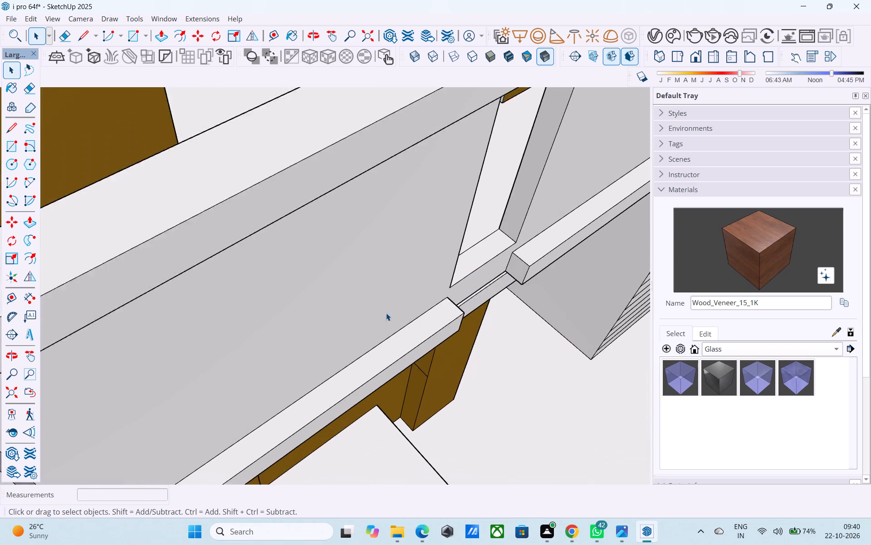
{"action": "scroll", "coordinate": [386, 313], "scroll_direction": "down", "scroll_amount": 6}
{"action": "middle_click_drag", "start_coordinate": [381, 315], "coordinate": [391, 313]}
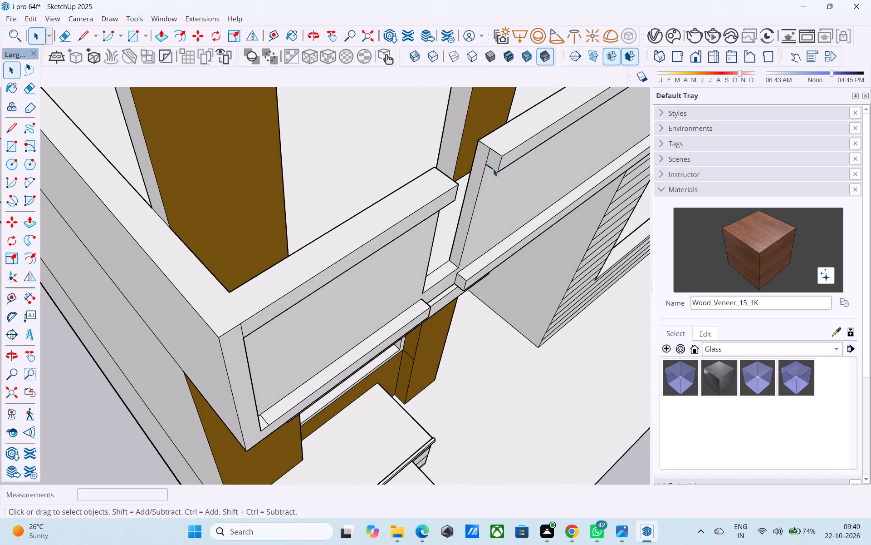
{"action": "key", "text": "e"}
{"action": "scroll", "coordinate": [493, 153], "scroll_direction": "up", "scroll_amount": 3}
{"action": "left_click_drag", "start_coordinate": [489, 155], "coordinate": [483, 155]}
{"action": "key", "text": "space"}
Push the parapet's cut end face back 7' 4" to the projecting balcony box, removing that stretch of panel and upper border.
{"action": "left_click", "coordinate": [476, 169]}
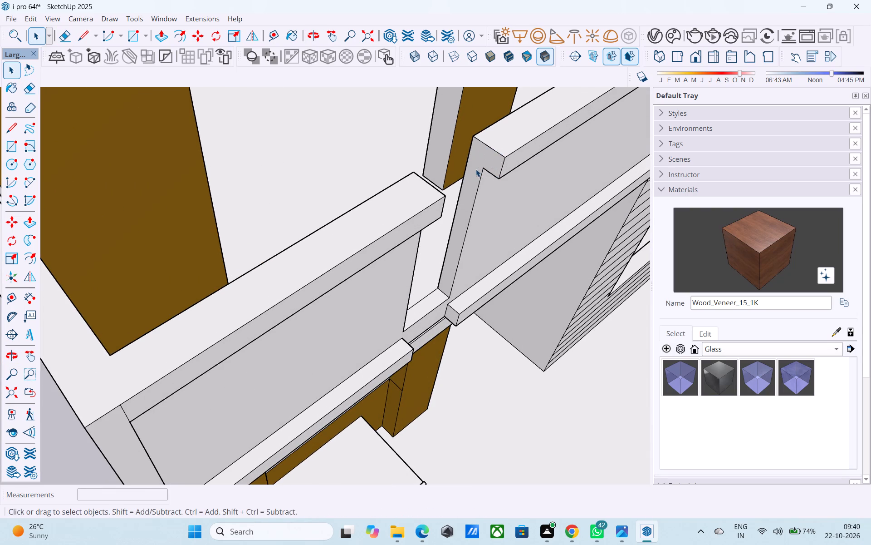
{"action": "key", "text": "p"}
{"action": "left_click", "coordinate": [476, 169]}
{"action": "scroll", "coordinate": [518, 139], "scroll_direction": "down", "scroll_amount": 1}
{"action": "middle_click_drag", "start_coordinate": [518, 139], "coordinate": [305, 317]}
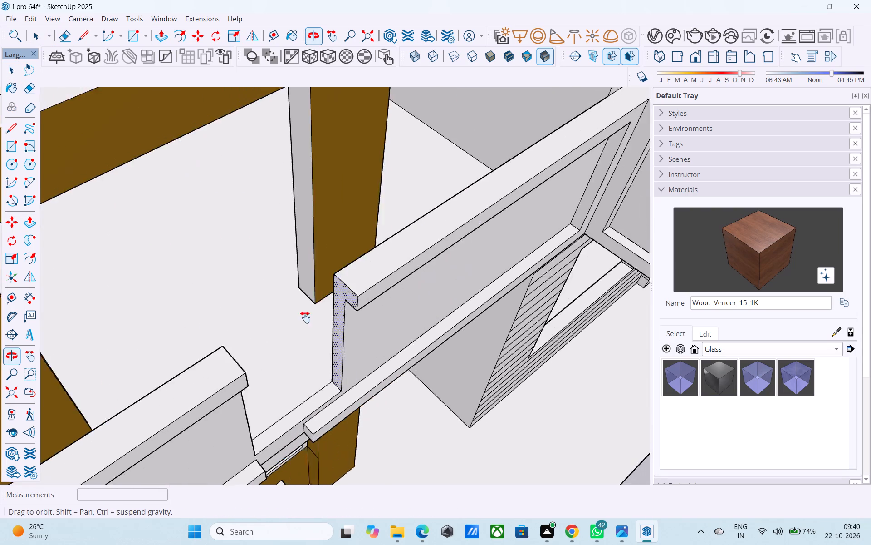
{"action": "middle_click_drag", "start_coordinate": [305, 317], "coordinate": [380, 265]}
{"action": "middle_click_drag", "start_coordinate": [567, 137], "coordinate": [440, 289], "text": "shift"}
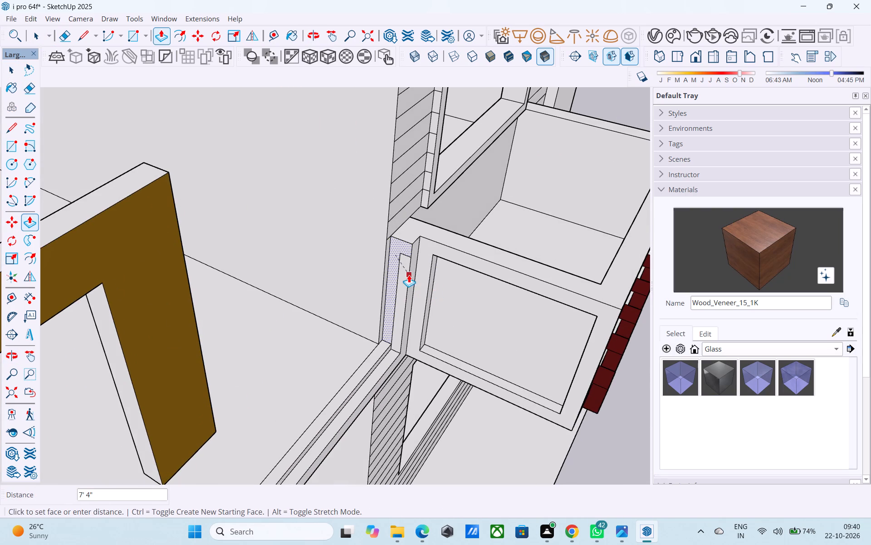
{"action": "left_click", "coordinate": [409, 274]}
Erase the leftover panel outline on the end face beside the balcony box.
{"action": "scroll", "coordinate": [399, 249], "scroll_direction": "up", "scroll_amount": 5}
{"action": "key", "text": "e"}
{"action": "left_click_drag", "start_coordinate": [403, 248], "coordinate": [401, 285]}
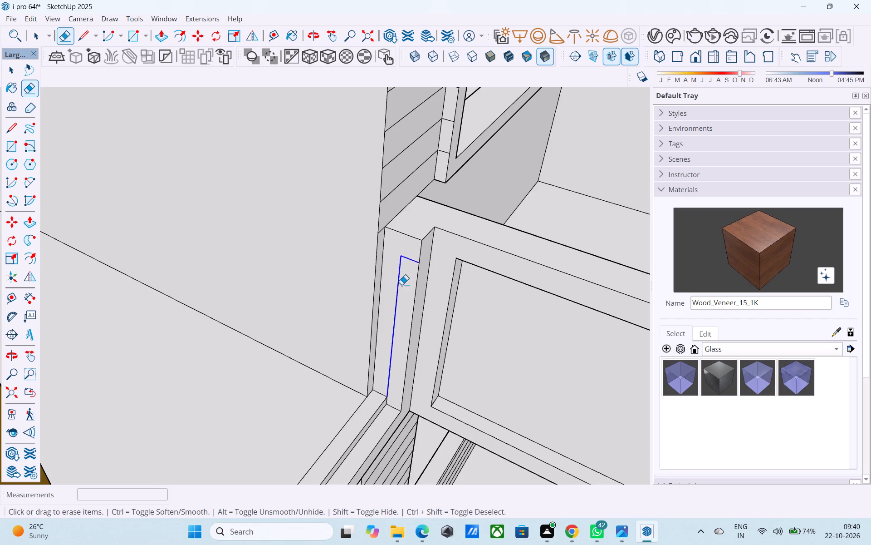
{"action": "left_click_drag", "start_coordinate": [401, 285], "coordinate": [401, 287]}
Save the model.
{"action": "scroll", "coordinate": [409, 273], "scroll_direction": "down", "scroll_amount": 10}
{"action": "middle_click_drag", "start_coordinate": [410, 296], "coordinate": [436, 205]}
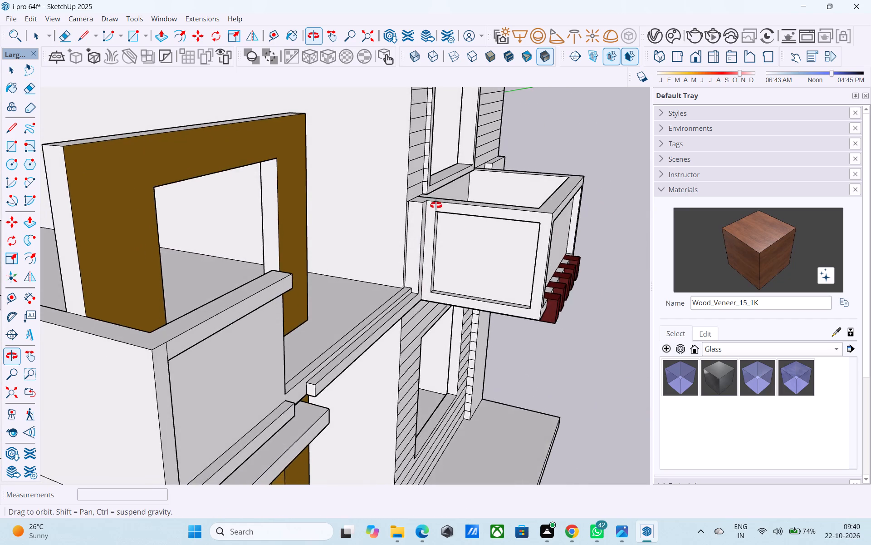
{"action": "middle_click_drag", "start_coordinate": [436, 205], "coordinate": [349, 245]}
{"action": "key", "text": "ctrl+s"}
{"action": "key", "text": "space"}
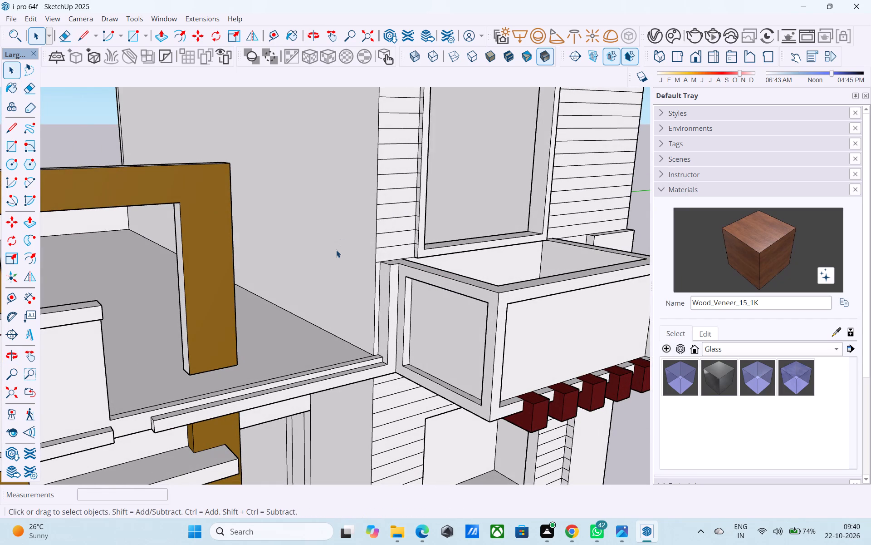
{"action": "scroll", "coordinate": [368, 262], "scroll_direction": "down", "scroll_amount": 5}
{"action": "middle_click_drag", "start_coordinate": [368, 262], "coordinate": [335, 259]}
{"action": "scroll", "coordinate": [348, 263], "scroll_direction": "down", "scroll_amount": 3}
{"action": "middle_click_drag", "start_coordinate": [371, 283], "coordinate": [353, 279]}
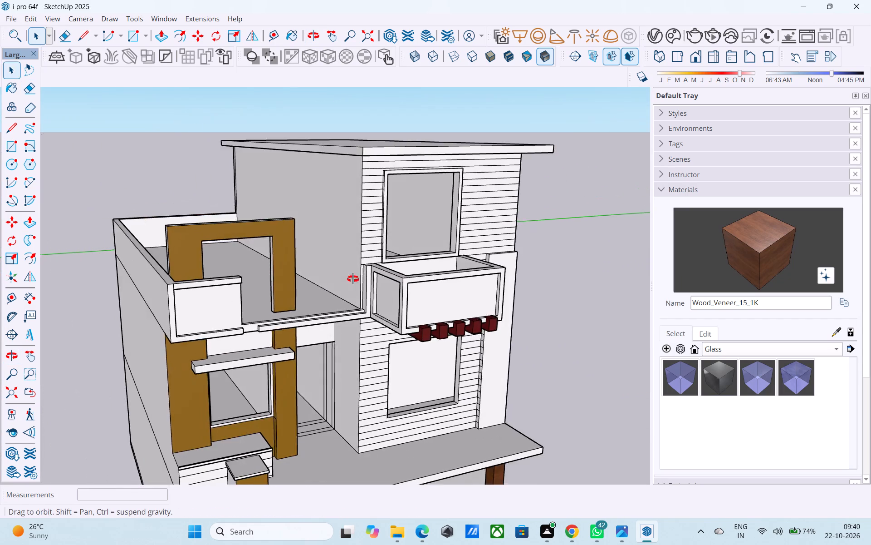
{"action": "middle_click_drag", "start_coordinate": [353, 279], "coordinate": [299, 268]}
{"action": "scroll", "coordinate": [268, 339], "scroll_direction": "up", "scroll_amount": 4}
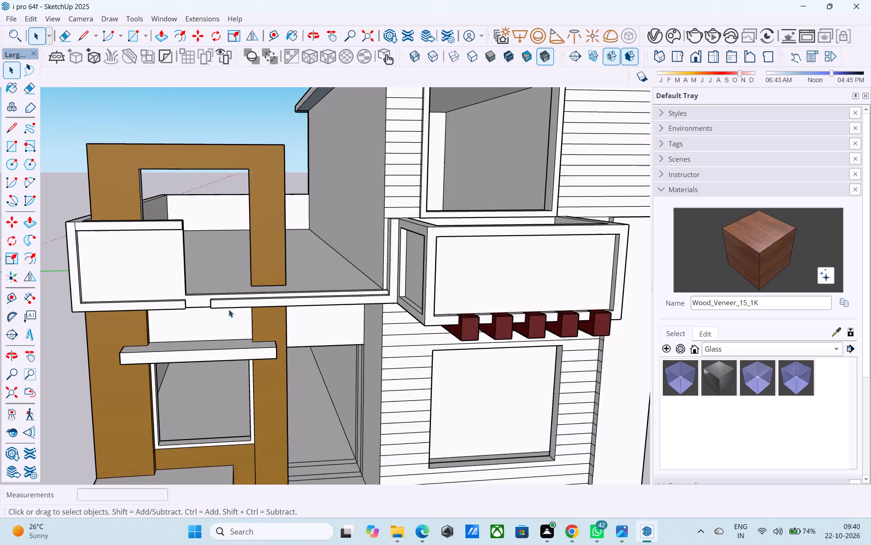
Pull the lower border's end face 1' across the gap to meet the other stretch of border.
{"action": "scroll", "coordinate": [181, 279], "scroll_direction": "up", "scroll_amount": 15}
{"action": "middle_click_drag", "start_coordinate": [216, 317], "coordinate": [369, 308]}
{"action": "scroll", "coordinate": [412, 321], "scroll_direction": "up", "scroll_amount": 1}
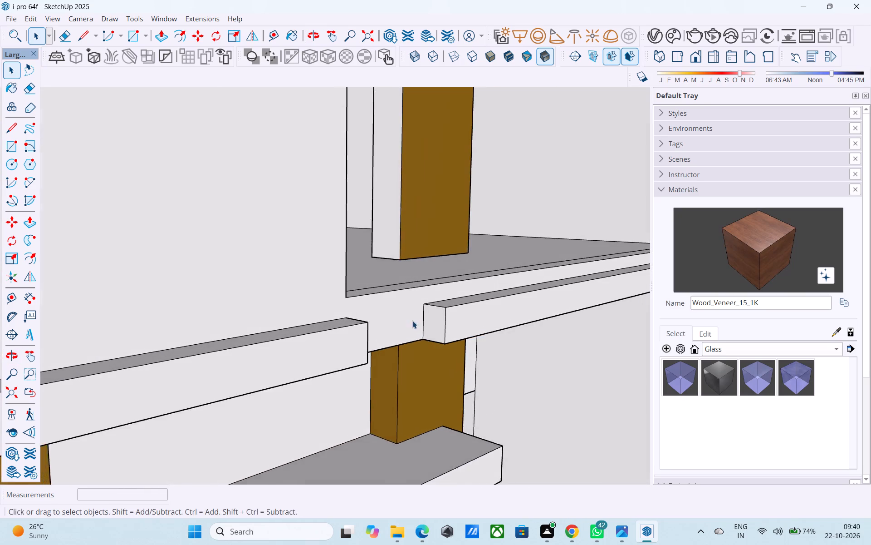
{"action": "scroll", "coordinate": [412, 321], "scroll_direction": "up", "scroll_amount": 1}
{"action": "left_click", "coordinate": [444, 319]}
{"action": "key", "text": "p"}
{"action": "left_click", "coordinate": [444, 319]}
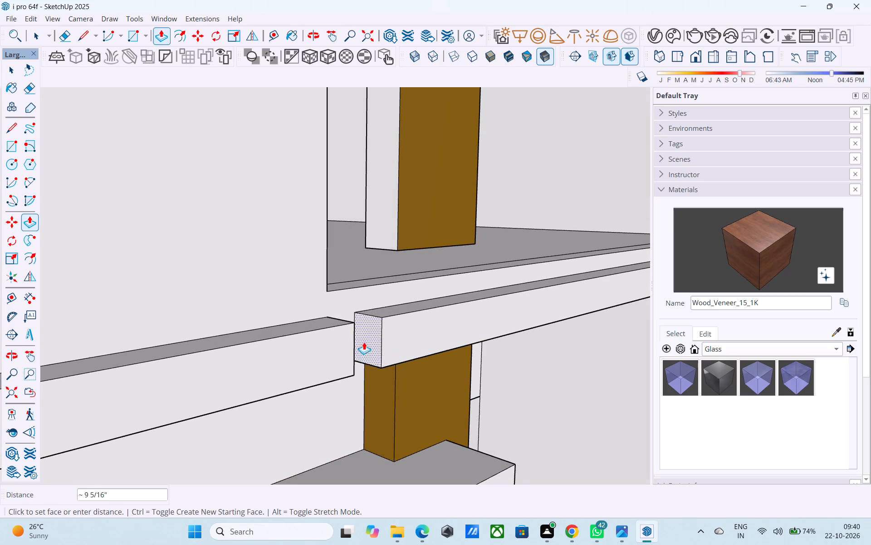
{"action": "left_click", "coordinate": [353, 330]}
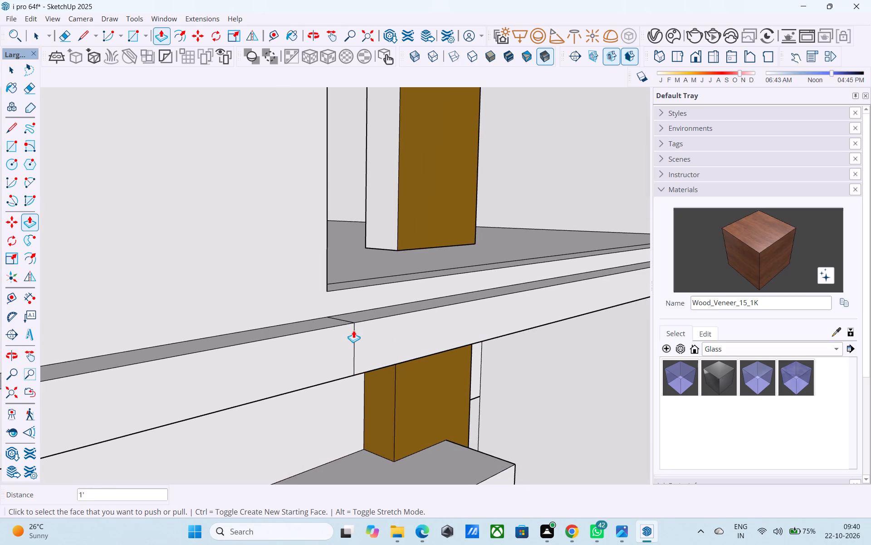
Erase the leftover seam edges on the front and top faces of the joined lower border.
{"action": "key", "text": "e"}
{"action": "left_click_drag", "start_coordinate": [354, 332], "coordinate": [356, 341]}
{"action": "middle_click_drag", "start_coordinate": [347, 318], "coordinate": [345, 350]}
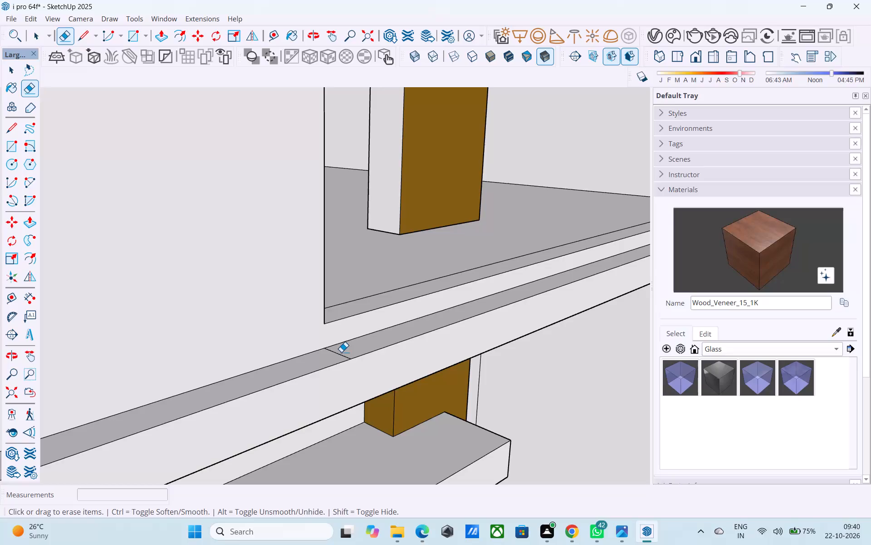
{"action": "left_click", "coordinate": [341, 352]}
{"action": "left_click_drag", "start_coordinate": [341, 353], "coordinate": [334, 356]}
{"action": "key", "text": "space"}
{"action": "scroll", "coordinate": [414, 312], "scroll_direction": "down", "scroll_amount": 4}
{"action": "middle_click_drag", "start_coordinate": [416, 325], "coordinate": [364, 357]}
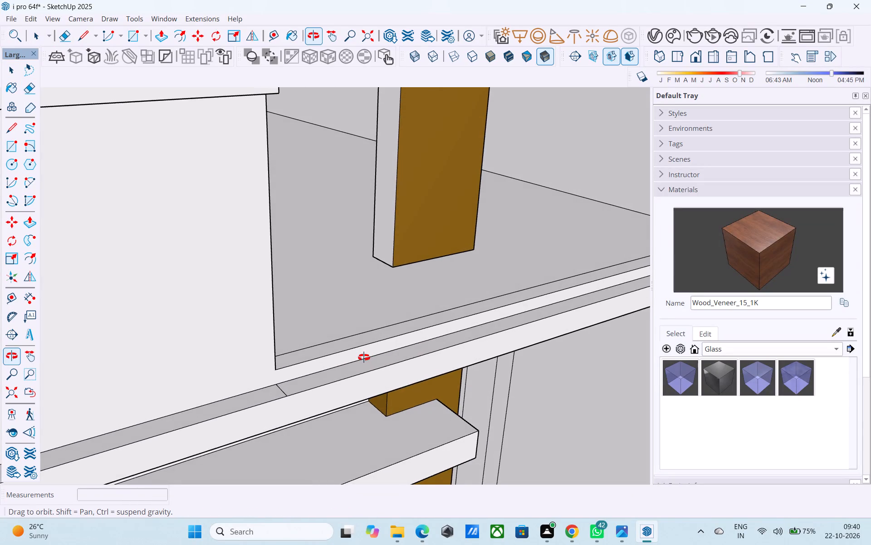
{"action": "middle_click_drag", "start_coordinate": [364, 357], "coordinate": [364, 356]}
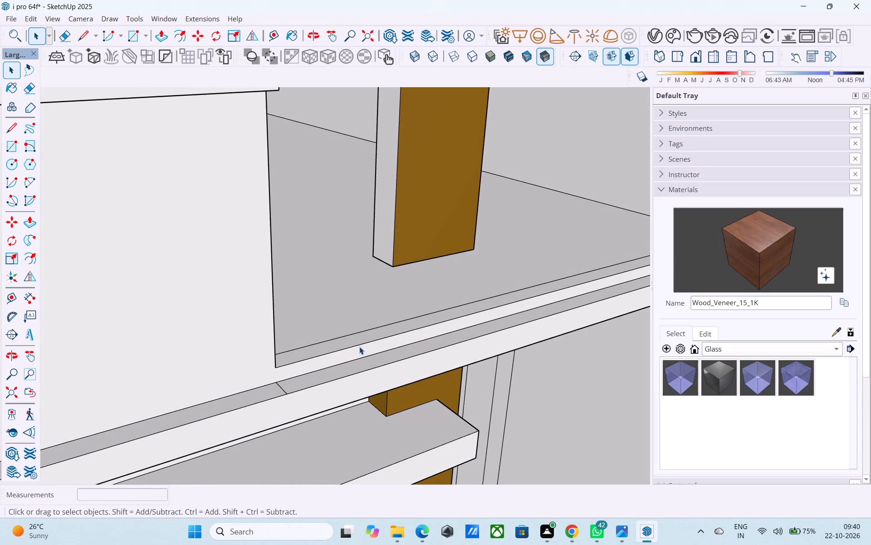
{"action": "key", "text": "e"}
{"action": "left_click_drag", "start_coordinate": [284, 386], "coordinate": [279, 387]}
{"action": "key", "text": "space"}
Save the model.
{"action": "key", "text": "ctrl+s"}
{"action": "key", "text": "space"}
Paint the terrace frame's unpainted side, top, inner and back faces with the in-model material D07_Ochre_Flame.
{"action": "scroll", "coordinate": [309, 312], "scroll_direction": "down", "scroll_amount": 7}
{"action": "middle_click_drag", "start_coordinate": [309, 312], "coordinate": [313, 337]}
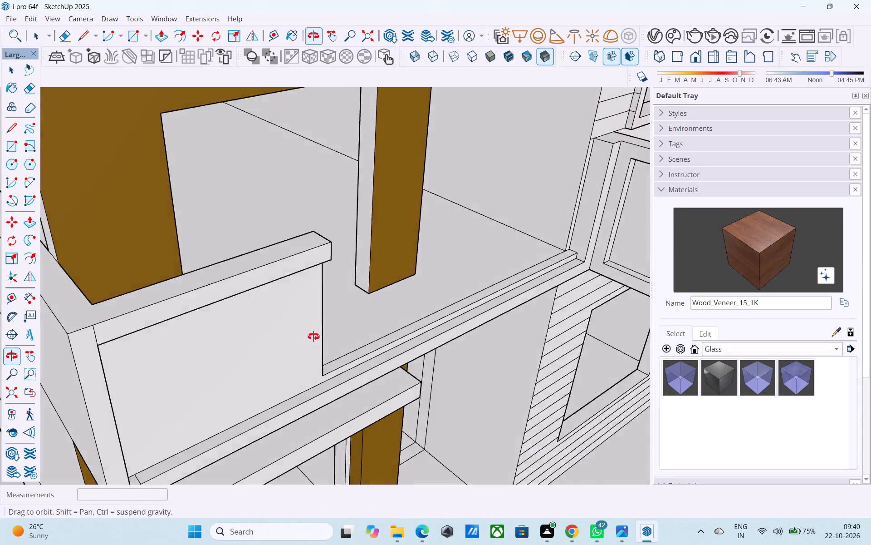
{"action": "middle_click_drag", "start_coordinate": [313, 337], "coordinate": [311, 337]}
{"action": "scroll", "coordinate": [311, 339], "scroll_direction": "down", "scroll_amount": 5}
{"action": "middle_click_drag", "start_coordinate": [313, 344], "coordinate": [328, 335]}
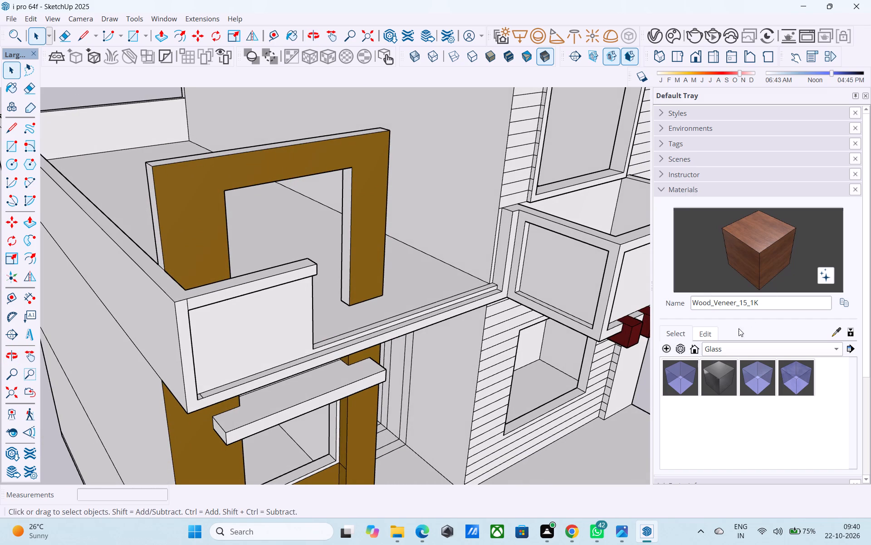
{"action": "left_click", "coordinate": [734, 346]}
{"action": "left_click", "coordinate": [741, 295]}
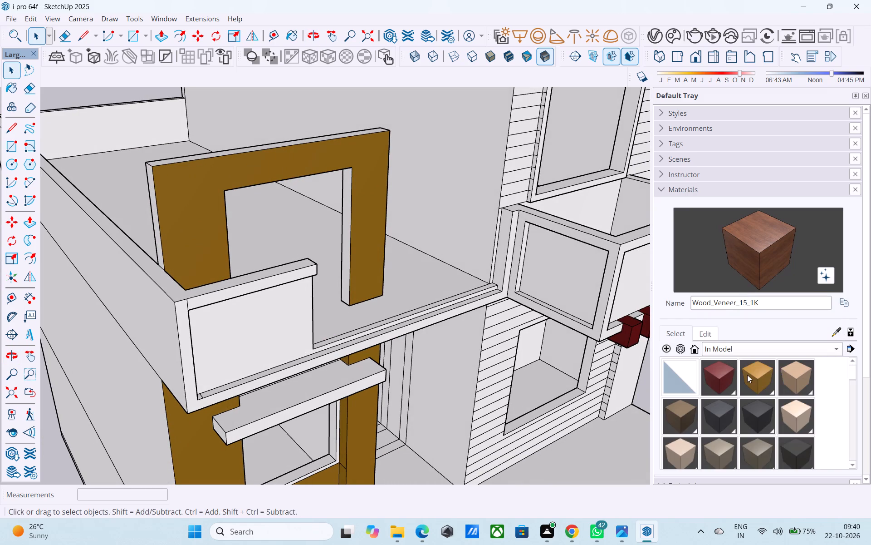
{"action": "left_click", "coordinate": [748, 375]}
{"action": "middle_click_drag", "start_coordinate": [379, 273], "coordinate": [488, 330]}
{"action": "scroll", "coordinate": [305, 315], "scroll_direction": "up", "scroll_amount": 2}
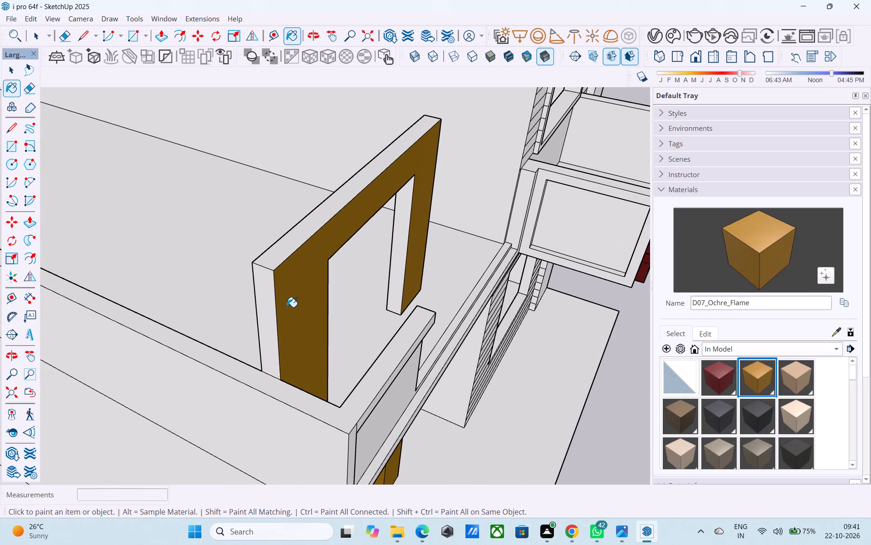
{"action": "left_click", "coordinate": [272, 296]}
{"action": "left_click", "coordinate": [274, 267]}
{"action": "left_click", "coordinate": [407, 216]}
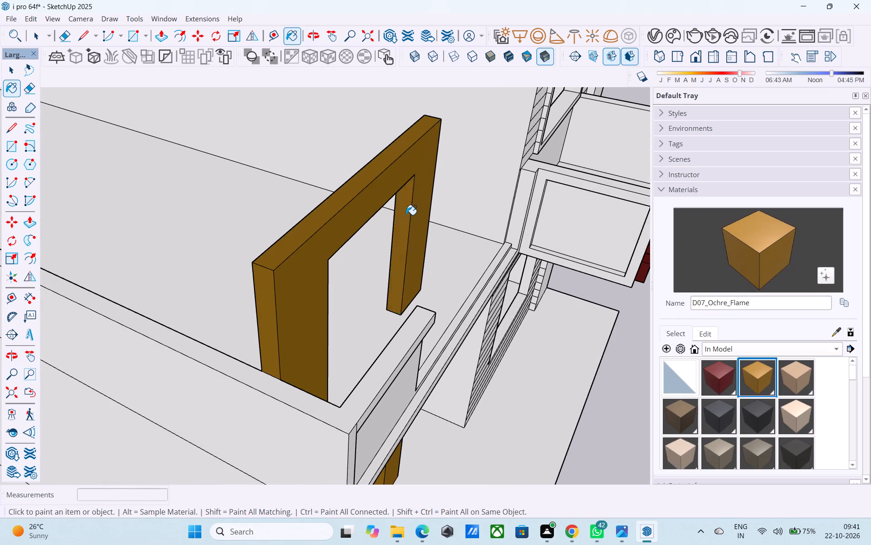
{"action": "middle_click_drag", "start_coordinate": [406, 215], "coordinate": [645, 198]}
{"action": "left_click", "coordinate": [579, 161]}
{"action": "middle_click_drag", "start_coordinate": [579, 161], "coordinate": [517, 242]}
{"action": "left_click", "coordinate": [556, 254]}
{"action": "left_click", "coordinate": [421, 158]}
Erase the two vertical edges dividing the back face of the ochre terrace frame.
{"action": "middle_click", "coordinate": [424, 184], "text": "shift"}
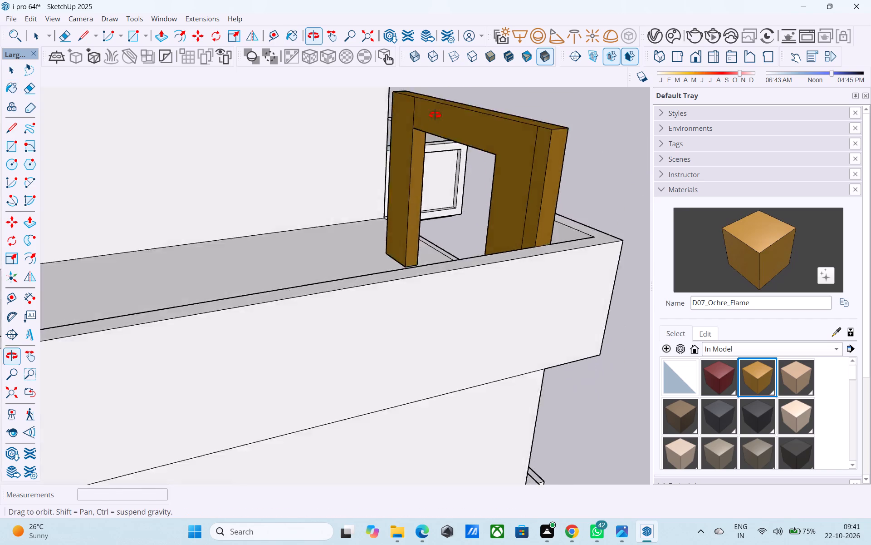
{"action": "key", "text": "e"}
{"action": "scroll", "coordinate": [430, 156], "scroll_direction": "up", "scroll_amount": 2}
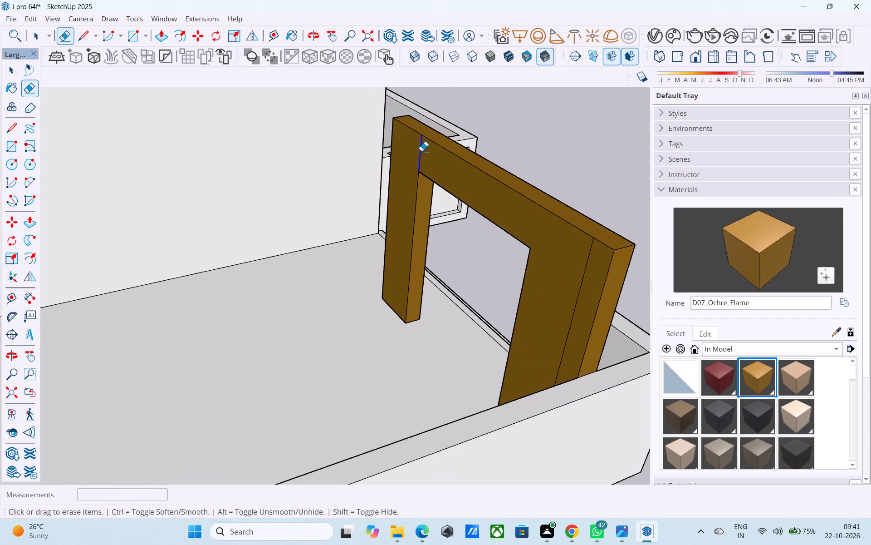
{"action": "left_click", "coordinate": [422, 151]}
{"action": "left_click_drag", "start_coordinate": [592, 269], "coordinate": [583, 264]}
Save the model.
{"action": "middle_click_drag", "start_coordinate": [575, 263], "coordinate": [260, 238]}
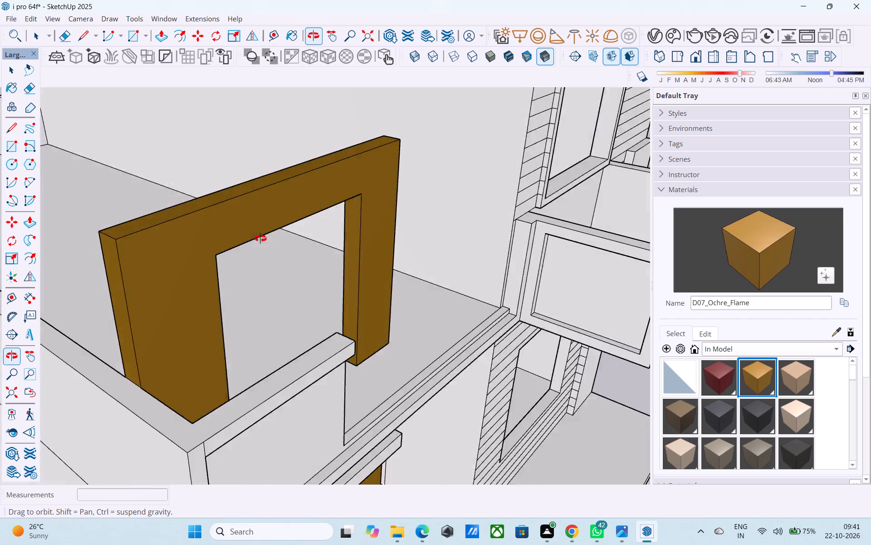
{"action": "middle_click_drag", "start_coordinate": [260, 238], "coordinate": [239, 233]}
{"action": "scroll", "coordinate": [310, 196], "scroll_direction": "down", "scroll_amount": 5}
{"action": "middle_click_drag", "start_coordinate": [321, 270], "coordinate": [546, 248]}
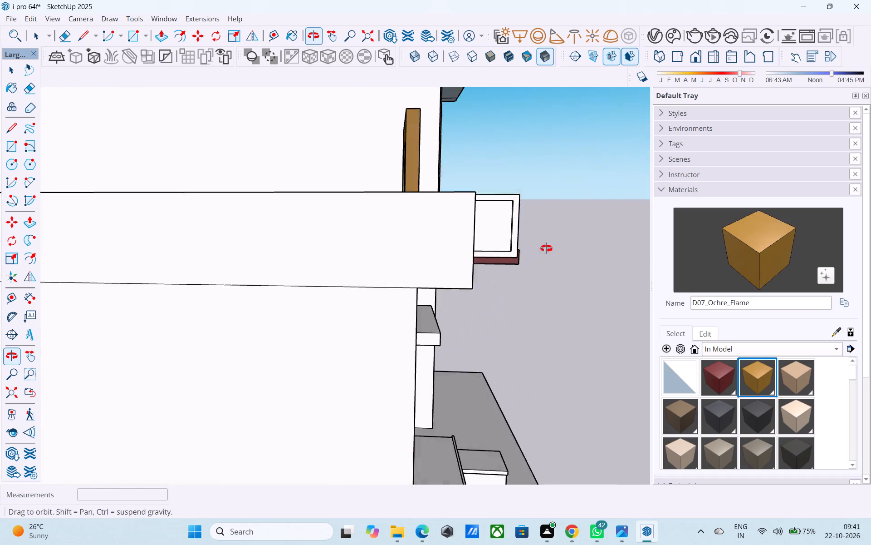
{"action": "middle_click_drag", "start_coordinate": [546, 248], "coordinate": [133, 206]}
{"action": "middle_click_drag", "start_coordinate": [244, 289], "coordinate": [98, 244]}
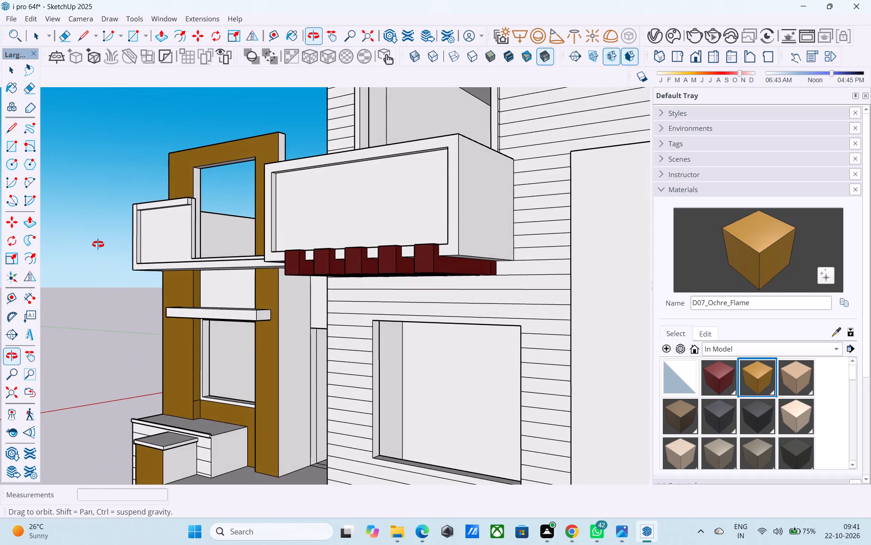
{"action": "middle_click_drag", "start_coordinate": [98, 244], "coordinate": [217, 265]}
{"action": "middle_click_drag", "start_coordinate": [217, 266], "coordinate": [221, 248]}
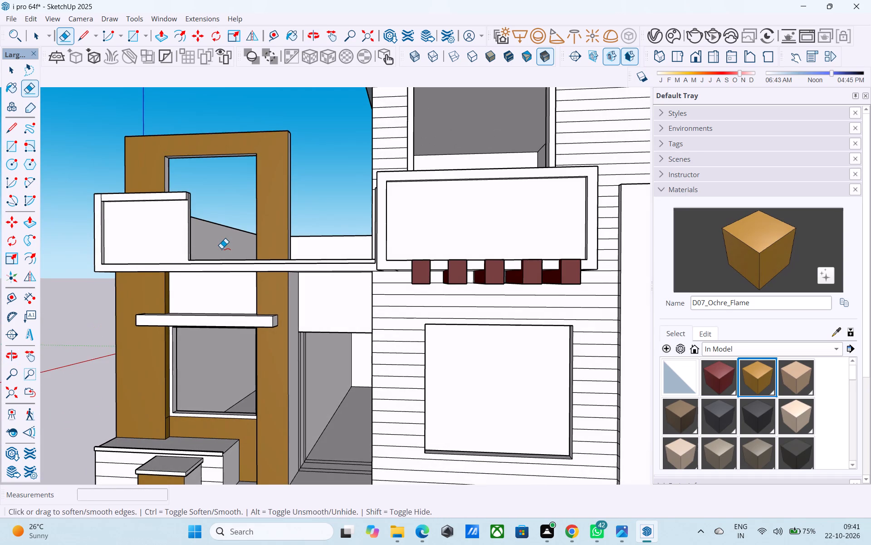
{"action": "key", "text": "ctrl+s"}
{"action": "key", "text": "space"}
{"action": "scroll", "coordinate": [235, 209], "scroll_direction": "down", "scroll_amount": 6}
{"action": "middle_click_drag", "start_coordinate": [235, 238], "coordinate": [305, 289]}
{"action": "middle_click_drag", "start_coordinate": [288, 282], "coordinate": [291, 304], "text": "shift"}
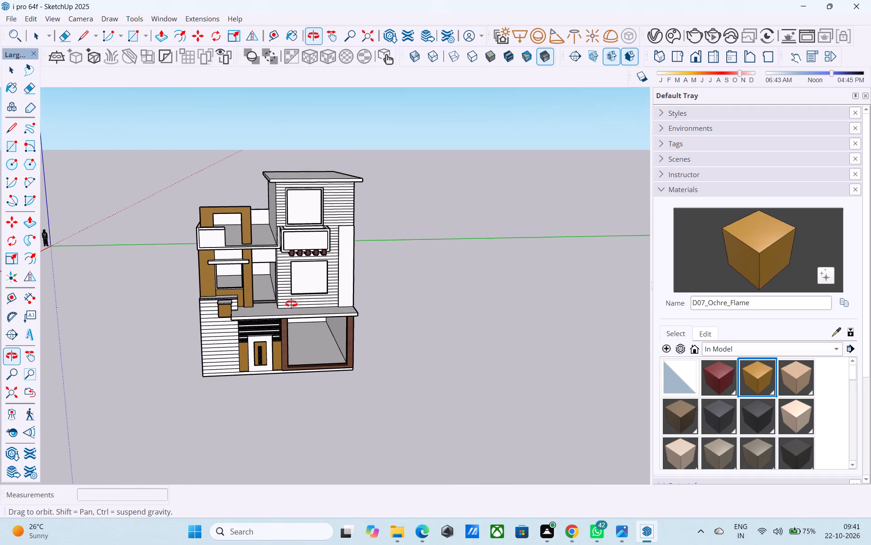
{"action": "middle_click_drag", "start_coordinate": [291, 304], "coordinate": [353, 288], "text": "shift"}
{"action": "middle_click_drag", "start_coordinate": [269, 264], "coordinate": [295, 254], "text": "shift"}
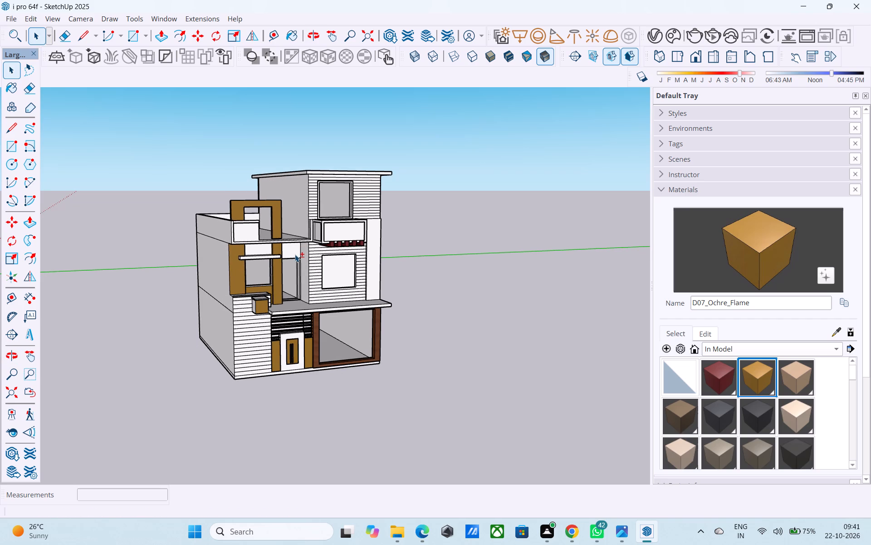
{"action": "middle_click_drag", "start_coordinate": [295, 252], "coordinate": [279, 256], "text": "shift"}
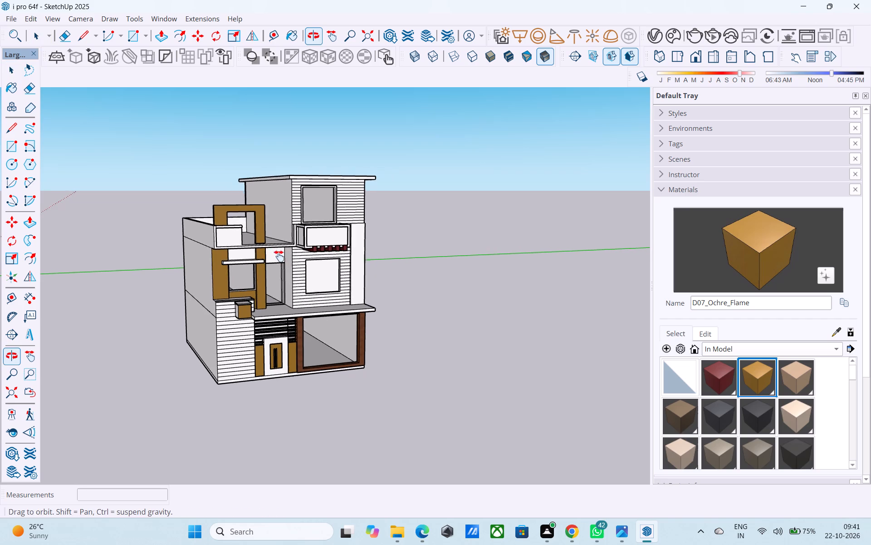
{"action": "middle_click_drag", "start_coordinate": [279, 256], "coordinate": [281, 267], "text": "shift"}
{"action": "key", "text": "ctrl+s"}
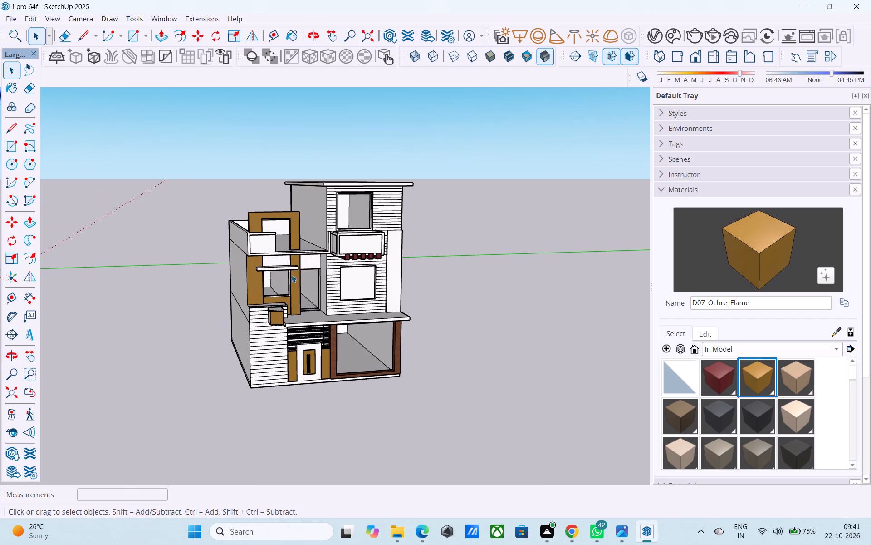
Draw a 1' line on the side wall, running back from the upper corner of the plain vertical facade panel.
{"action": "middle_click_drag", "start_coordinate": [316, 280], "coordinate": [281, 223]}
{"action": "middle_click_drag", "start_coordinate": [296, 233], "coordinate": [240, 283]}
{"action": "middle_click_drag", "start_coordinate": [356, 244], "coordinate": [330, 242]}
{"action": "scroll", "coordinate": [328, 242], "scroll_direction": "up", "scroll_amount": 3}
{"action": "middle_click_drag", "start_coordinate": [317, 233], "coordinate": [249, 272]}
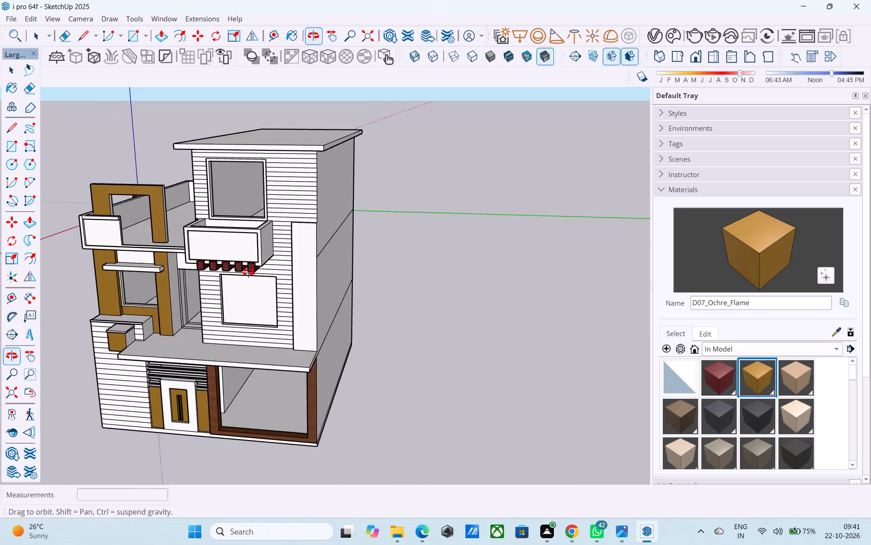
{"action": "middle_click_drag", "start_coordinate": [249, 272], "coordinate": [245, 284]}
{"action": "scroll", "coordinate": [282, 254], "scroll_direction": "up", "scroll_amount": 12}
{"action": "middle_click_drag", "start_coordinate": [312, 236], "coordinate": [283, 292]}
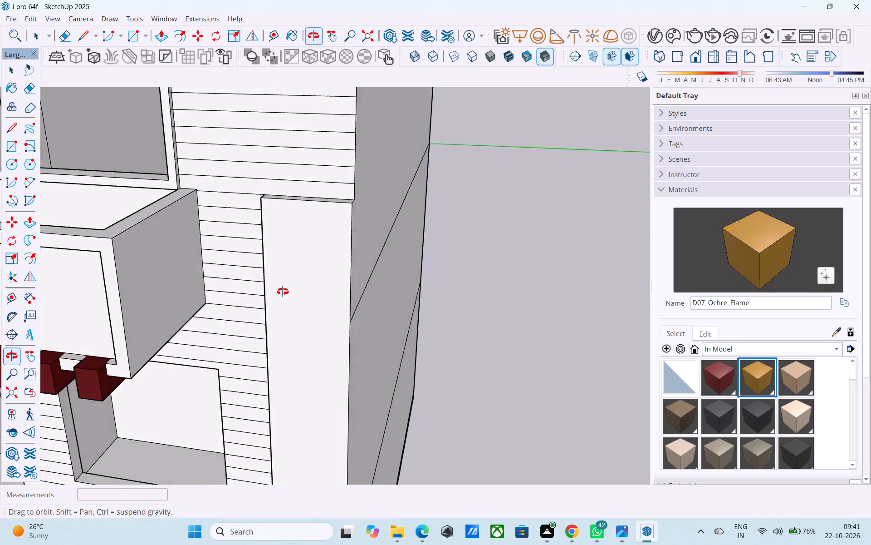
{"action": "middle_click_drag", "start_coordinate": [283, 292], "coordinate": [250, 325]}
{"action": "scroll", "coordinate": [317, 250], "scroll_direction": "up", "scroll_amount": 4}
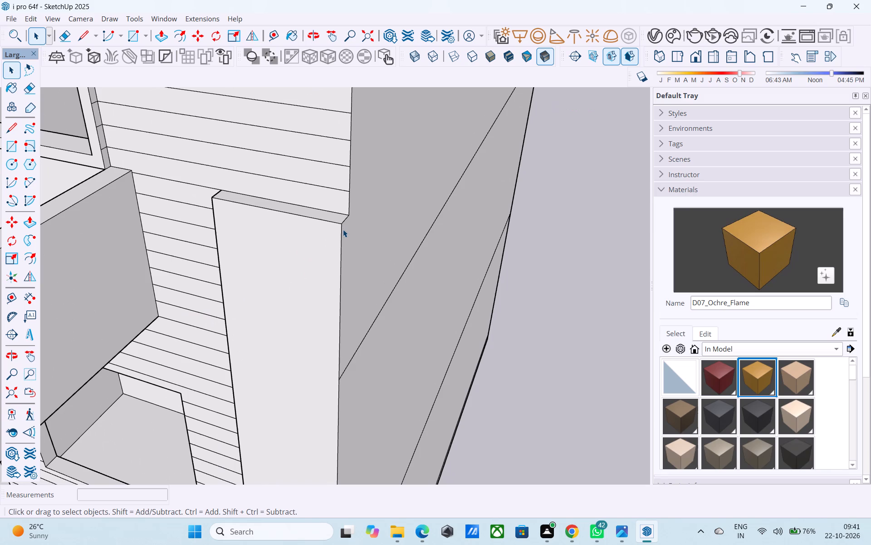
{"action": "key", "text": "l"}
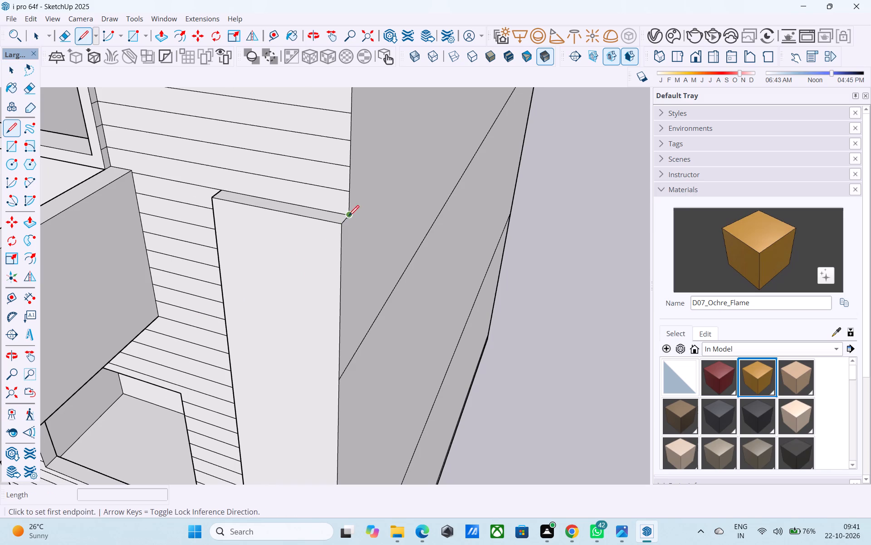
{"action": "left_click", "coordinate": [349, 216]}
{"action": "type", "text": "1'"}
{"action": "key", "text": "Return"}
Draw the strip's vertical edge down the side wall to the slab's underside line and add a line across at slab-top level.
{"action": "scroll", "coordinate": [378, 168], "scroll_direction": "down", "scroll_amount": 8}
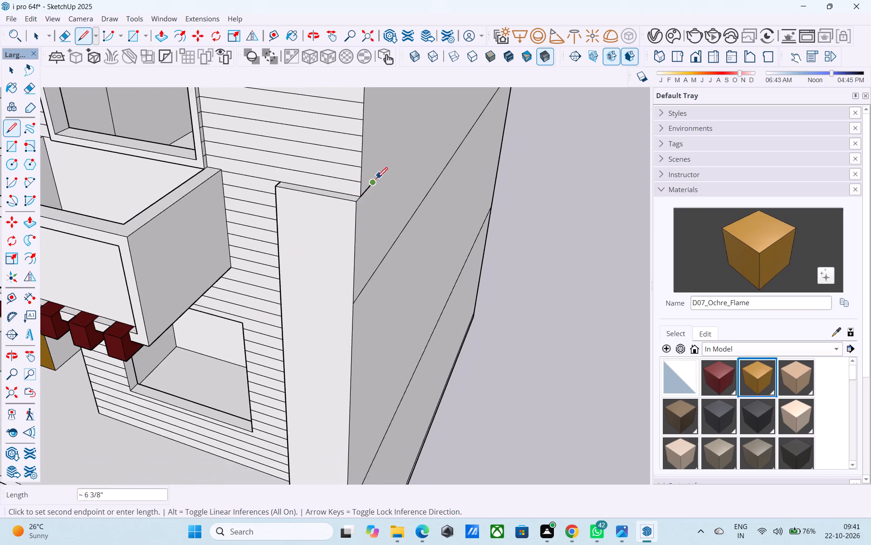
{"action": "scroll", "coordinate": [377, 179], "scroll_direction": "down", "scroll_amount": 1}
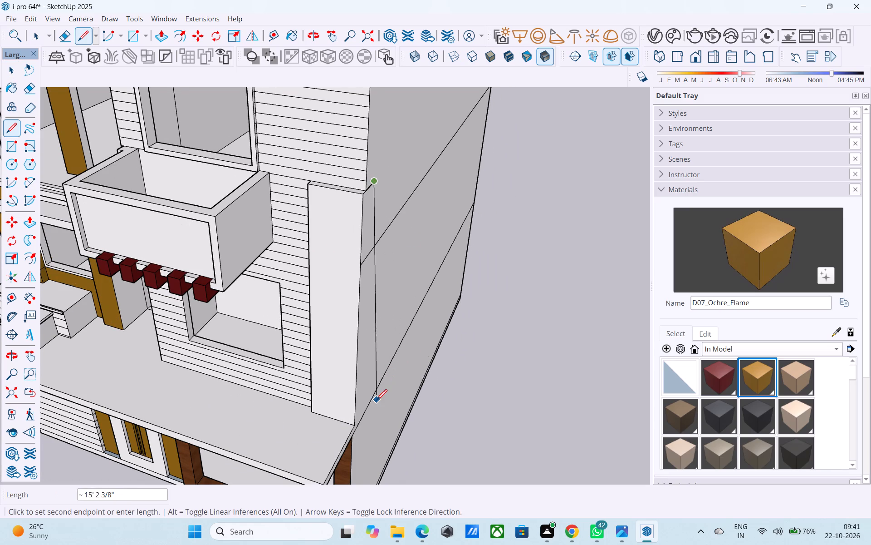
{"action": "middle_click_drag", "start_coordinate": [354, 402], "coordinate": [195, 382]}
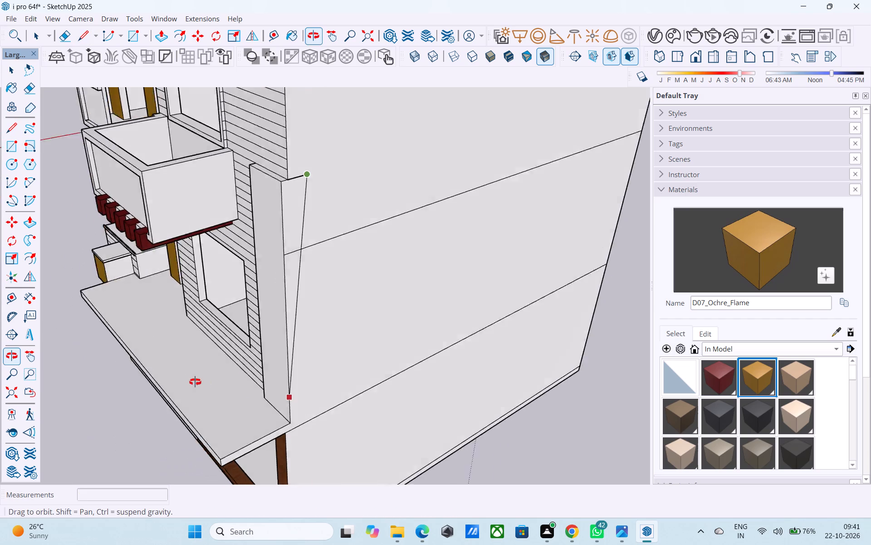
{"action": "middle_click_drag", "start_coordinate": [195, 382], "coordinate": [188, 380]}
{"action": "scroll", "coordinate": [300, 395], "scroll_direction": "up", "scroll_amount": 1}
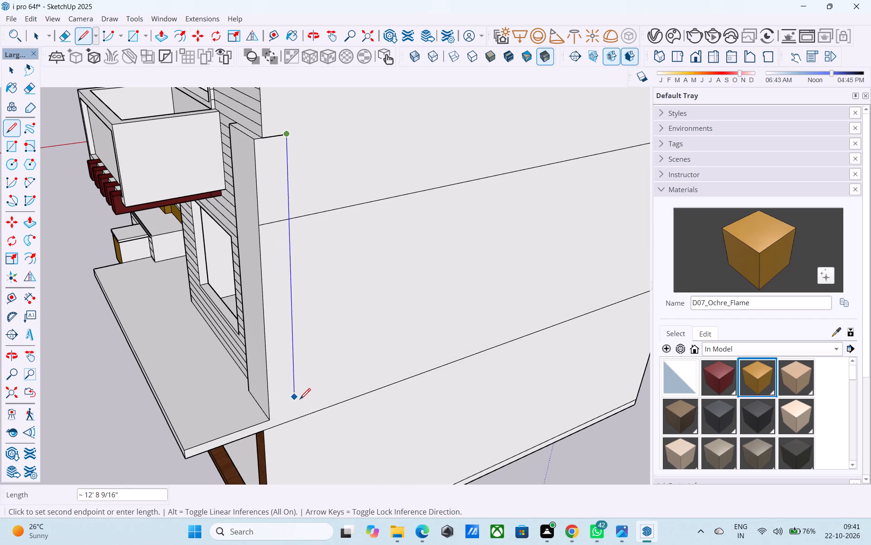
{"action": "left_click", "coordinate": [300, 417]}
{"action": "left_click", "coordinate": [272, 418]}
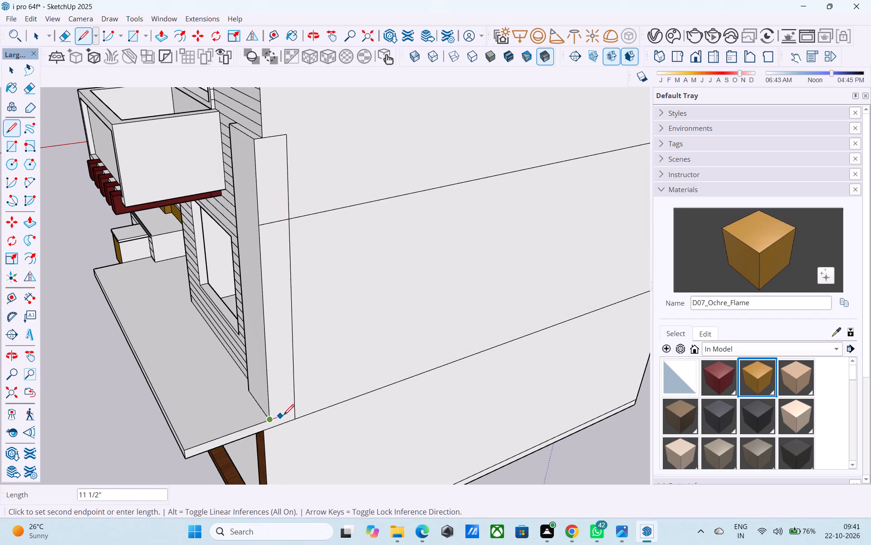
{"action": "left_click", "coordinate": [293, 412]}
{"action": "key", "text": "space"}
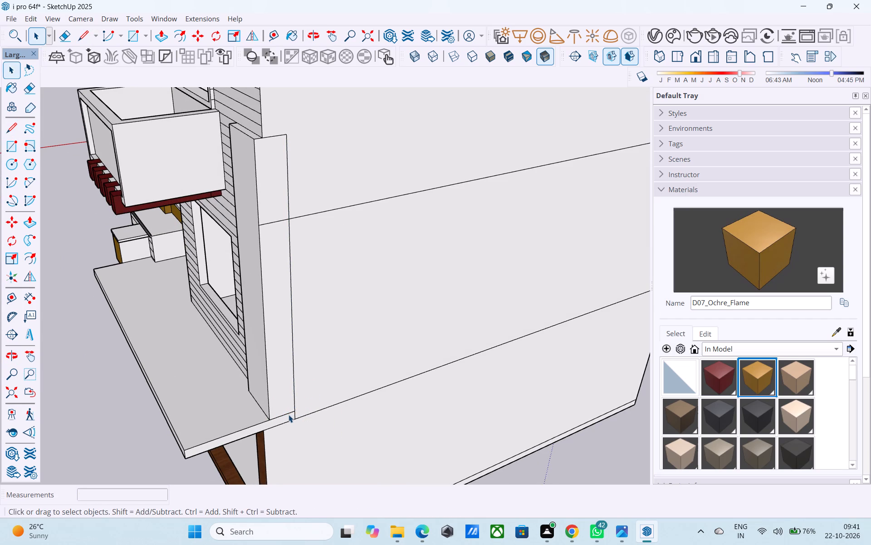
Extend the strip's front edge 6" down the slab's thickness and erase the short line crossing the strip at slab-top level.
{"action": "key", "text": "l"}
{"action": "scroll", "coordinate": [284, 428], "scroll_direction": "up", "scroll_amount": 4}
{"action": "left_click", "coordinate": [262, 417]}
{"action": "left_click", "coordinate": [264, 425]}
{"action": "key", "text": "space"}
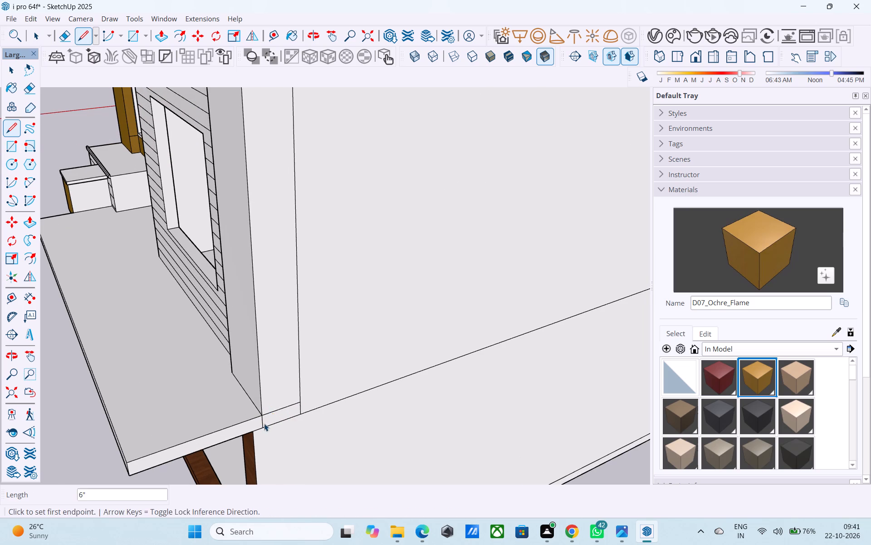
{"action": "type", "text": "re"}
{"action": "left_click_drag", "start_coordinate": [272, 406], "coordinate": [276, 411]}
{"action": "key", "text": "space"}
Pull the vertical strip on the side wall outward 1'.
{"action": "left_click", "coordinate": [275, 403]}
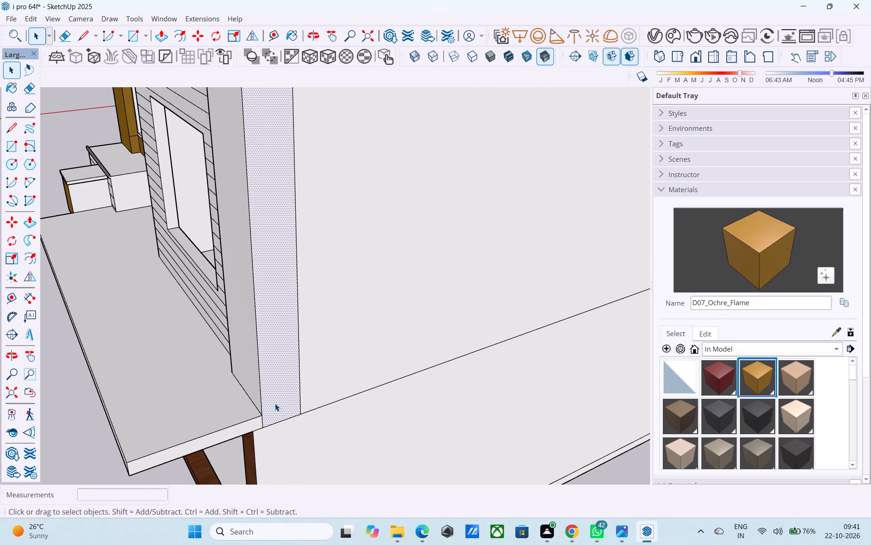
{"action": "key", "text": "p"}
{"action": "left_click", "coordinate": [275, 403]}
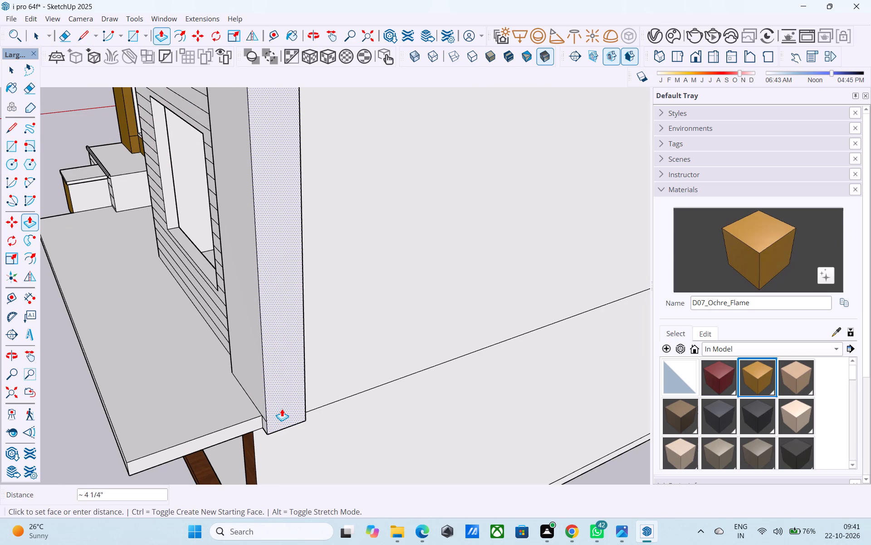
{"action": "key", "text": "2"}
{"action": "key", "text": "BackSpace"}
{"action": "type", "text": "1'"}
{"action": "key", "text": "Return"}
{"action": "key", "text": "space"}
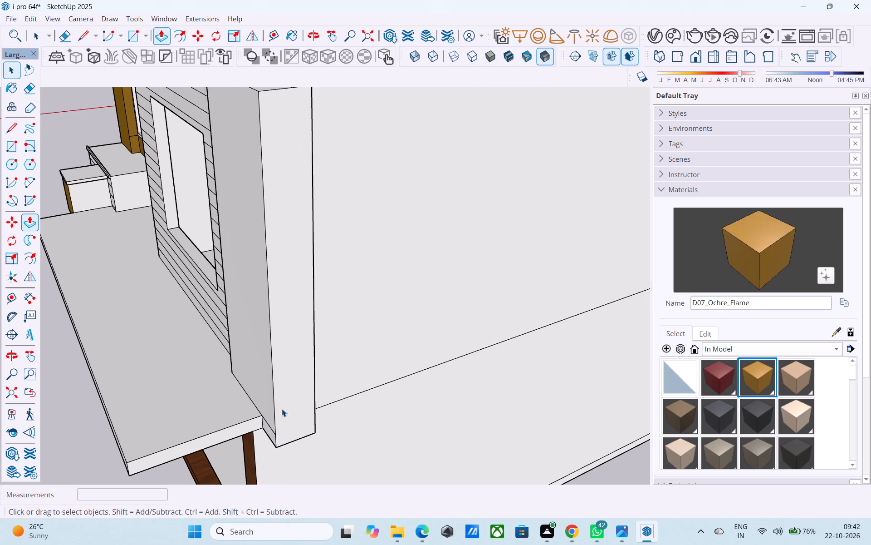
Erase the stray line crossing the stepped top face of the side strip.
{"action": "middle_click_drag", "start_coordinate": [282, 409], "coordinate": [399, 373]}
{"action": "scroll", "coordinate": [406, 358], "scroll_direction": "down", "scroll_amount": 10}
{"action": "middle_click_drag", "start_coordinate": [344, 370], "coordinate": [437, 346]}
{"action": "middle_click_drag", "start_coordinate": [448, 204], "coordinate": [387, 258]}
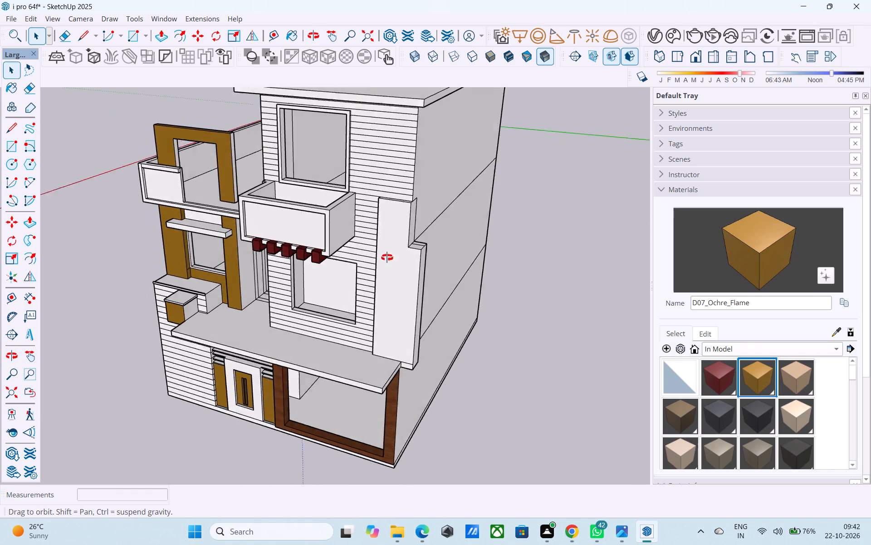
{"action": "middle_click_drag", "start_coordinate": [387, 258], "coordinate": [313, 290]}
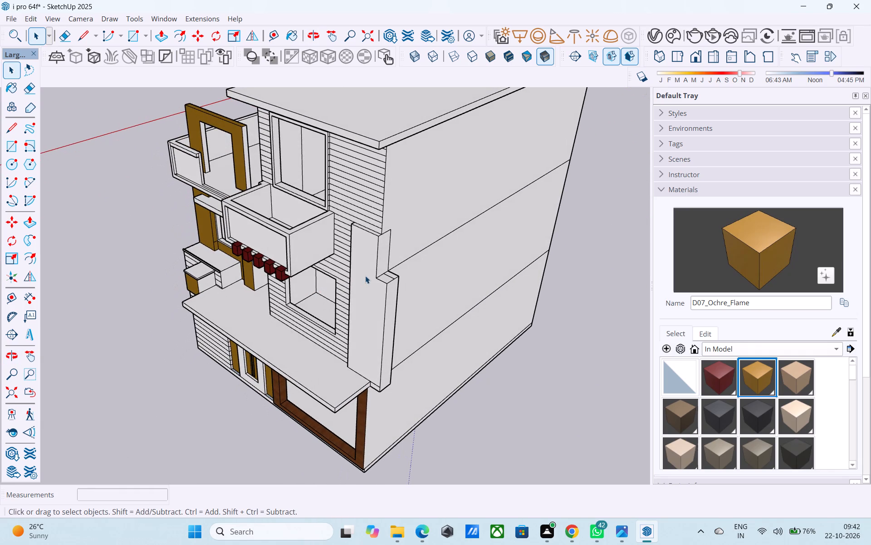
{"action": "scroll", "coordinate": [397, 268], "scroll_direction": "up", "scroll_amount": 11}
{"action": "key", "text": "e"}
{"action": "left_click_drag", "start_coordinate": [379, 287], "coordinate": [374, 292]}
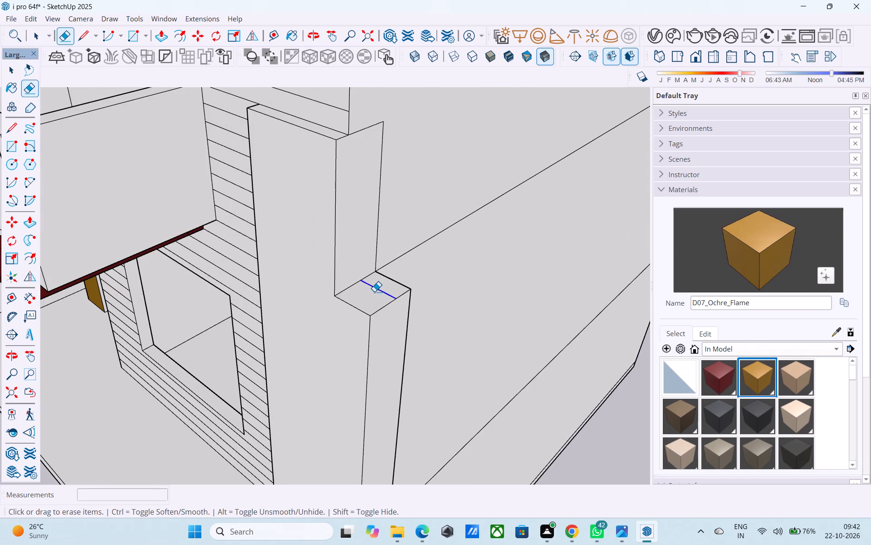
{"action": "key", "text": "space"}
Pull the side strip's top face up level with the top of the vertical facade panel.
{"action": "left_click", "coordinate": [374, 292]}
{"action": "key", "text": "p"}
{"action": "left_click", "coordinate": [374, 292]}
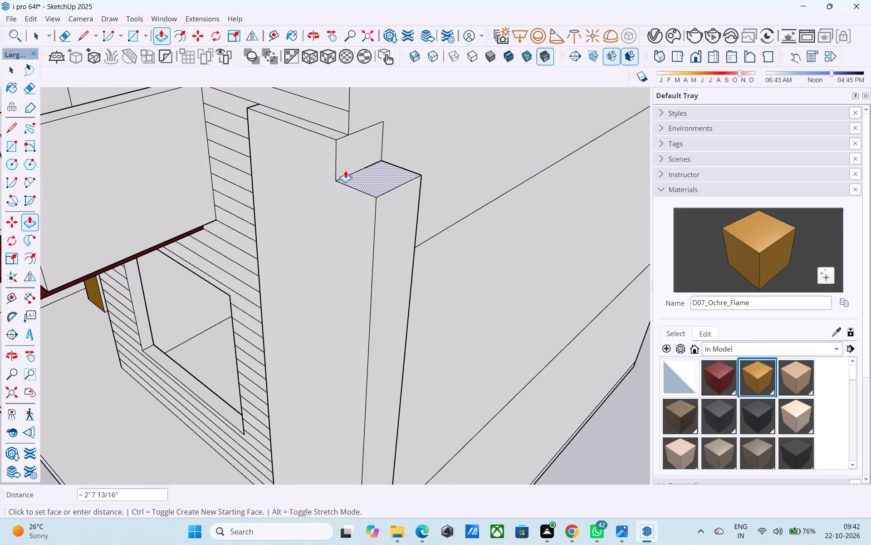
{"action": "left_click", "coordinate": [333, 134]}
Erase the seam between the tops of the facade panel and the side strip, and save the model.
{"action": "middle_click_drag", "start_coordinate": [327, 273], "coordinate": [344, 236]}
{"action": "scroll", "coordinate": [354, 242], "scroll_direction": "down", "scroll_amount": 5}
{"action": "middle_click_drag", "start_coordinate": [333, 290], "coordinate": [398, 405]}
{"action": "scroll", "coordinate": [420, 344], "scroll_direction": "up", "scroll_amount": 2}
{"action": "scroll", "coordinate": [455, 296], "scroll_direction": "up", "scroll_amount": 8}
{"action": "key", "text": "e"}
{"action": "scroll", "coordinate": [426, 319], "scroll_direction": "up", "scroll_amount": 3}
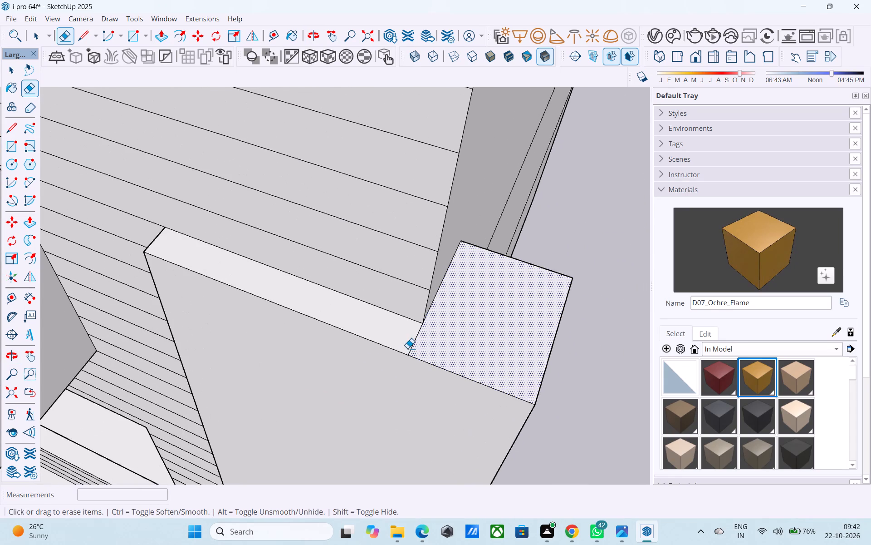
{"action": "left_click", "coordinate": [413, 346]}
{"action": "key", "text": "space"}
{"action": "scroll", "coordinate": [382, 314], "scroll_direction": "down", "scroll_amount": 6}
{"action": "middle_click_drag", "start_coordinate": [354, 381], "coordinate": [361, 340]}
{"action": "key", "text": "ctrl+s"}
Erase the short horizontal line across the panel's front face near its bottom, beside the slab end.
{"action": "scroll", "coordinate": [343, 312], "scroll_direction": "down", "scroll_amount": 5}
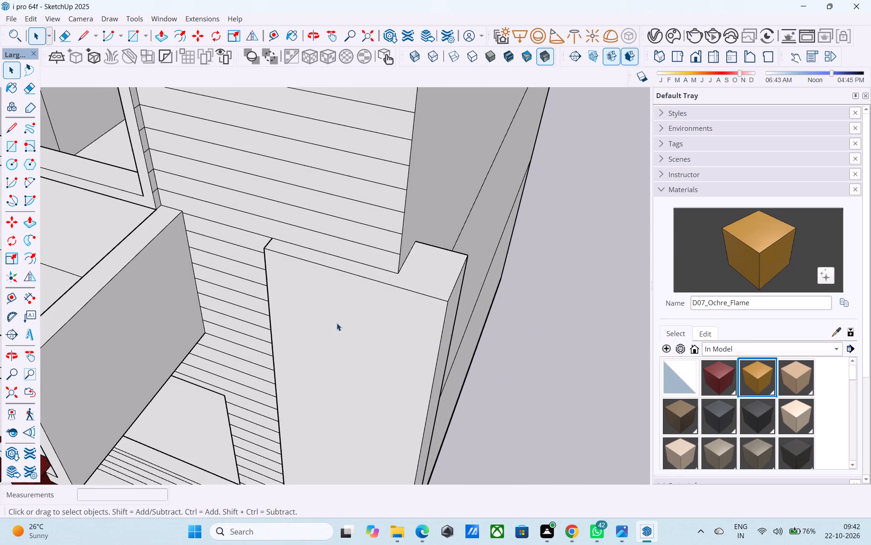
{"action": "middle_click_drag", "start_coordinate": [375, 321], "coordinate": [357, 292], "text": "shift"}
{"action": "scroll", "coordinate": [359, 281], "scroll_direction": "up", "scroll_amount": 1}
{"action": "scroll", "coordinate": [358, 257], "scroll_direction": "down", "scroll_amount": 10}
{"action": "middle_click_drag", "start_coordinate": [344, 335], "coordinate": [355, 174], "text": "shift"}
{"action": "middle_click_drag", "start_coordinate": [382, 294], "coordinate": [241, 262]}
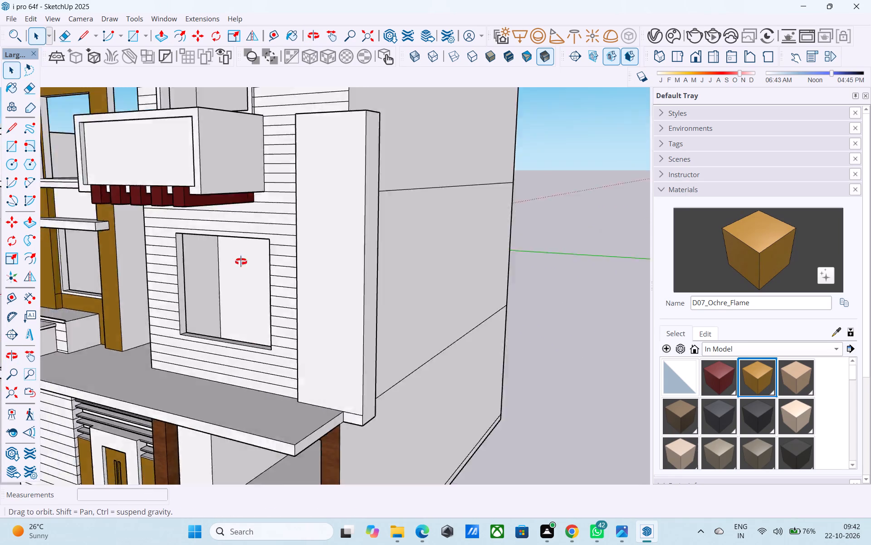
{"action": "middle_click_drag", "start_coordinate": [241, 262], "coordinate": [391, 164]}
{"action": "scroll", "coordinate": [370, 362], "scroll_direction": "up", "scroll_amount": 5}
{"action": "middle_click_drag", "start_coordinate": [388, 378], "coordinate": [318, 261], "text": "shift"}
{"action": "scroll", "coordinate": [323, 281], "scroll_direction": "up", "scroll_amount": 5}
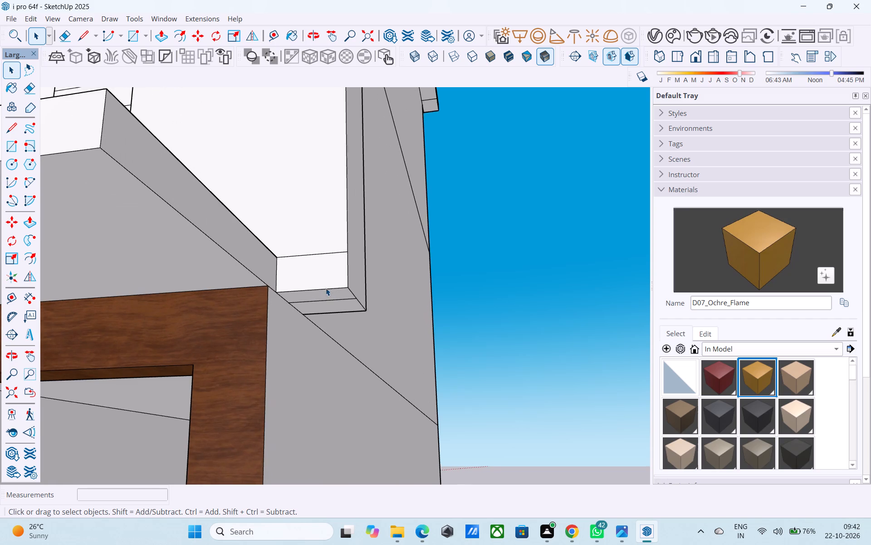
{"action": "scroll", "coordinate": [326, 288], "scroll_direction": "up", "scroll_amount": 2}
{"action": "key", "text": "e"}
{"action": "scroll", "coordinate": [326, 287], "scroll_direction": "up", "scroll_amount": 3}
{"action": "left_click_drag", "start_coordinate": [317, 240], "coordinate": [318, 202]}
Erase the leftover line on the underside of the wrapped panel and save the model.
{"action": "middle_click_drag", "start_coordinate": [336, 321], "coordinate": [276, 280]}
{"action": "scroll", "coordinate": [282, 287], "scroll_direction": "up", "scroll_amount": 3}
{"action": "left_click_drag", "start_coordinate": [284, 286], "coordinate": [287, 287]}
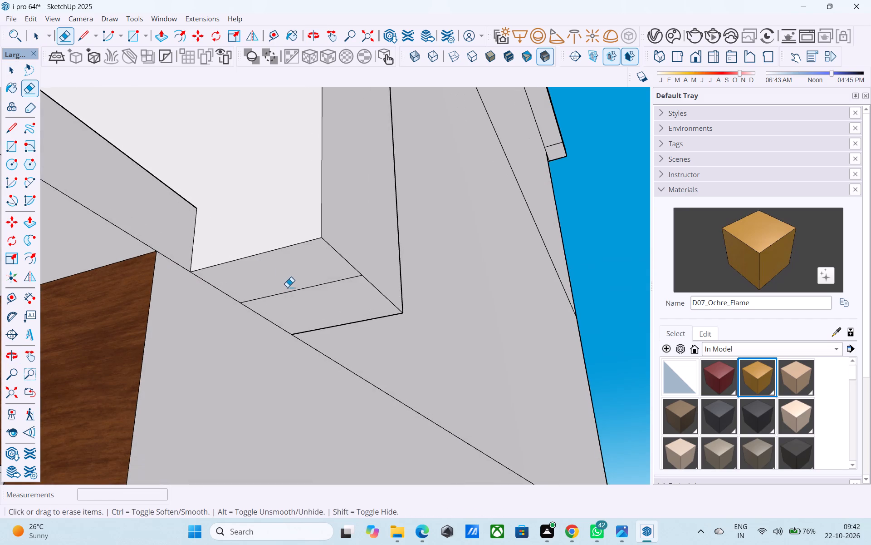
{"action": "left_click_drag", "start_coordinate": [287, 287], "coordinate": [291, 291]}
{"action": "key", "text": "space"}
{"action": "scroll", "coordinate": [293, 289], "scroll_direction": "down", "scroll_amount": 4}
{"action": "middle_click_drag", "start_coordinate": [295, 295], "coordinate": [313, 367]}
{"action": "key", "text": "ctrl+s"}
{"action": "key", "text": "space"}
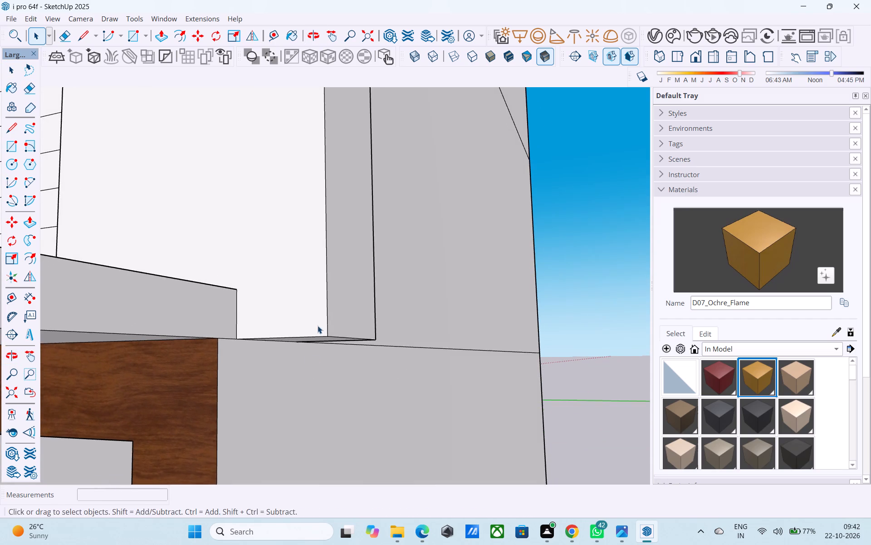
Examine the wrapped panel's lower corner and the whole front facade.
{"action": "scroll", "coordinate": [318, 326], "scroll_direction": "down", "scroll_amount": 6}
{"action": "middle_click_drag", "start_coordinate": [321, 337], "coordinate": [333, 381]}
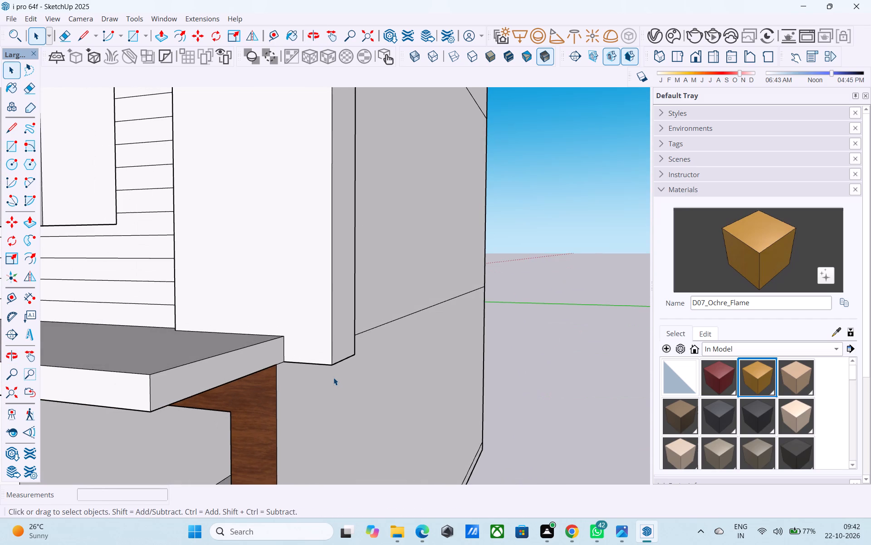
{"action": "scroll", "coordinate": [333, 374], "scroll_direction": "down", "scroll_amount": 4}
{"action": "middle_click_drag", "start_coordinate": [338, 411], "coordinate": [350, 470]}
{"action": "scroll", "coordinate": [380, 384], "scroll_direction": "down", "scroll_amount": 5}
{"action": "middle_click_drag", "start_coordinate": [357, 386], "coordinate": [417, 399]}
{"action": "middle_click_drag", "start_coordinate": [415, 397], "coordinate": [455, 350]}
{"action": "scroll", "coordinate": [467, 342], "scroll_direction": "down", "scroll_amount": 5}
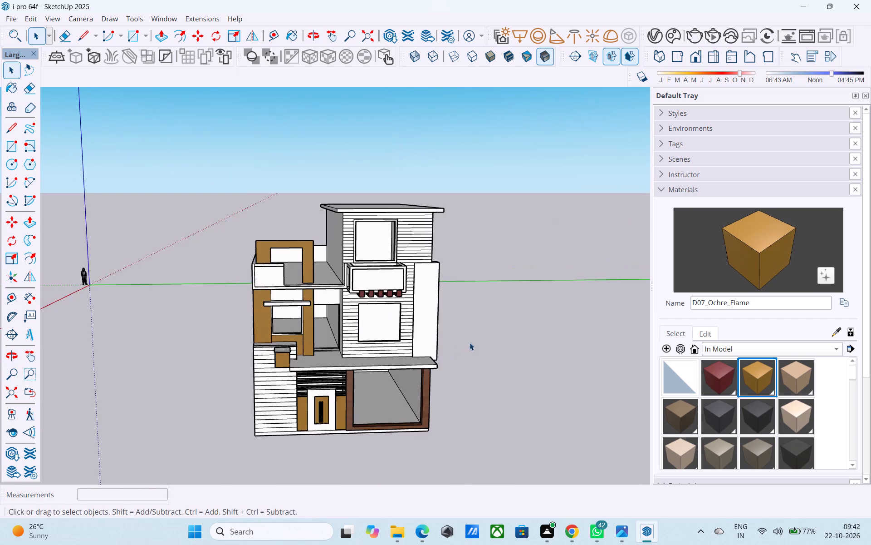
{"action": "middle_click_drag", "start_coordinate": [470, 342], "coordinate": [442, 342]}
Draw a 2' by 2' square on the upper part of the vertical panel's front face.
{"action": "scroll", "coordinate": [428, 308], "scroll_direction": "up", "scroll_amount": 5}
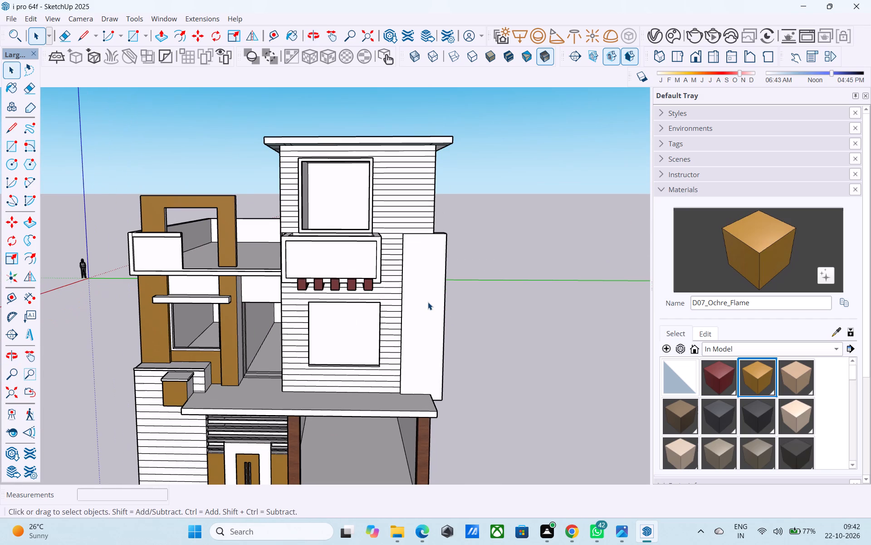
{"action": "middle_click_drag", "start_coordinate": [425, 299], "coordinate": [409, 288]}
{"action": "scroll", "coordinate": [416, 284], "scroll_direction": "up", "scroll_amount": 2}
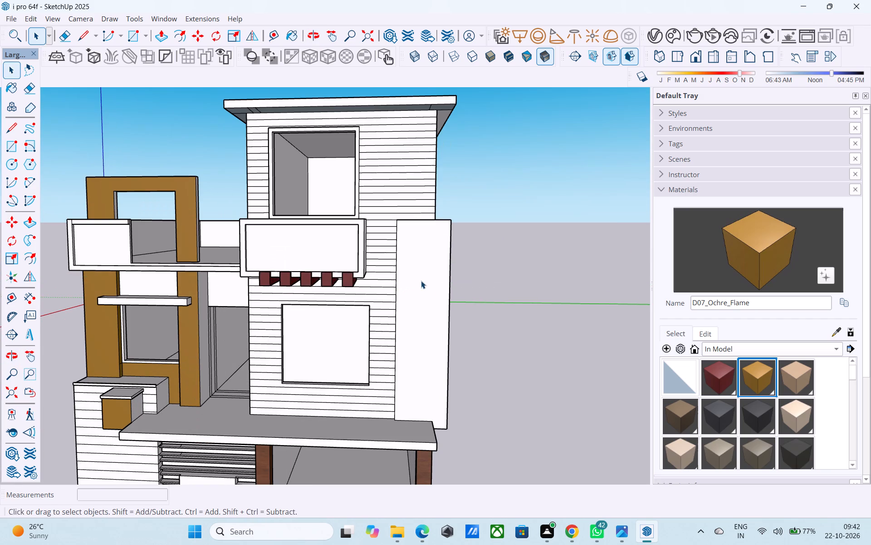
{"action": "key", "text": "r"}
{"action": "middle_click_drag", "start_coordinate": [421, 281], "coordinate": [421, 240]}
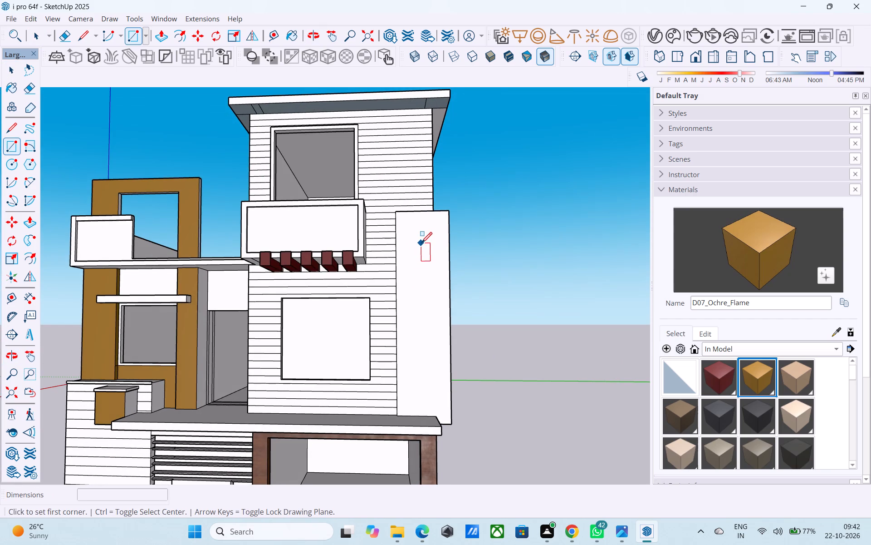
{"action": "scroll", "coordinate": [422, 245], "scroll_direction": "up", "scroll_amount": 3}
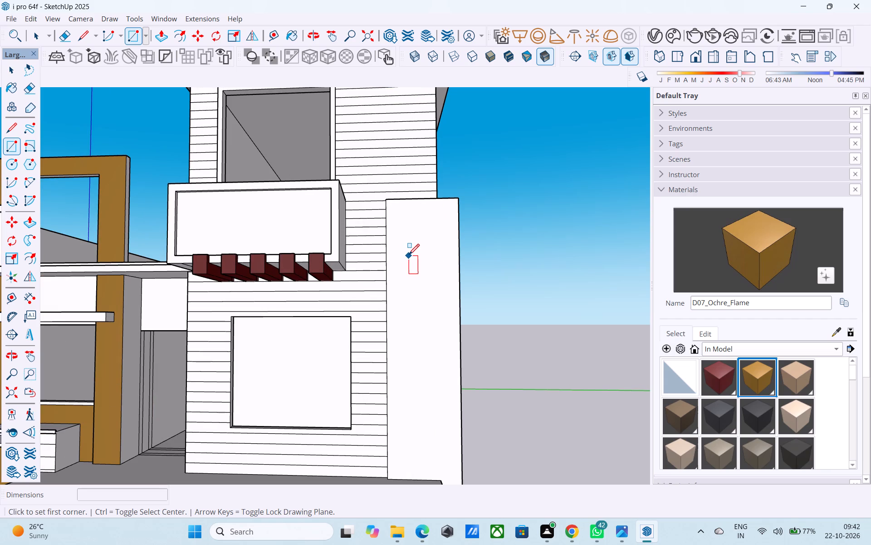
{"action": "left_click", "coordinate": [409, 256]}
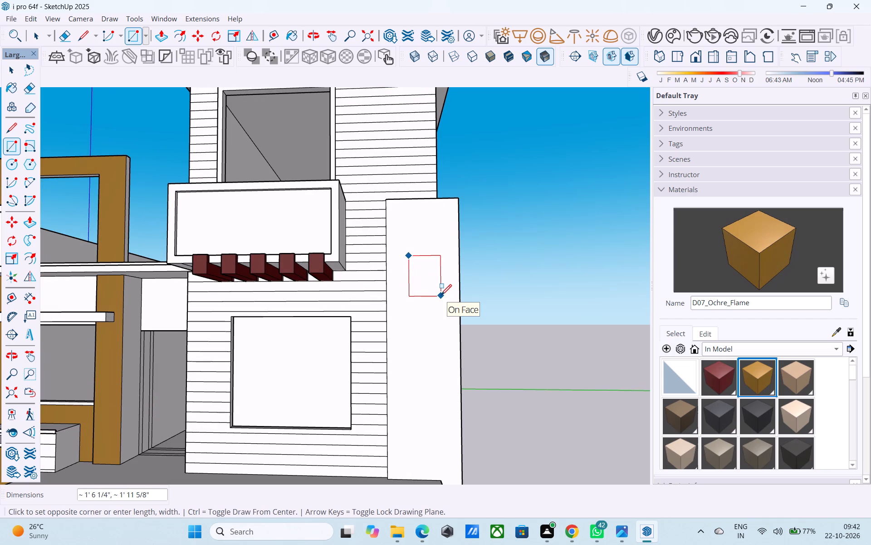
{"action": "key", "text": "1"}
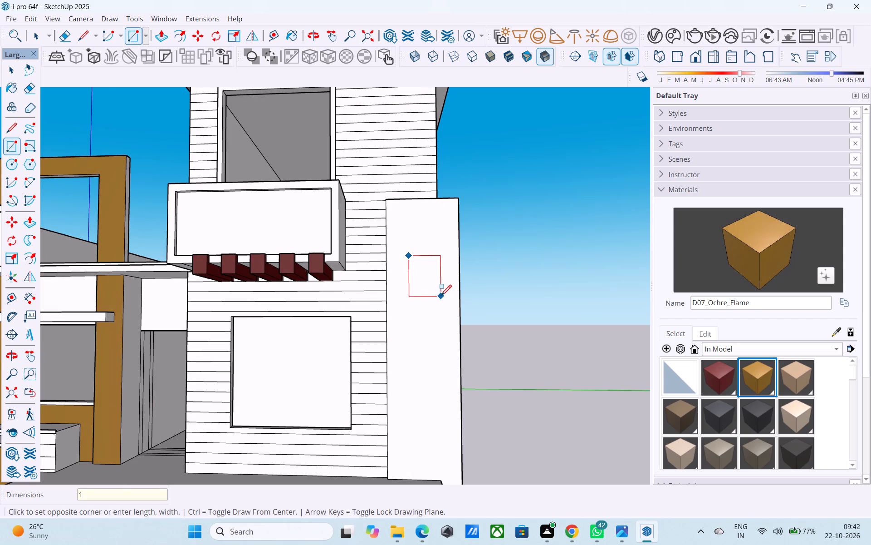
{"action": "type", "text": "',1'"}
{"action": "key", "text": "Return"}
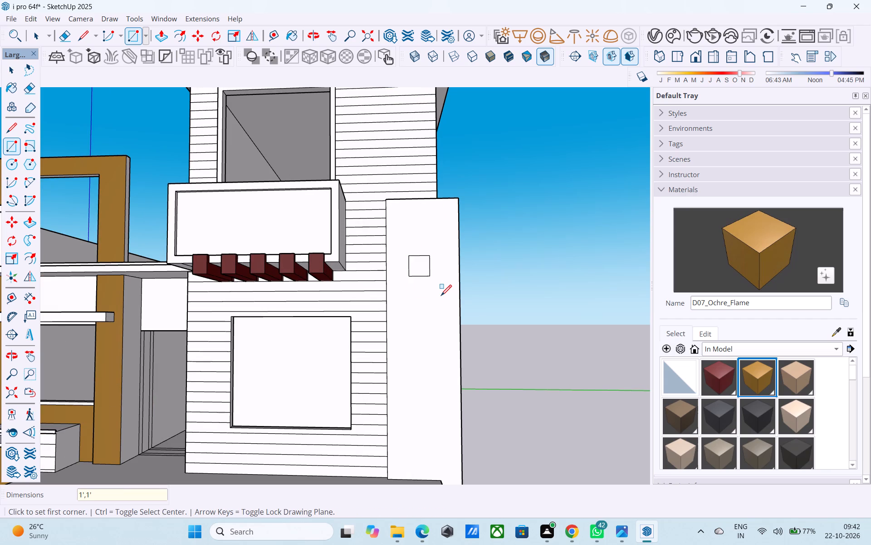
{"action": "type", "text": "2',2'"}
{"action": "key", "text": "Return"}
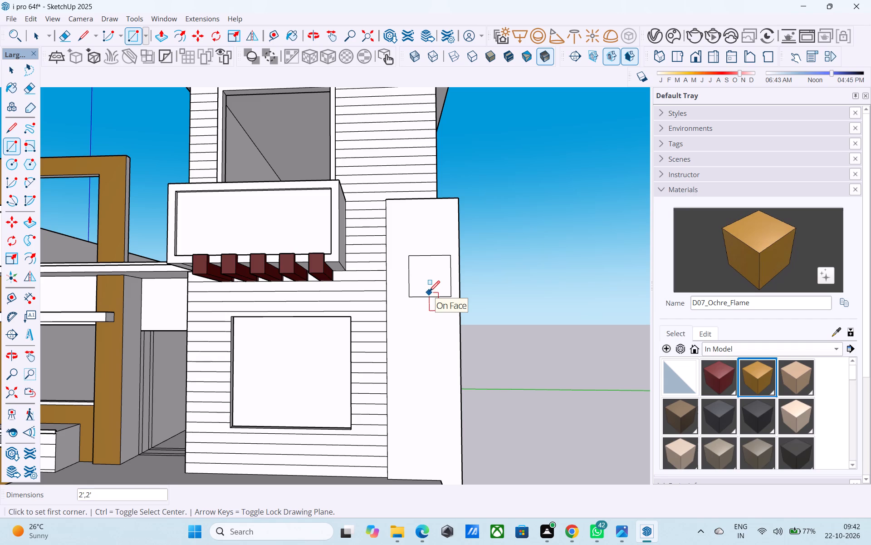
Copy the square straight down the panel twice, about 3' 1" apart, making a column of three.
{"action": "key", "text": "space"}
{"action": "left_click", "coordinate": [430, 287]}
{"action": "key", "text": "m"}
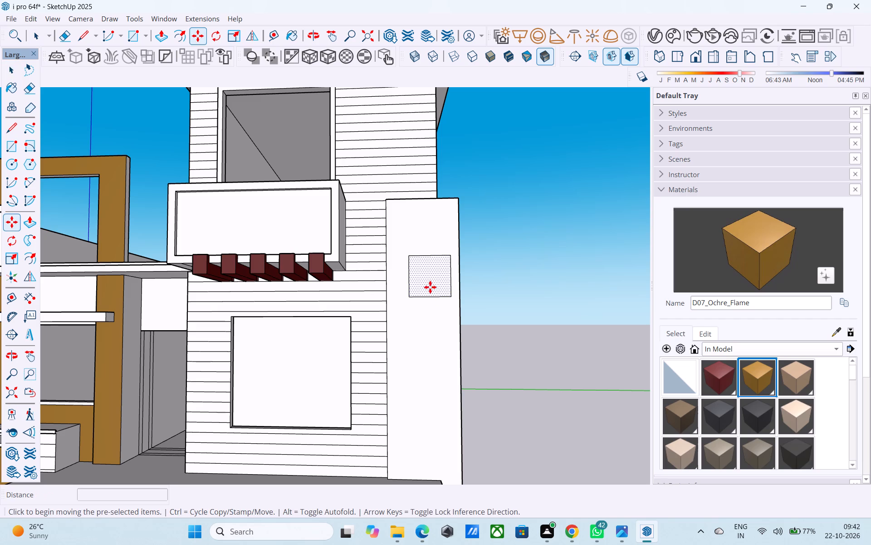
{"action": "left_click", "coordinate": [448, 258]}
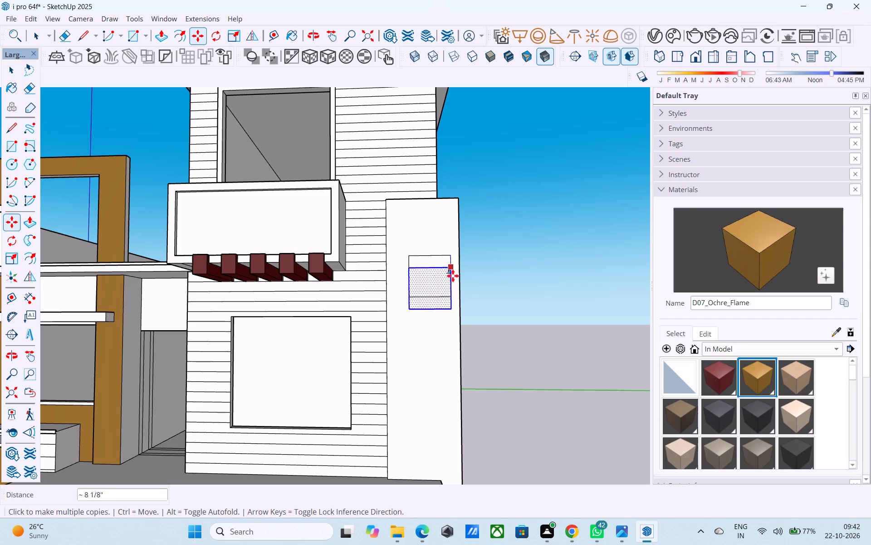
{"action": "left_click", "coordinate": [457, 320]}
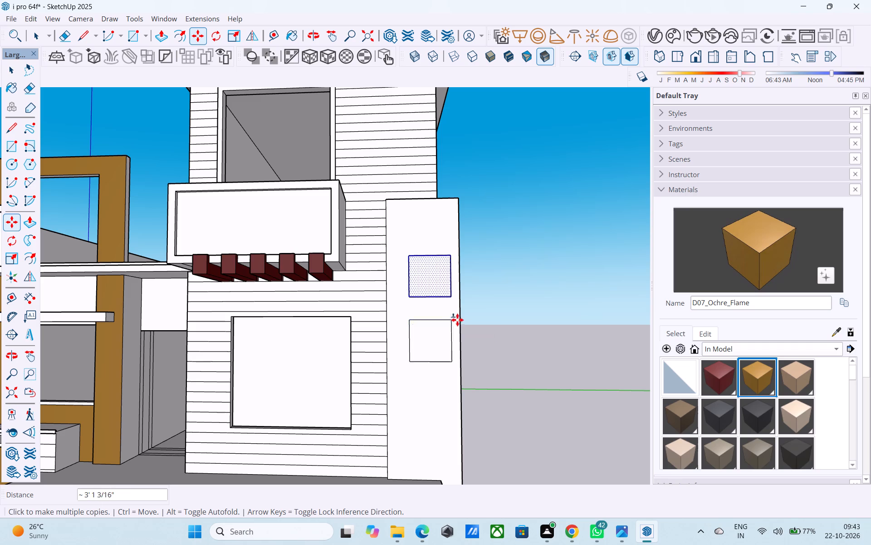
{"action": "left_click", "coordinate": [456, 385]}
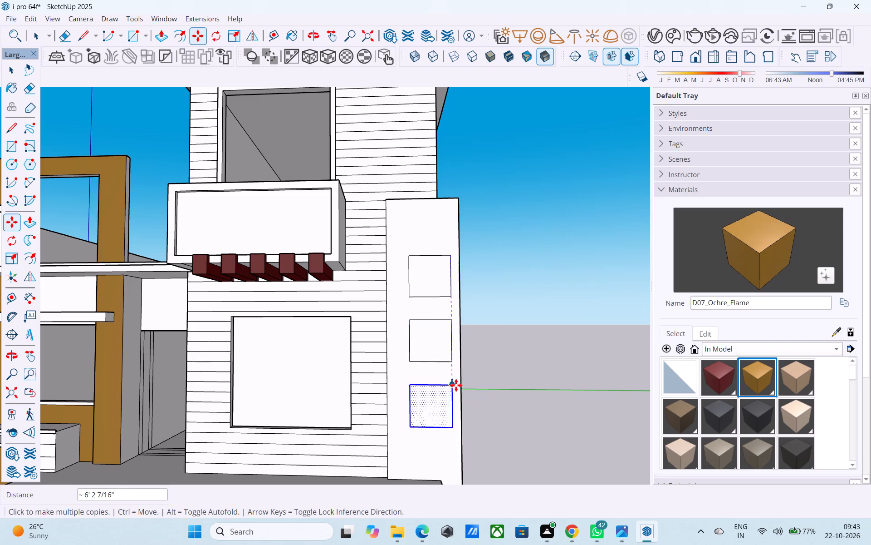
Offset the outline of the top square 1" inward.
{"action": "key", "text": "space"}
{"action": "left_click", "coordinate": [435, 278]}
{"action": "key", "text": "f"}
{"action": "left_click", "coordinate": [435, 278]}
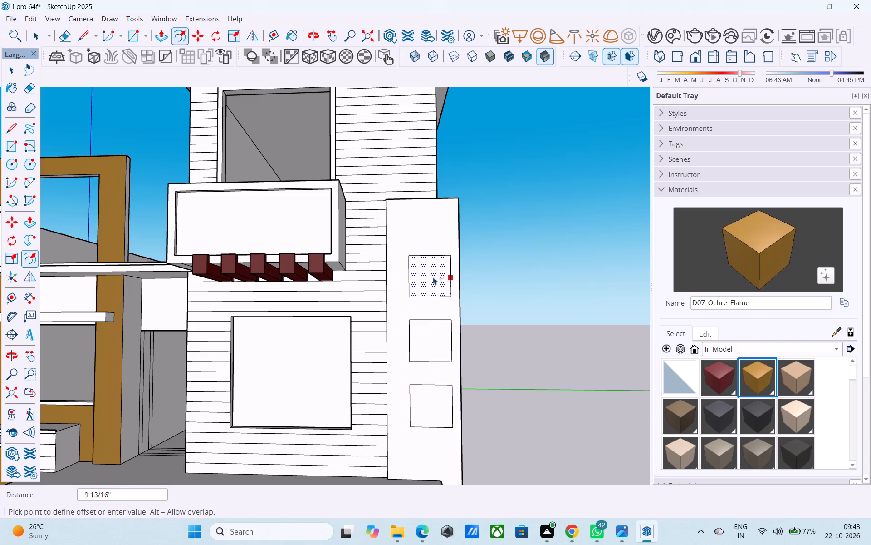
{"action": "type", "text": "1\""}
{"action": "key", "text": "Return"}
{"action": "key", "text": "space"}
Offset the outline of the middle square 1" inward.
{"action": "left_click", "coordinate": [433, 353]}
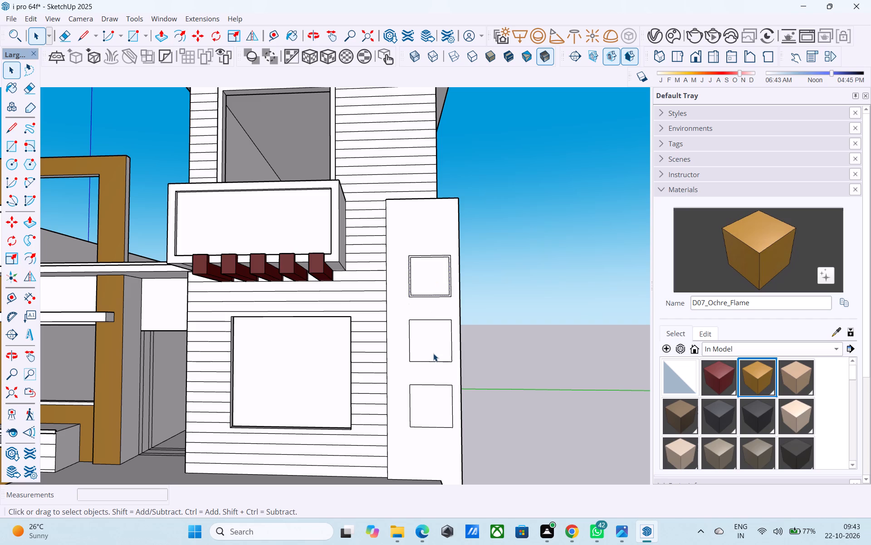
{"action": "key", "text": "f"}
{"action": "left_click", "coordinate": [433, 353]}
{"action": "key", "text": "1"}
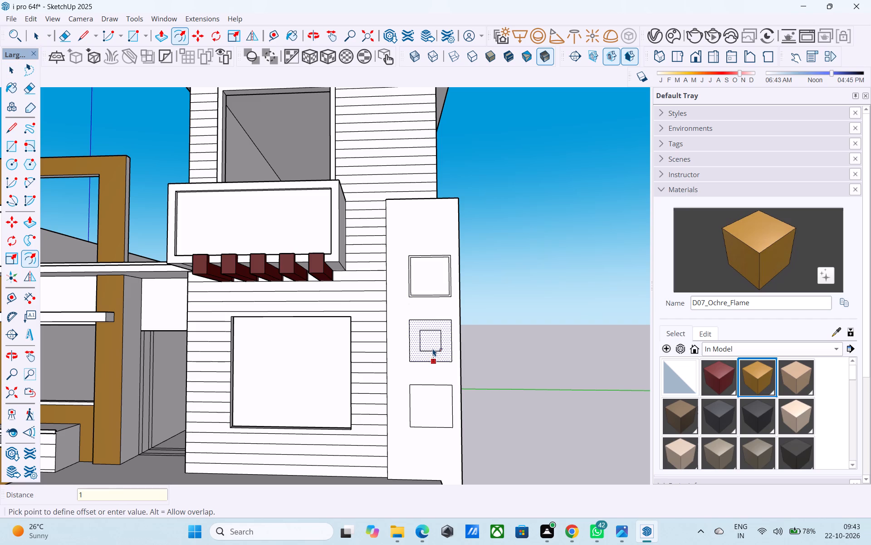
{"action": "key", "text": "shift+quotedbl"}
{"action": "key", "text": "Return"}
{"action": "key", "text": "space"}
Offset the outline of the bottom square 1" inward.
{"action": "left_click", "coordinate": [440, 395]}
{"action": "key", "text": "f"}
{"action": "left_click", "coordinate": [440, 396]}
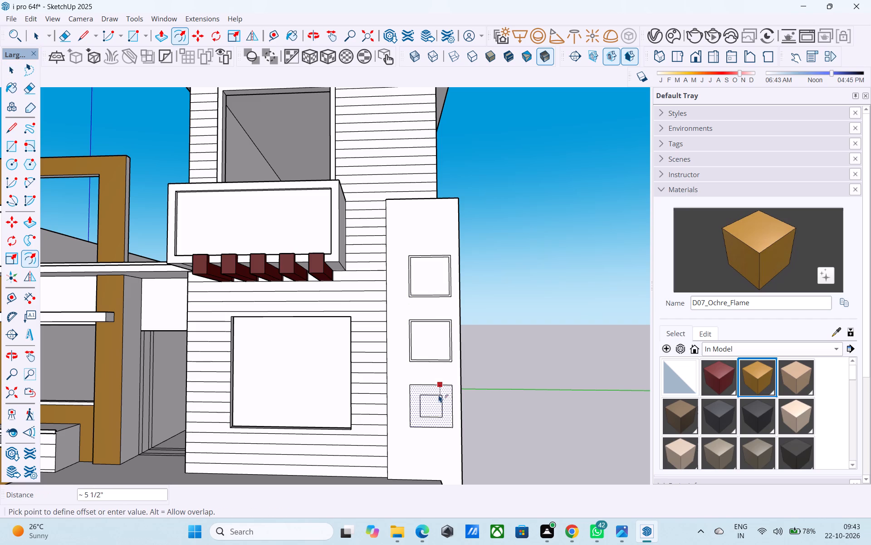
{"action": "type", "text": "1\""}
{"action": "key", "text": "Return"}
{"action": "key", "text": "space"}
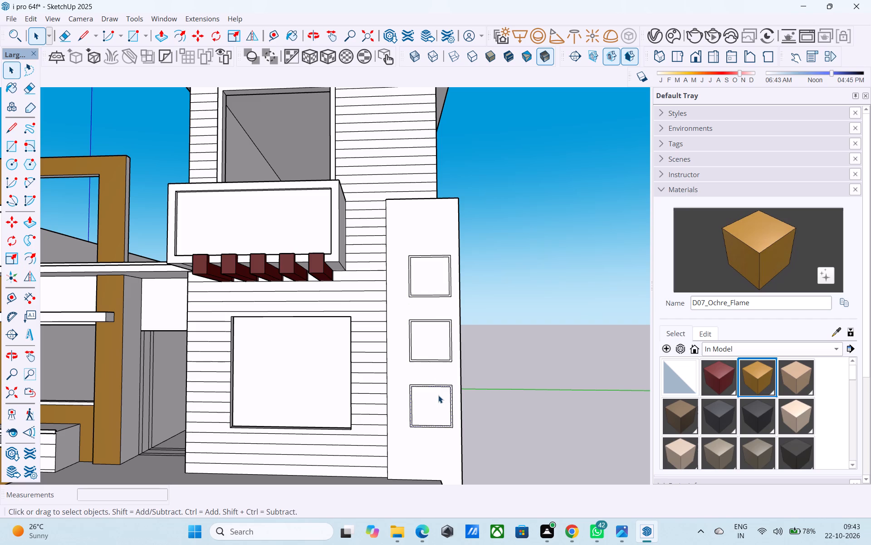
Push the bottom square's inner face about 6" into the panel, leaving its 1" border in place.
{"action": "left_click", "coordinate": [438, 400]}
{"action": "key", "text": "p"}
{"action": "left_click", "coordinate": [439, 401]}
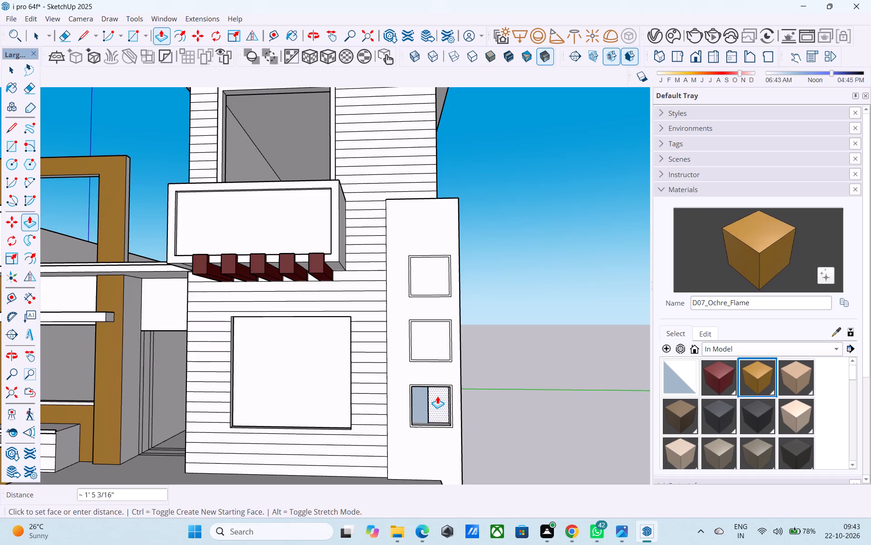
{"action": "scroll", "coordinate": [437, 395], "scroll_direction": "up", "scroll_amount": 11}
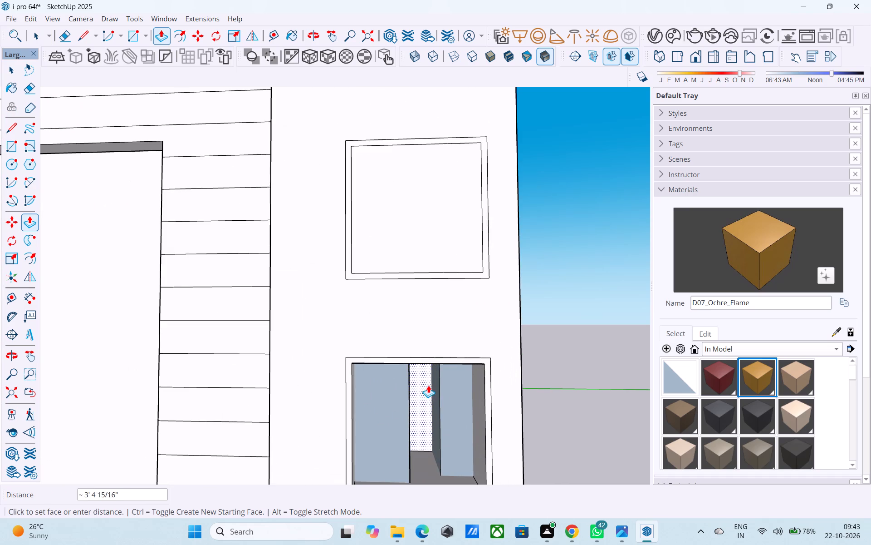
{"action": "middle_click_drag", "start_coordinate": [431, 416], "coordinate": [480, 415]}
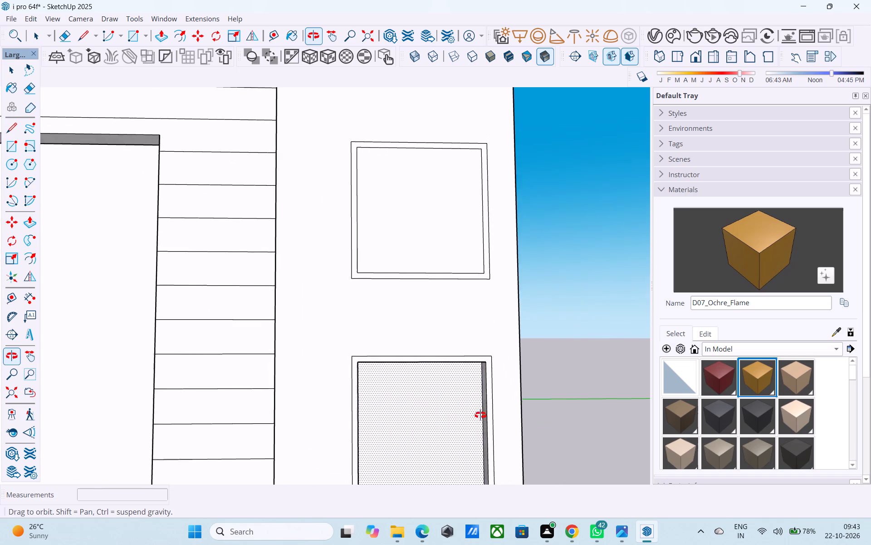
{"action": "middle_click_drag", "start_coordinate": [480, 415], "coordinate": [563, 468]}
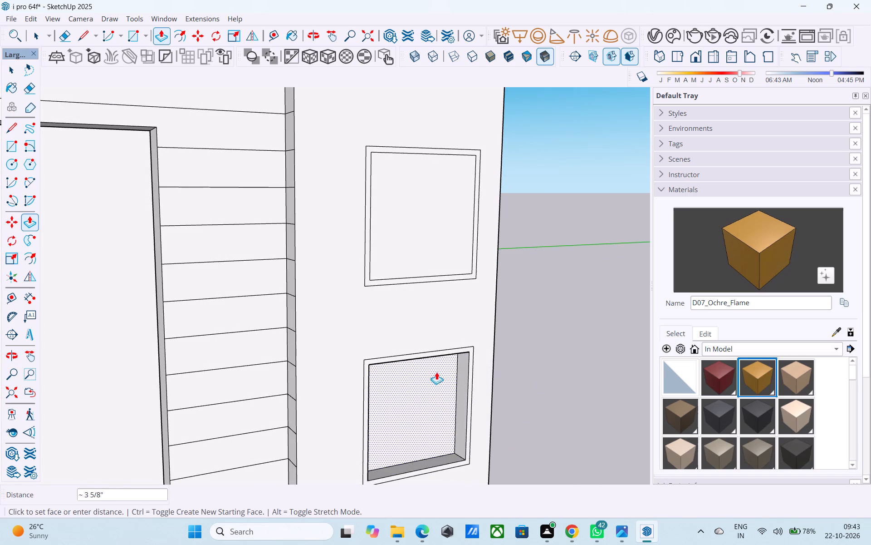
{"action": "left_click", "coordinate": [431, 368]}
{"action": "key", "text": "space"}
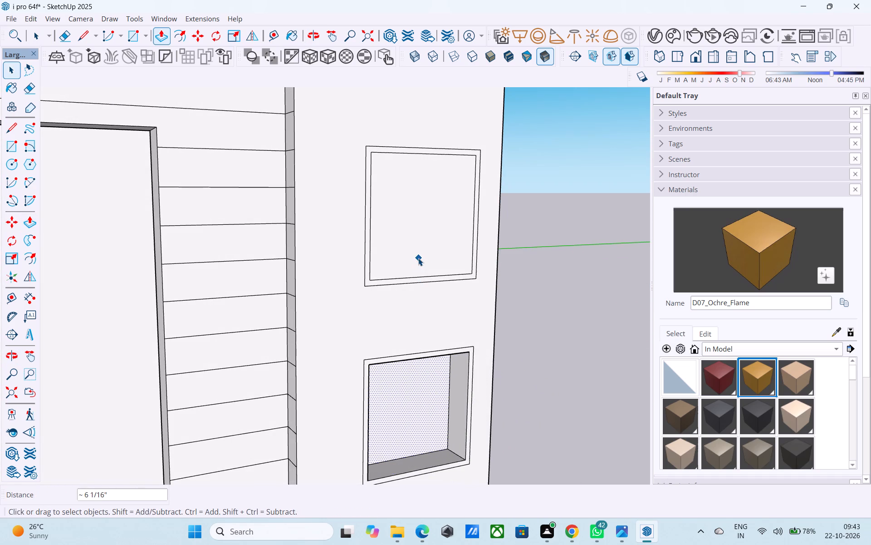
Recess the middle square's inner face by the same depth as the bottom one, about 6".
{"action": "left_click", "coordinate": [418, 258]}
{"action": "key", "text": "p"}
{"action": "double_click", "coordinate": [418, 258]}
{"action": "middle_click_drag", "start_coordinate": [418, 258], "coordinate": [416, 404]}
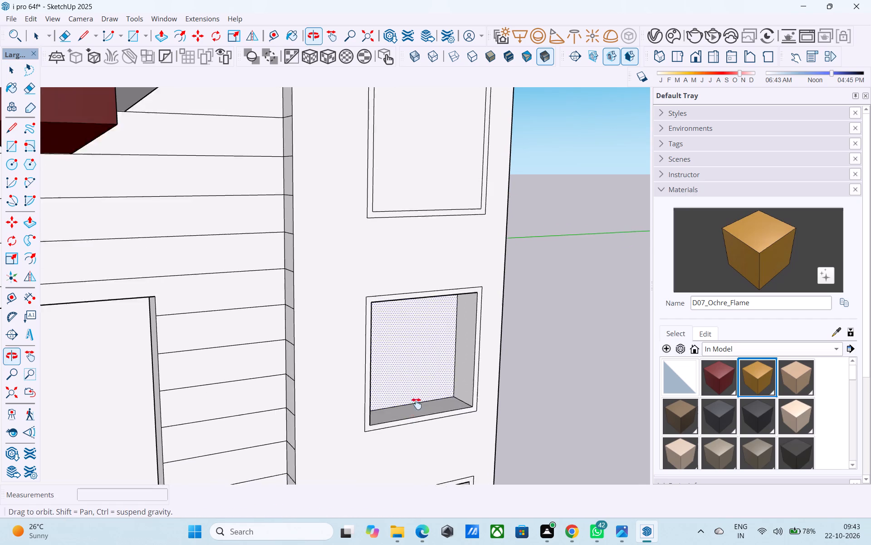
Recess the top square's inner face on the vertical panel by the same depth as the other two, about 6".
{"action": "middle_click_drag", "start_coordinate": [416, 404], "coordinate": [414, 445]}
{"action": "double_click", "coordinate": [408, 243]}
Paint the vertical panel around the three niches with the D07_Ochre_Flame material.
{"action": "scroll", "coordinate": [416, 274], "scroll_direction": "down", "scroll_amount": 7}
{"action": "middle_click_drag", "start_coordinate": [417, 313], "coordinate": [342, 300]}
{"action": "scroll", "coordinate": [343, 300], "scroll_direction": "down", "scroll_amount": 7}
{"action": "middle_click_drag", "start_coordinate": [366, 308], "coordinate": [372, 288]}
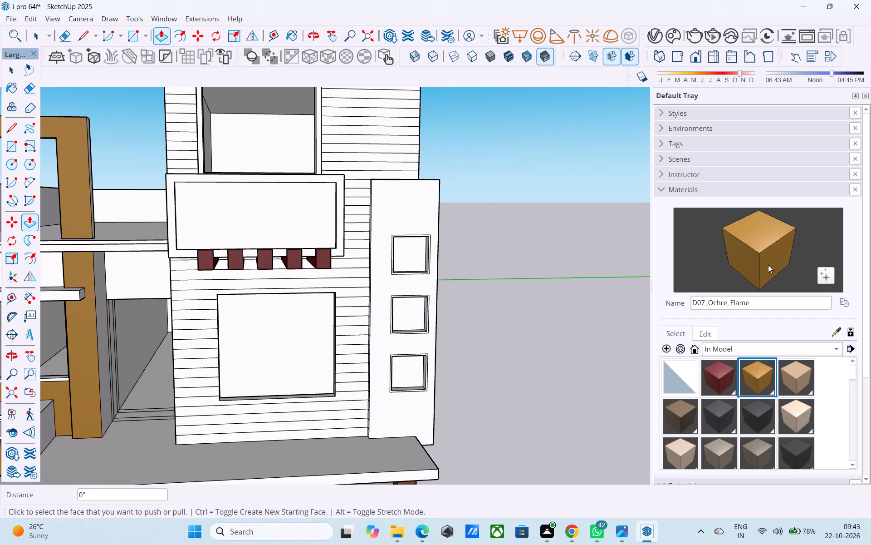
{"action": "left_click", "coordinate": [762, 263]}
{"action": "left_click", "coordinate": [386, 220]}
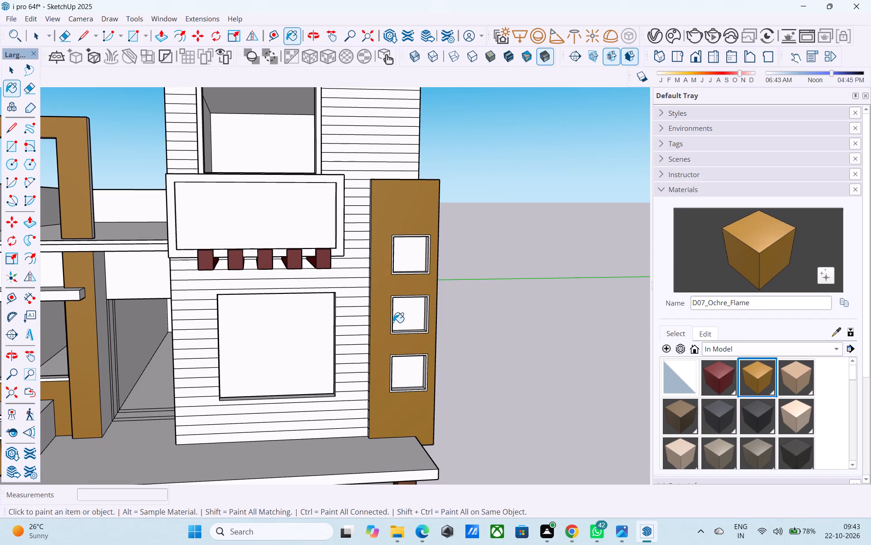
Save the model.
{"action": "key", "text": "ctrl+s"}
{"action": "key", "text": "space"}
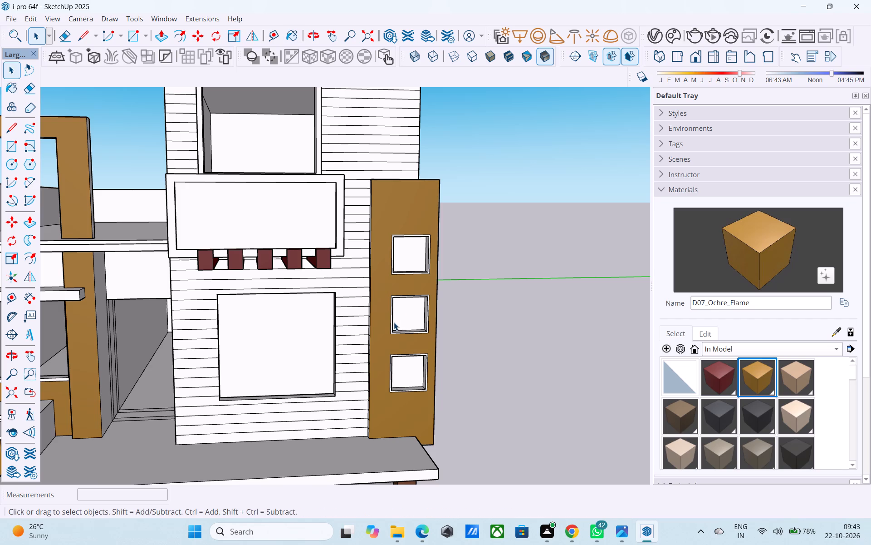
Examine the whole house facade from the front and from both sides.
{"action": "scroll", "coordinate": [394, 322], "scroll_direction": "down", "scroll_amount": 9}
{"action": "middle_click_drag", "start_coordinate": [383, 323], "coordinate": [371, 280]}
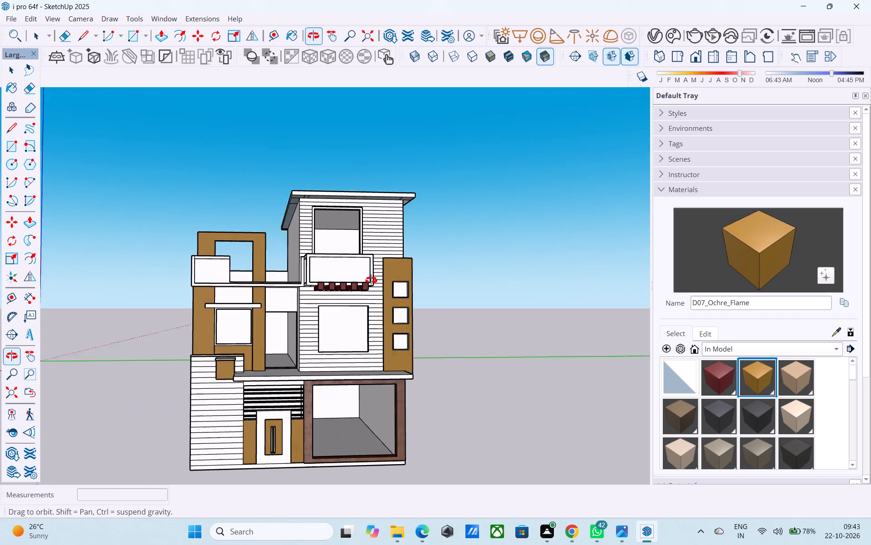
{"action": "middle_click_drag", "start_coordinate": [371, 280], "coordinate": [367, 280]}
{"action": "middle_click_drag", "start_coordinate": [367, 350], "coordinate": [252, 341]}
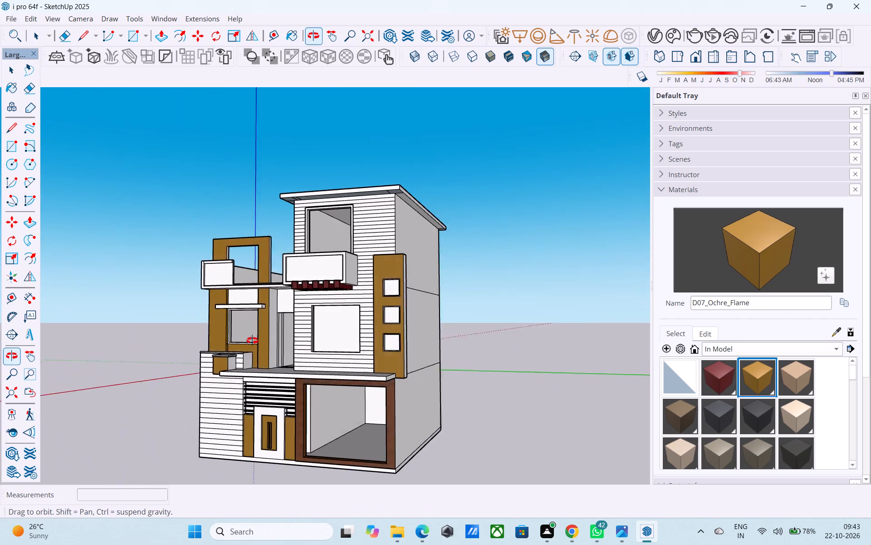
{"action": "middle_click_drag", "start_coordinate": [252, 341], "coordinate": [248, 340]}
{"action": "scroll", "coordinate": [308, 396], "scroll_direction": "up", "scroll_amount": 3}
{"action": "scroll", "coordinate": [308, 396], "scroll_direction": "down", "scroll_amount": 3}
{"action": "middle_click_drag", "start_coordinate": [308, 396], "coordinate": [324, 375]}
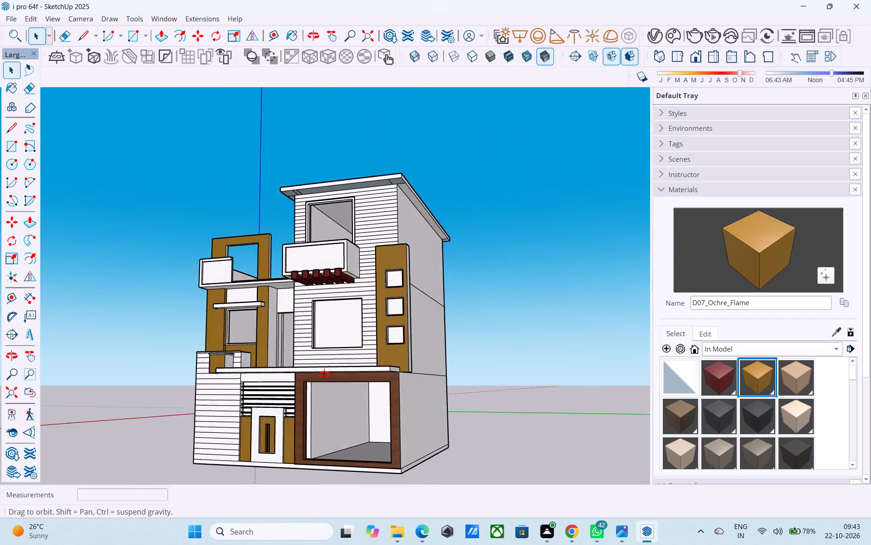
{"action": "middle_click_drag", "start_coordinate": [324, 375], "coordinate": [447, 396]}
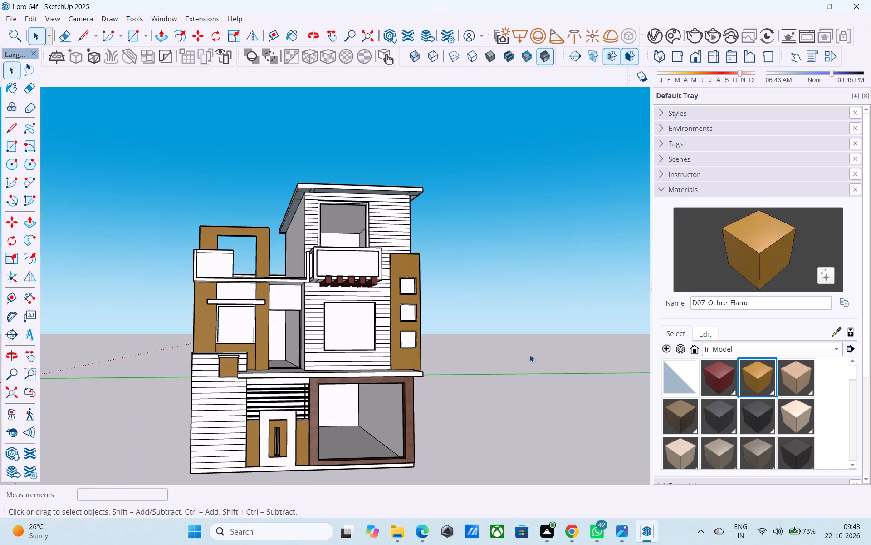
Paint the upper strips of the grooved ground-floor wall beside the entrance with Denim_03_1K from the Fabric materials.
{"action": "left_click", "coordinate": [736, 353]}
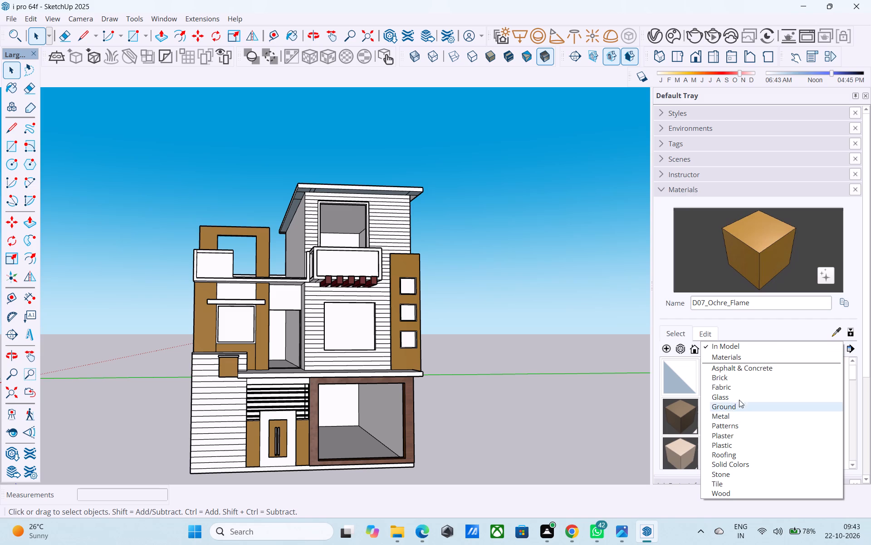
{"action": "left_click", "coordinate": [738, 389]}
{"action": "left_click", "coordinate": [758, 376]}
{"action": "scroll", "coordinate": [233, 371], "scroll_direction": "up", "scroll_amount": 5}
{"action": "middle_click_drag", "start_coordinate": [233, 370], "coordinate": [251, 343]}
{"action": "scroll", "coordinate": [363, 289], "scroll_direction": "down", "scroll_amount": 6}
{"action": "scroll", "coordinate": [333, 356], "scroll_direction": "up", "scroll_amount": 13}
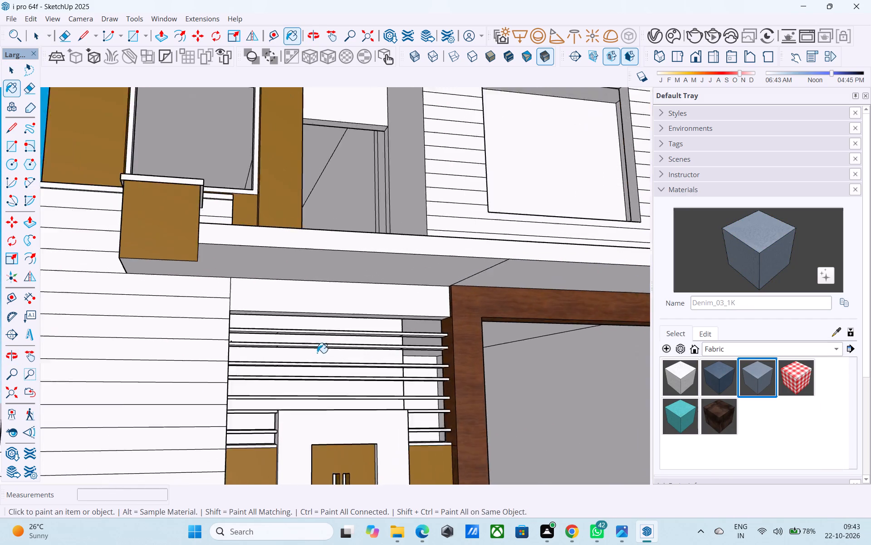
{"action": "scroll", "coordinate": [317, 353], "scroll_direction": "up", "scroll_amount": 6}
{"action": "scroll", "coordinate": [310, 356], "scroll_direction": "down", "scroll_amount": 8}
{"action": "scroll", "coordinate": [309, 354], "scroll_direction": "up", "scroll_amount": 1}
{"action": "scroll", "coordinate": [309, 354], "scroll_direction": "down", "scroll_amount": 3}
{"action": "middle_click_drag", "start_coordinate": [309, 354], "coordinate": [306, 367]}
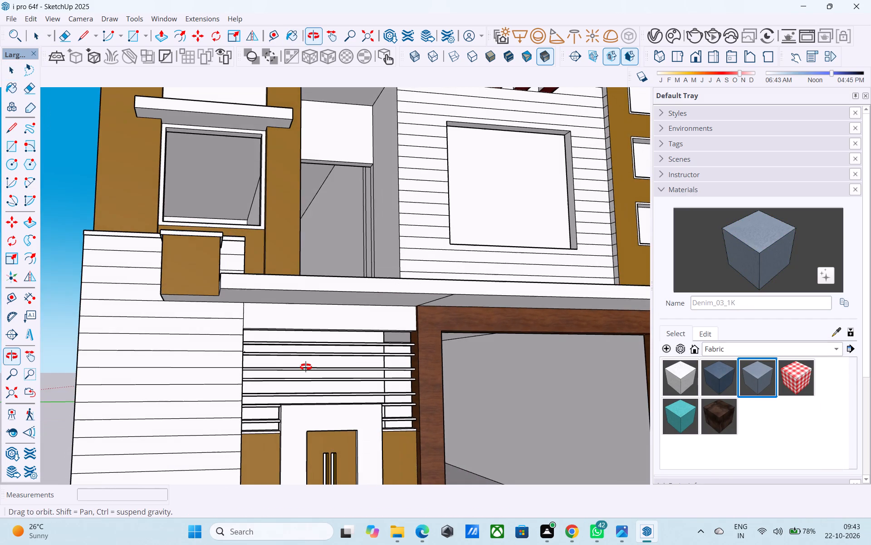
{"action": "middle_click_drag", "start_coordinate": [306, 367], "coordinate": [305, 367]}
{"action": "scroll", "coordinate": [343, 297], "scroll_direction": "down", "scroll_amount": 4}
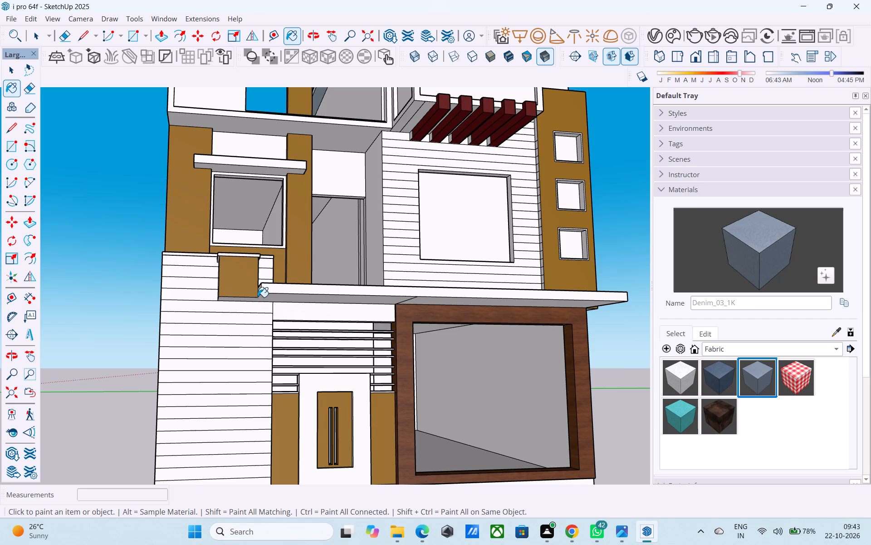
{"action": "scroll", "coordinate": [227, 293], "scroll_direction": "up", "scroll_amount": 3}
{"action": "left_click", "coordinate": [167, 249]}
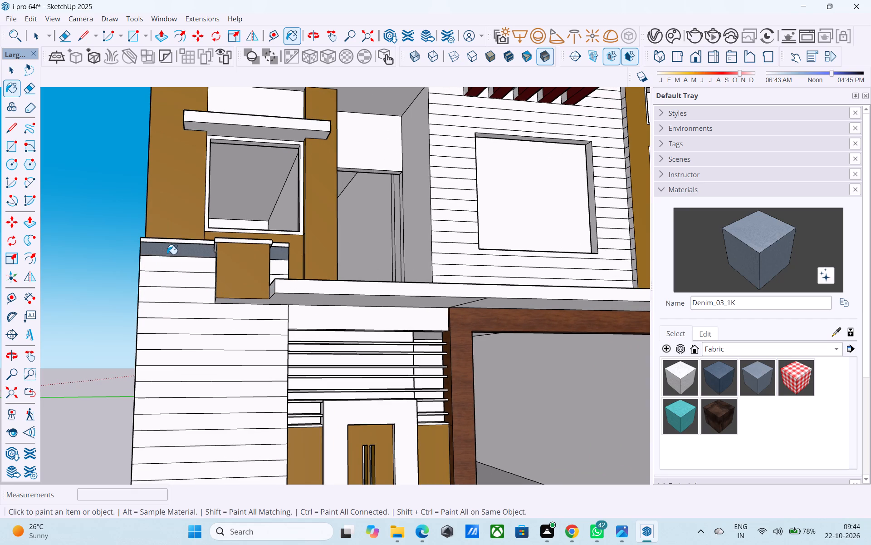
{"action": "left_click", "coordinate": [167, 265]}
{"action": "left_click", "coordinate": [167, 281]}
{"action": "left_click", "coordinate": [169, 297]}
{"action": "left_click", "coordinate": [171, 310]}
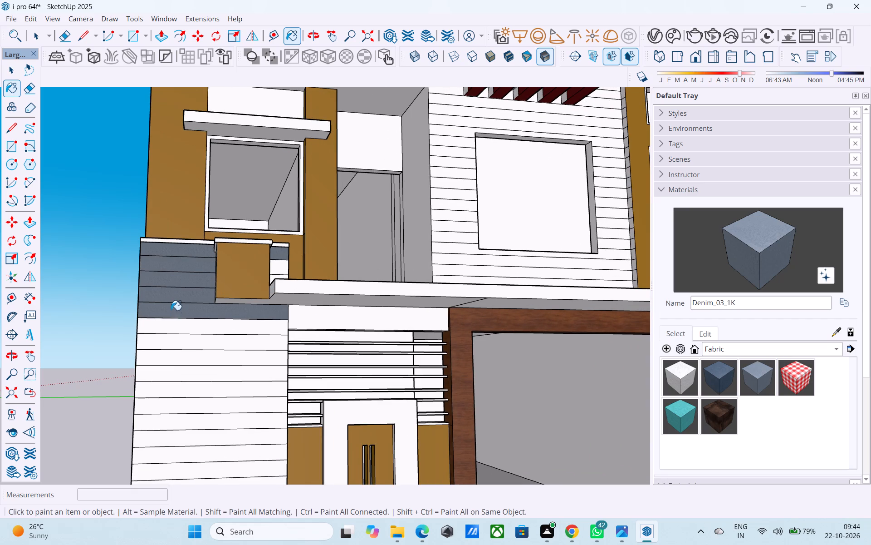
{"action": "left_click", "coordinate": [172, 326]}
{"action": "left_click", "coordinate": [173, 345]}
Paint the remaining strips of that grooved ground-floor wall with Denim_03_1K down to the plinth.
{"action": "scroll", "coordinate": [197, 254], "scroll_direction": "down", "scroll_amount": 6}
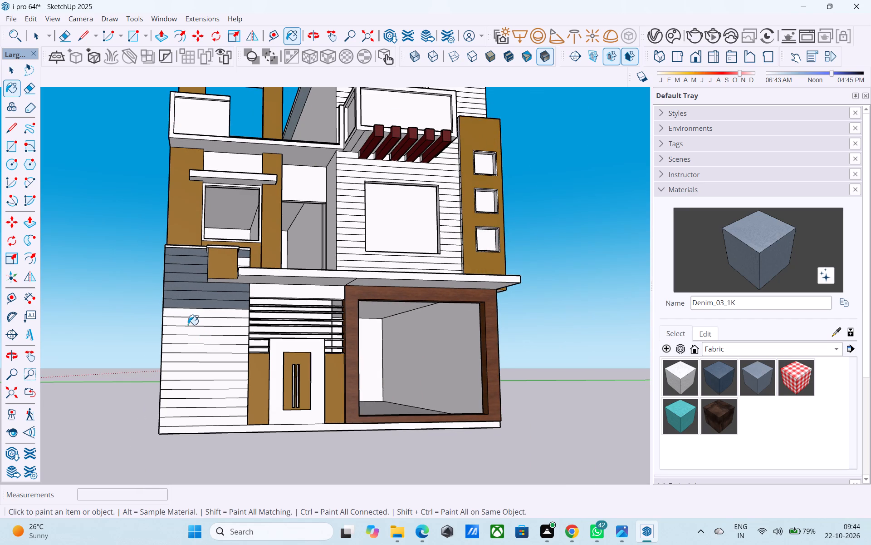
{"action": "left_click", "coordinate": [182, 315]}
{"action": "left_click", "coordinate": [183, 320]}
{"action": "left_click", "coordinate": [182, 330]}
{"action": "left_click", "coordinate": [180, 338]}
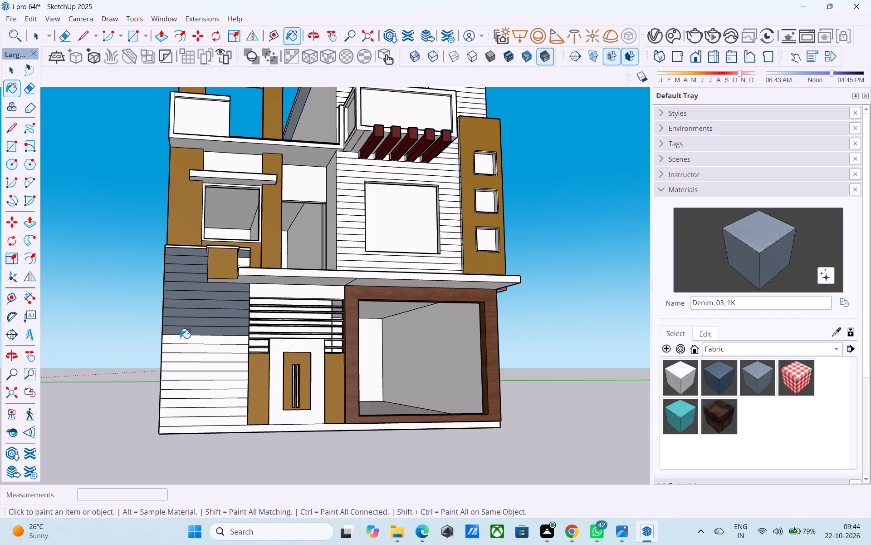
{"action": "left_click", "coordinate": [178, 347]}
{"action": "left_click", "coordinate": [176, 358]}
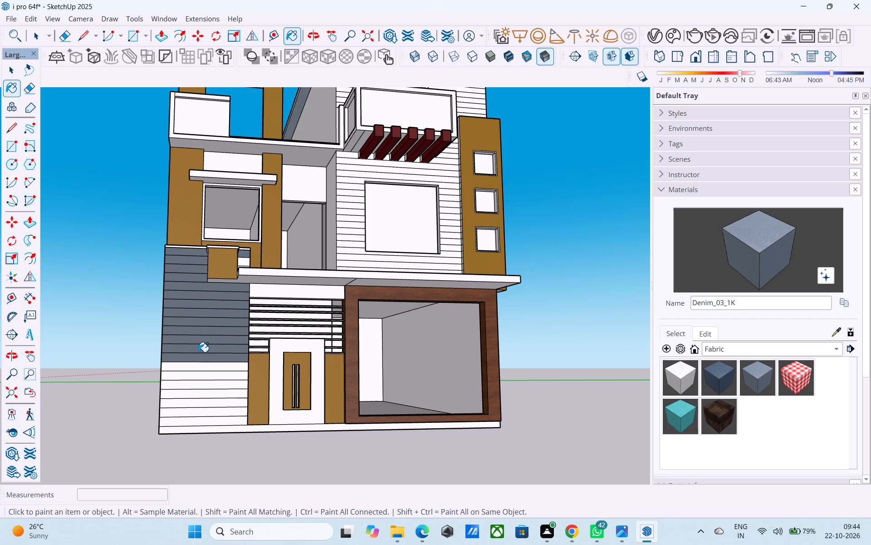
{"action": "left_click", "coordinate": [200, 368]}
{"action": "left_click", "coordinate": [198, 376]}
{"action": "left_click", "coordinate": [198, 386]}
{"action": "left_click", "coordinate": [196, 394]}
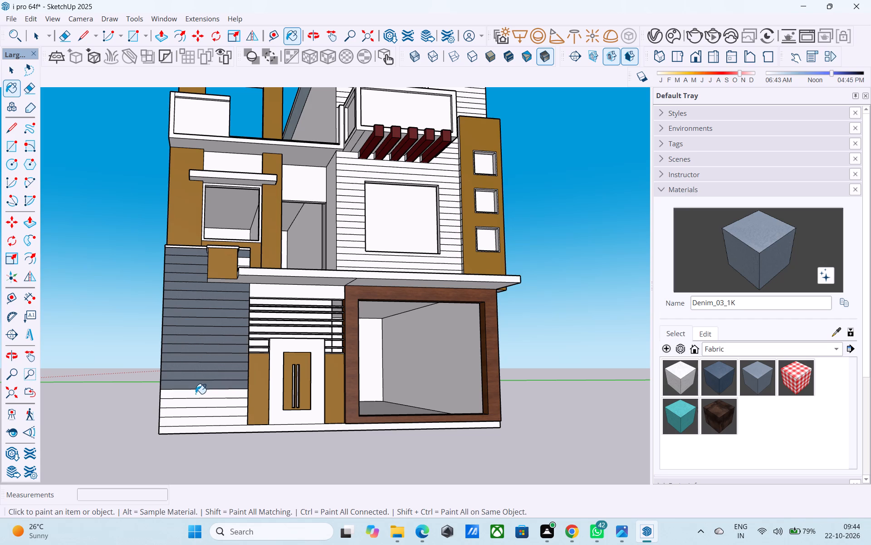
{"action": "left_click", "coordinate": [196, 403]}
{"action": "left_click", "coordinate": [196, 413]}
{"action": "left_click", "coordinate": [196, 421]}
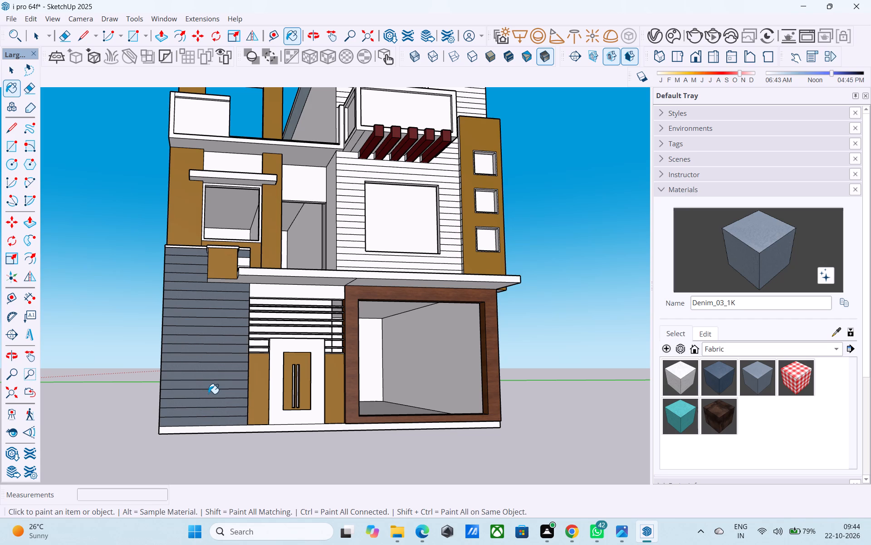
Paint the white strips on the short wall section behind the ochre box with Denim_03_1K.
{"action": "middle_click_drag", "start_coordinate": [208, 393], "coordinate": [225, 445]}
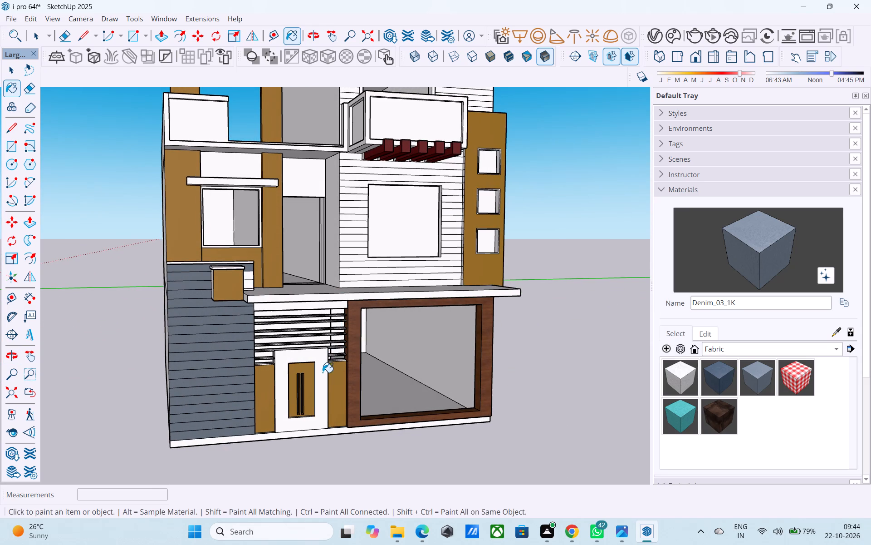
{"action": "middle_click_drag", "start_coordinate": [315, 407], "coordinate": [312, 412]}
{"action": "scroll", "coordinate": [284, 260], "scroll_direction": "down", "scroll_amount": 3}
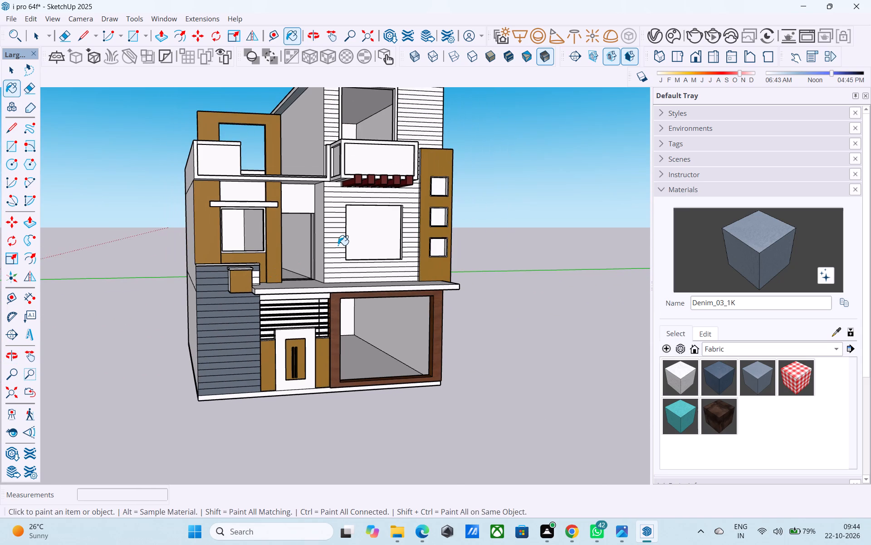
{"action": "middle_click_drag", "start_coordinate": [325, 266], "coordinate": [267, 295]}
{"action": "scroll", "coordinate": [259, 295], "scroll_direction": "up", "scroll_amount": 8}
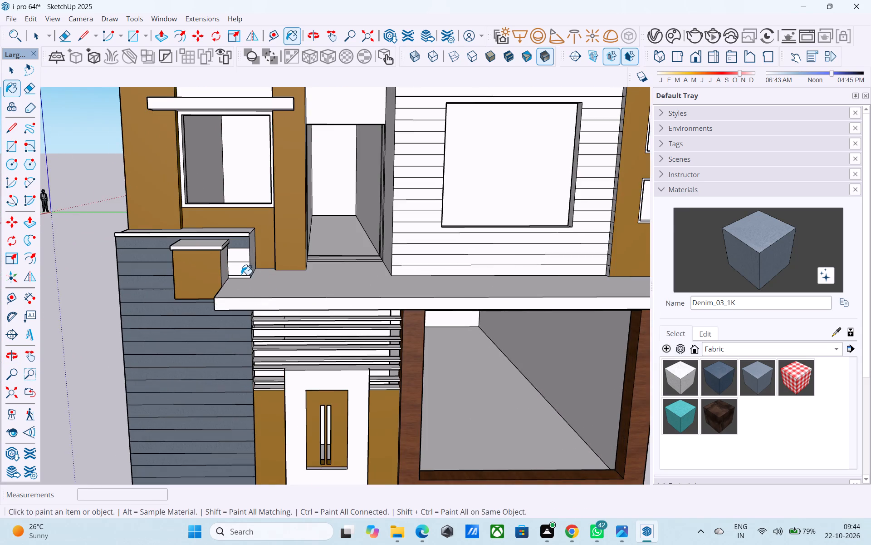
{"action": "scroll", "coordinate": [241, 275], "scroll_direction": "up", "scroll_amount": 12}
{"action": "left_click", "coordinate": [240, 274]}
{"action": "left_click", "coordinate": [239, 282]}
{"action": "left_click", "coordinate": [227, 213]}
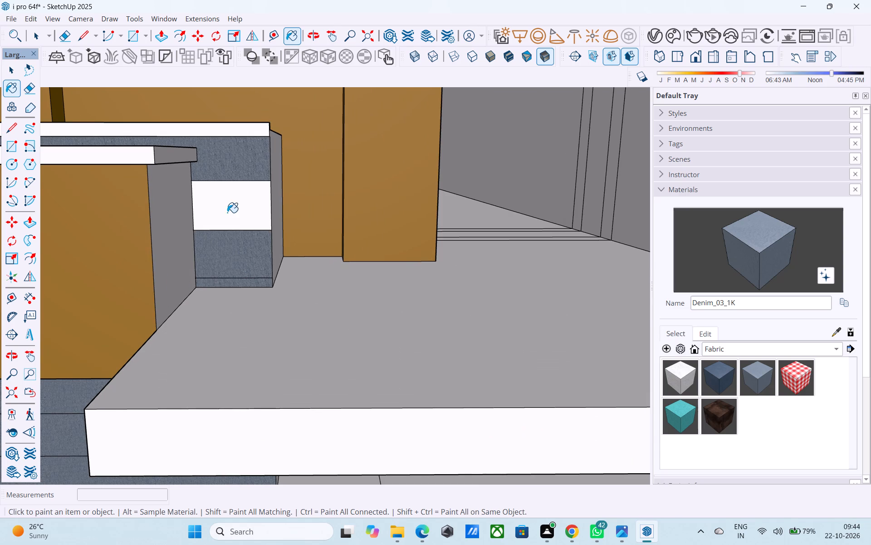
Paint the first-floor grooved wall strips below the large window panel with Denim_03_1K.
{"action": "scroll", "coordinate": [210, 239], "scroll_direction": "down", "scroll_amount": 18}
{"action": "scroll", "coordinate": [367, 257], "scroll_direction": "up", "scroll_amount": 1}
{"action": "scroll", "coordinate": [302, 282], "scroll_direction": "down", "scroll_amount": 4}
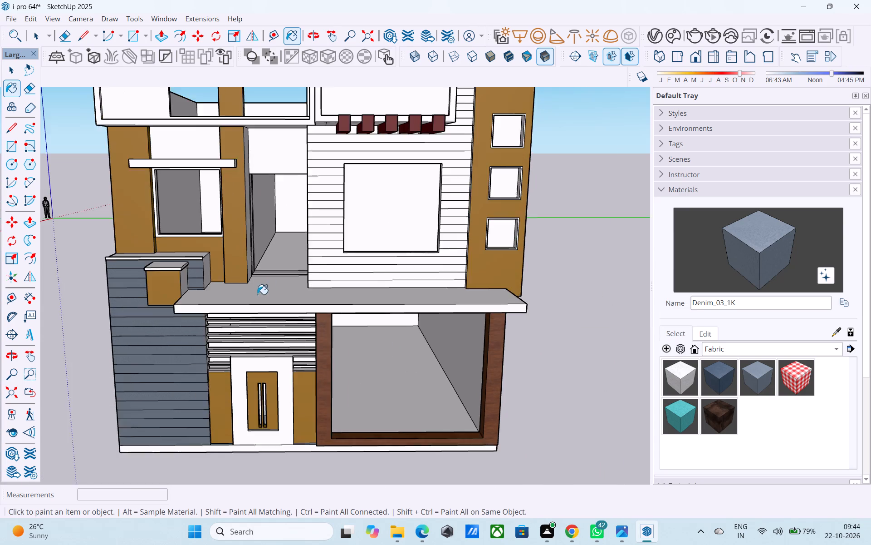
{"action": "middle_click_drag", "start_coordinate": [441, 277], "coordinate": [428, 283]}
{"action": "scroll", "coordinate": [426, 285], "scroll_direction": "up", "scroll_amount": 3}
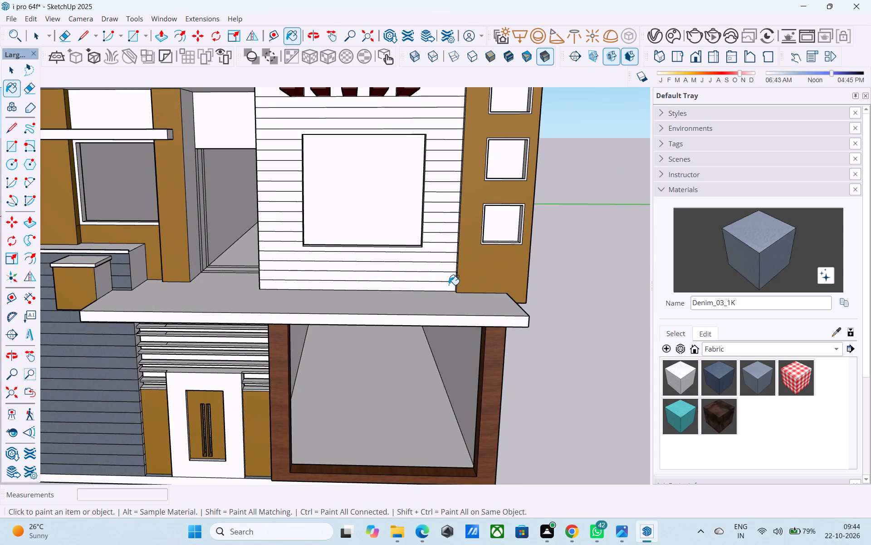
{"action": "left_click", "coordinate": [448, 286]}
{"action": "left_click", "coordinate": [447, 281]}
{"action": "left_click", "coordinate": [442, 269]}
{"action": "left_click", "coordinate": [442, 260]}
{"action": "left_click", "coordinate": [443, 251]}
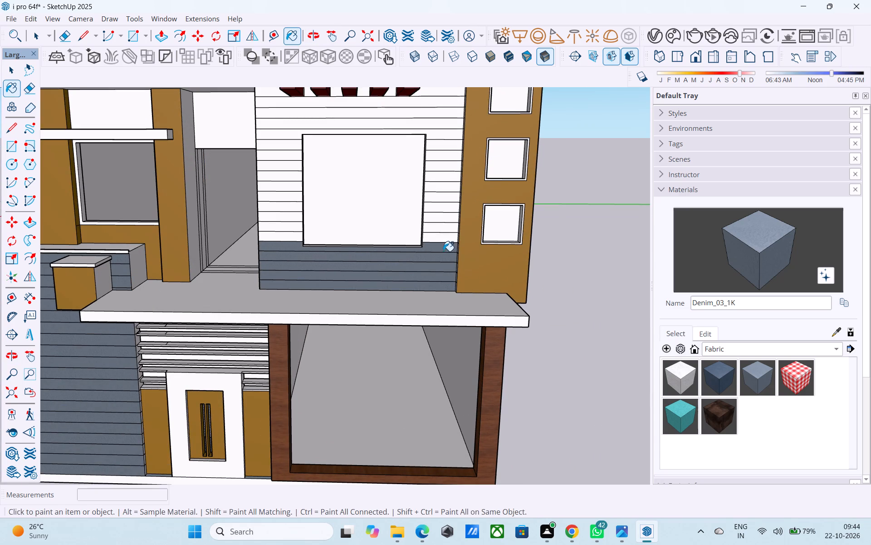
Paint the strips between the large first-floor window panel and the ochre niche panel with Denim_03_1K, up to the window's top.
{"action": "left_click", "coordinate": [443, 243]}
{"action": "left_click", "coordinate": [442, 229]}
{"action": "left_click", "coordinate": [441, 217]}
{"action": "left_click", "coordinate": [441, 237]}
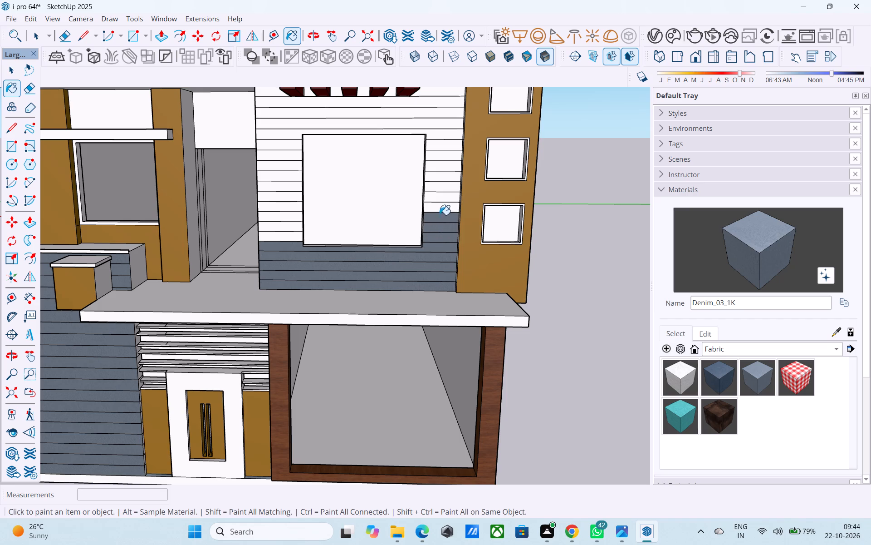
{"action": "left_click", "coordinate": [440, 210]}
{"action": "left_click", "coordinate": [442, 198]}
{"action": "left_click", "coordinate": [440, 185]}
{"action": "left_click", "coordinate": [438, 173]}
{"action": "left_click", "coordinate": [438, 162]}
{"action": "left_click", "coordinate": [438, 151]}
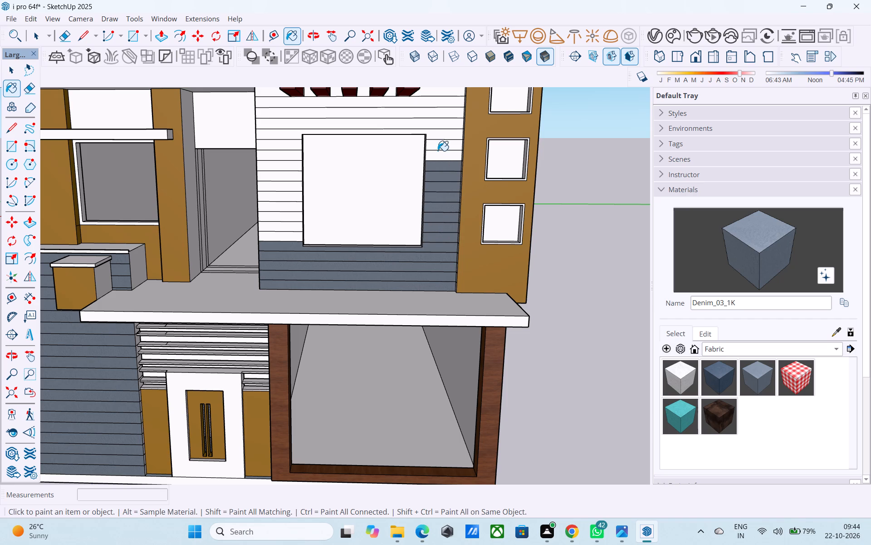
{"action": "left_click", "coordinate": [438, 144]}
{"action": "left_click", "coordinate": [439, 156]}
{"action": "left_click", "coordinate": [440, 138]}
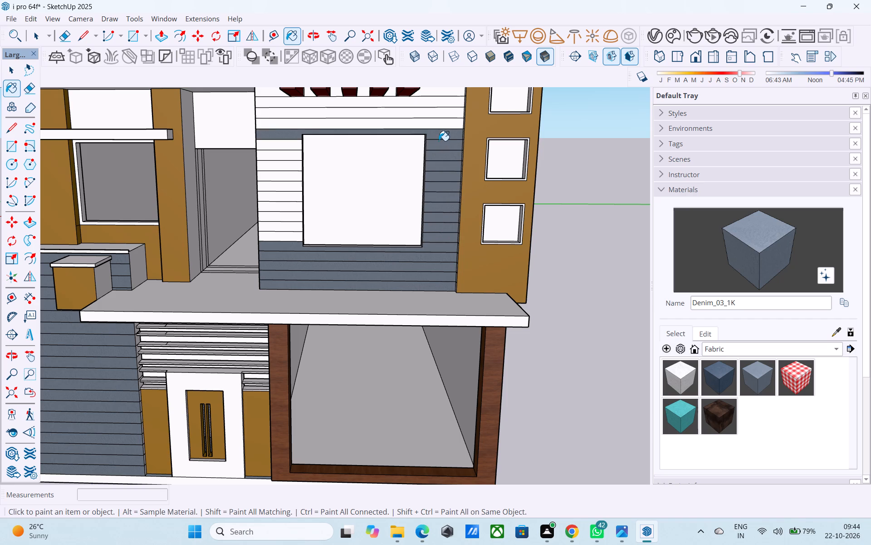
Paint the strips above the large window panel with Denim_03_1K, up to the red slats under the balcony.
{"action": "left_click", "coordinate": [437, 128]}
{"action": "left_click", "coordinate": [436, 119]}
{"action": "left_click", "coordinate": [436, 101]}
{"action": "left_click", "coordinate": [435, 115]}
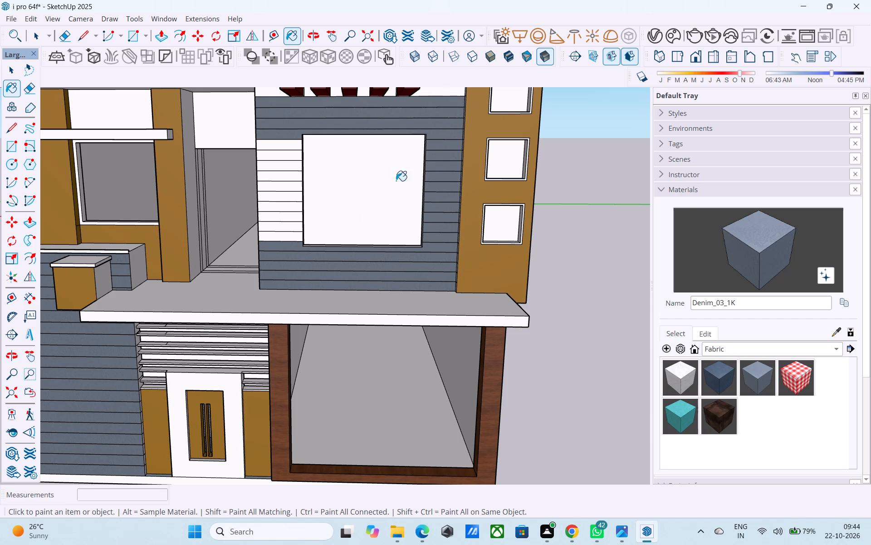
Paint the remaining white strips on the first floor, between the wall's outer corner and the large window panel, with Denim_03_1K.
{"action": "scroll", "coordinate": [346, 269], "scroll_direction": "down", "scroll_amount": 5}
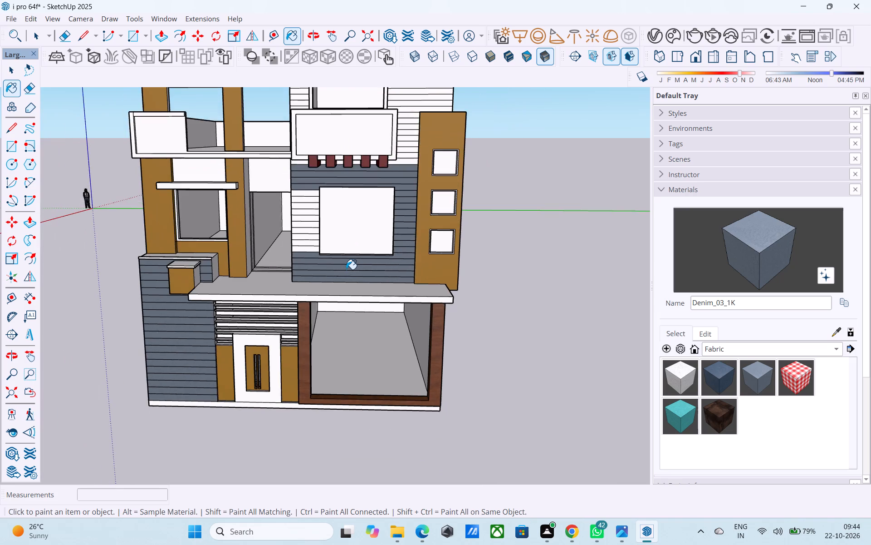
{"action": "scroll", "coordinate": [346, 270], "scroll_direction": "down", "scroll_amount": 5}
{"action": "scroll", "coordinate": [320, 261], "scroll_direction": "up", "scroll_amount": 1}
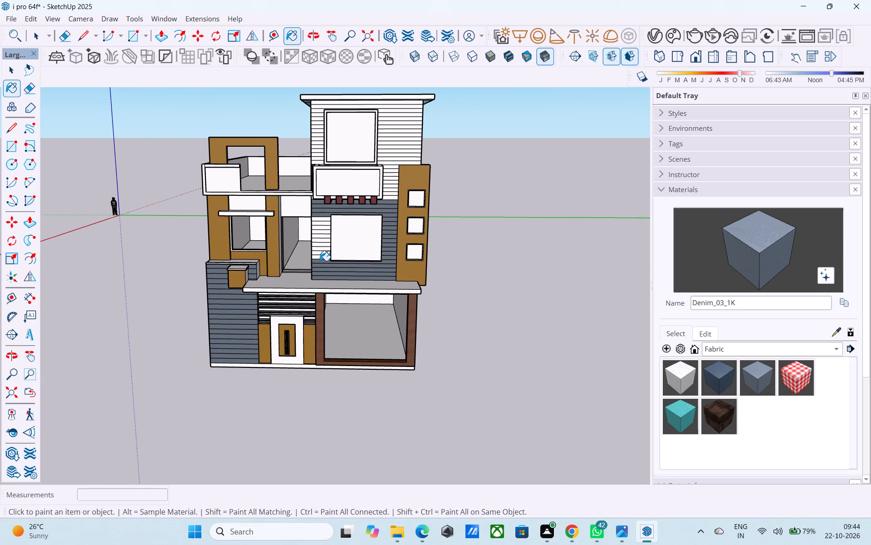
{"action": "scroll", "coordinate": [320, 261], "scroll_direction": "up", "scroll_amount": 3}
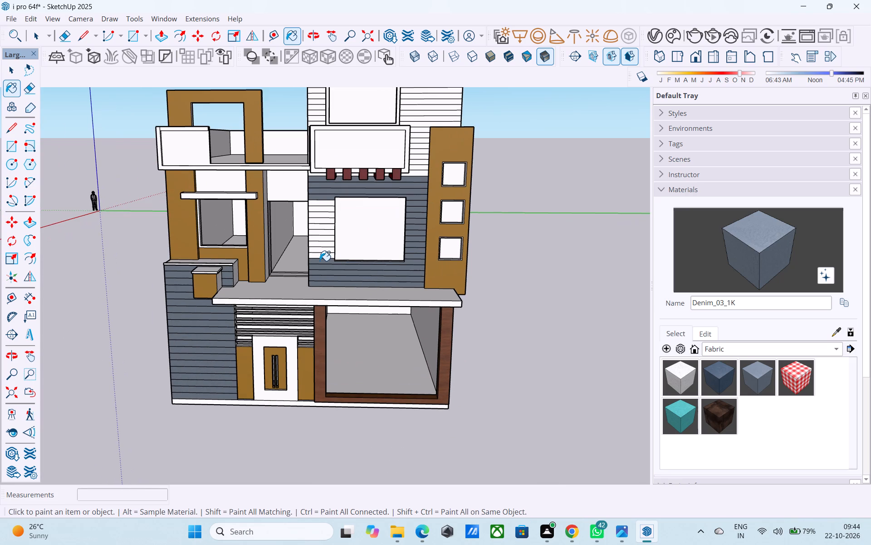
{"action": "scroll", "coordinate": [320, 261], "scroll_direction": "up", "scroll_amount": 5}
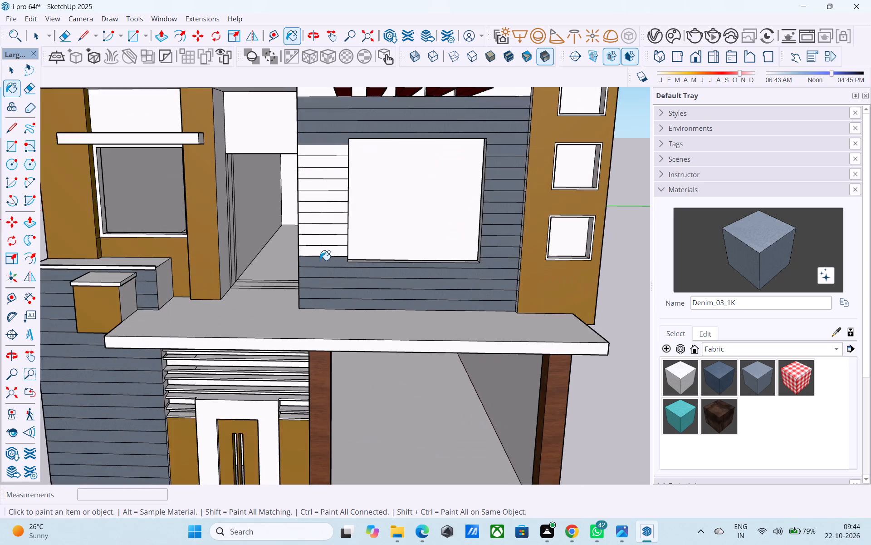
{"action": "scroll", "coordinate": [320, 260], "scroll_direction": "up", "scroll_amount": 2}
{"action": "left_click", "coordinate": [319, 255]}
{"action": "left_click", "coordinate": [319, 247]}
{"action": "left_click", "coordinate": [317, 243]}
{"action": "left_click", "coordinate": [316, 236]}
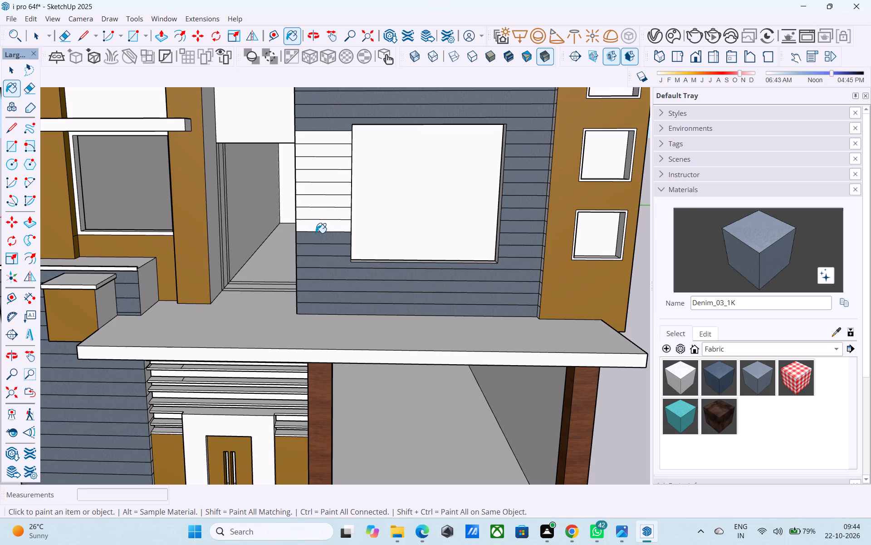
{"action": "left_click", "coordinate": [316, 233]}
{"action": "left_click", "coordinate": [316, 227]}
{"action": "left_click", "coordinate": [314, 218]}
{"action": "left_click", "coordinate": [313, 208]}
{"action": "left_click", "coordinate": [312, 191]}
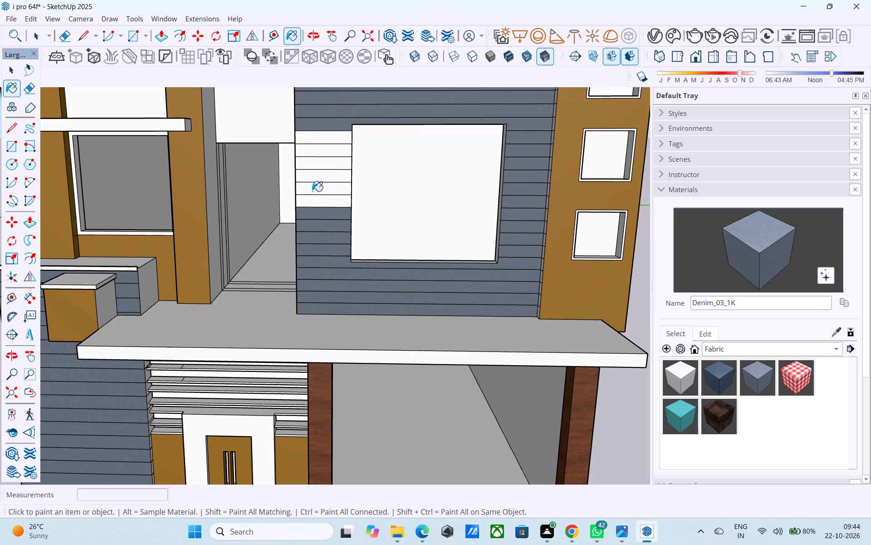
{"action": "left_click", "coordinate": [312, 202]}
{"action": "left_click", "coordinate": [312, 180]}
{"action": "left_click", "coordinate": [308, 169]}
{"action": "left_click", "coordinate": [308, 159]}
{"action": "left_click", "coordinate": [311, 143]}
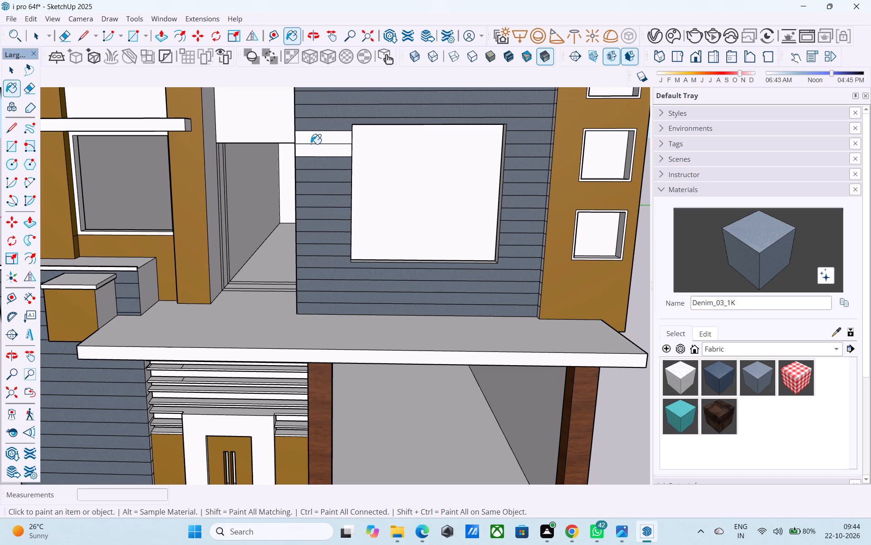
{"action": "left_click", "coordinate": [311, 152]}
Paint the strips between the projecting balcony box and the ochre niche panel with Denim_03_1K, up to the niche panel's top.
{"action": "scroll", "coordinate": [314, 263], "scroll_direction": "down", "scroll_amount": 10}
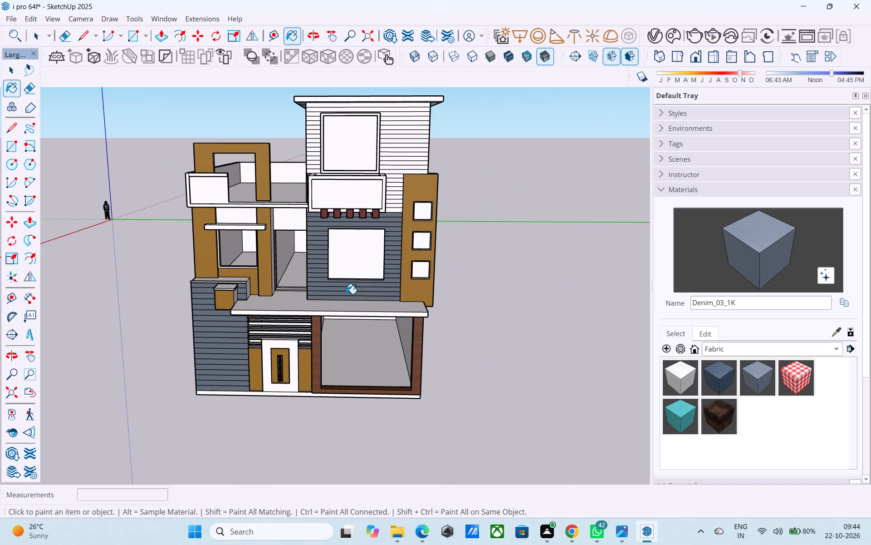
{"action": "scroll", "coordinate": [524, 284], "scroll_direction": "down", "scroll_amount": 2}
{"action": "scroll", "coordinate": [451, 338], "scroll_direction": "down", "scroll_amount": 2}
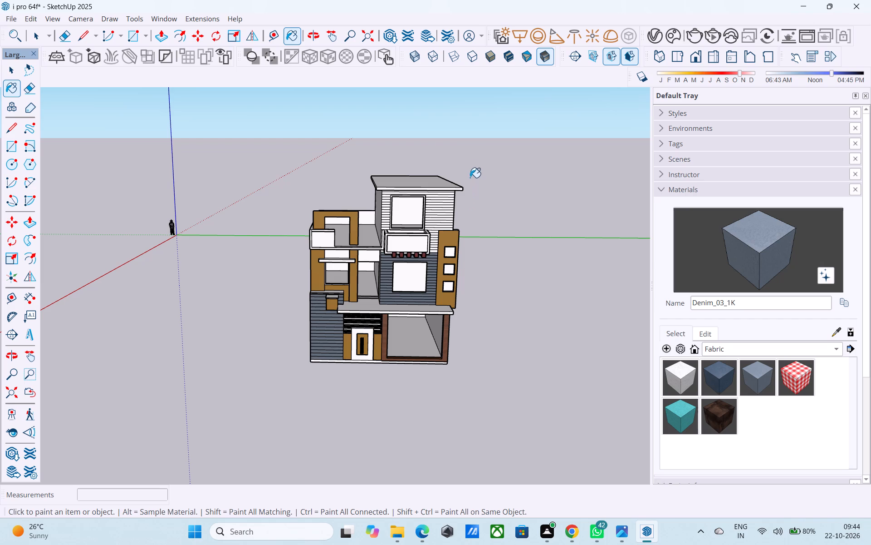
{"action": "scroll", "coordinate": [472, 136], "scroll_direction": "up", "scroll_amount": 2}
{"action": "scroll", "coordinate": [436, 226], "scroll_direction": "up", "scroll_amount": 4}
{"action": "middle_click_drag", "start_coordinate": [402, 253], "coordinate": [387, 249]}
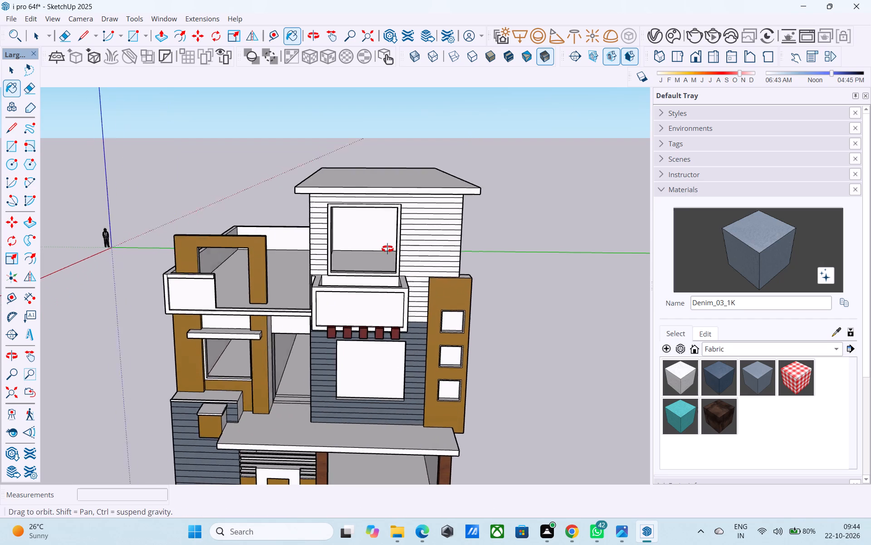
{"action": "middle_click_drag", "start_coordinate": [387, 249], "coordinate": [385, 248]}
{"action": "scroll", "coordinate": [401, 261], "scroll_direction": "up", "scroll_amount": 6}
{"action": "left_click", "coordinate": [432, 372]}
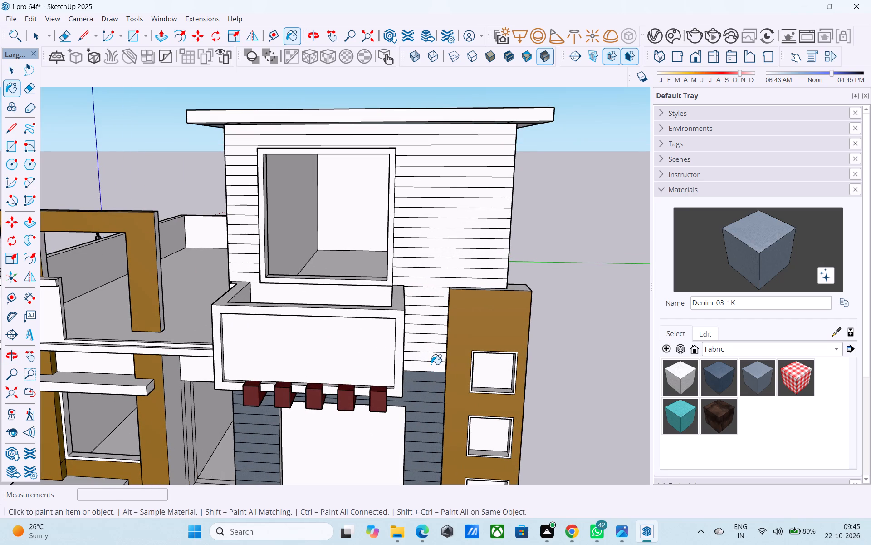
{"action": "left_click", "coordinate": [431, 364]}
{"action": "left_click", "coordinate": [431, 359]}
{"action": "left_click", "coordinate": [431, 353]}
{"action": "left_click", "coordinate": [430, 343]}
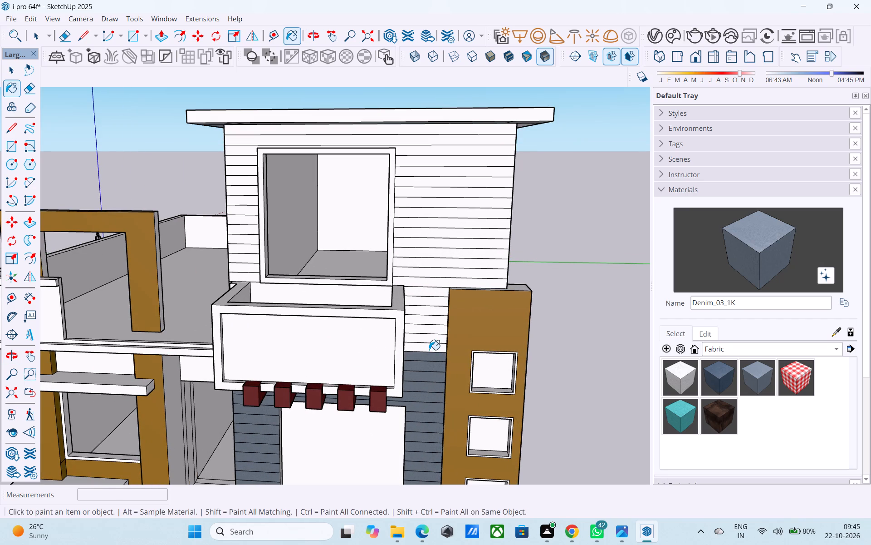
{"action": "left_click", "coordinate": [430, 350]}
{"action": "left_click", "coordinate": [430, 339]}
{"action": "left_click", "coordinate": [427, 329]}
{"action": "left_click", "coordinate": [424, 320]}
{"action": "left_click", "coordinate": [422, 313]}
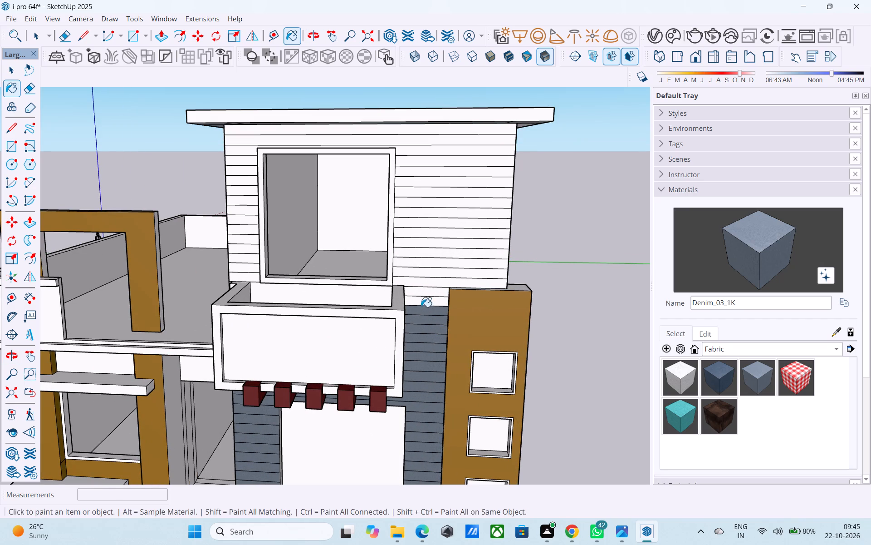
{"action": "left_click", "coordinate": [420, 301]}
{"action": "left_click", "coordinate": [420, 296]}
{"action": "left_click", "coordinate": [420, 296]}
{"action": "left_click", "coordinate": [420, 291]}
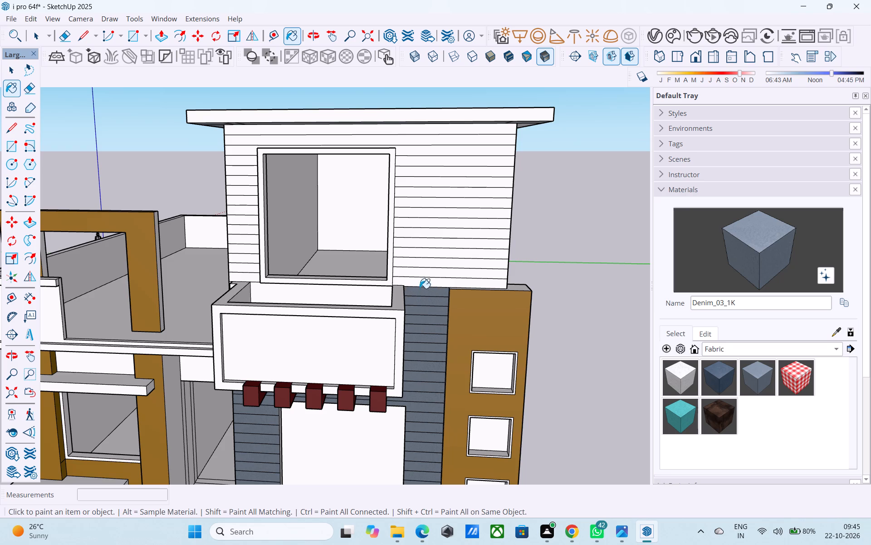
Paint the top-floor strips above the niche panel and over the window with Denim_03_1K, up to the roof slab, saving the model partway.
{"action": "left_click", "coordinate": [420, 283]}
{"action": "left_click", "coordinate": [420, 274]}
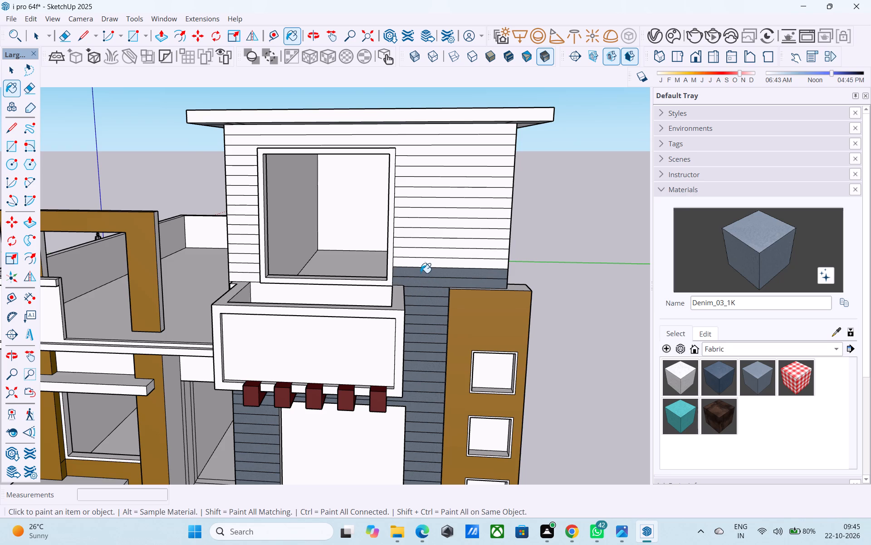
{"action": "left_click", "coordinate": [418, 264]}
{"action": "left_click", "coordinate": [416, 253]}
{"action": "left_click", "coordinate": [414, 240]}
{"action": "key", "text": "ctrl+s"}
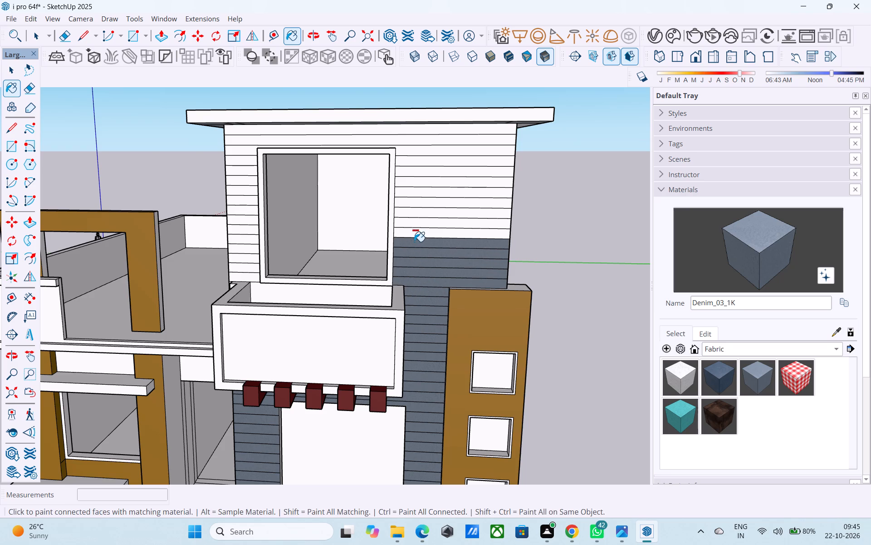
{"action": "left_click", "coordinate": [416, 232]}
{"action": "left_click", "coordinate": [416, 227]}
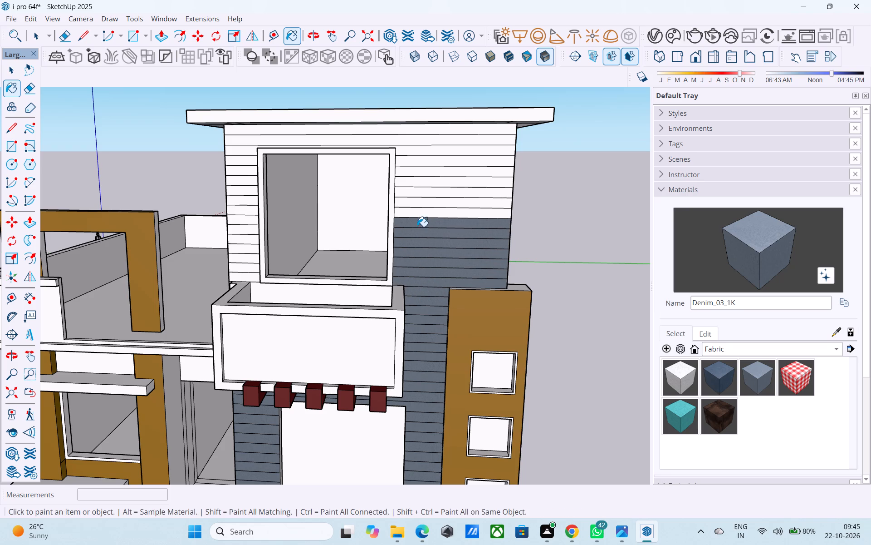
{"action": "left_click", "coordinate": [417, 215]}
{"action": "left_click", "coordinate": [432, 205]}
{"action": "left_click", "coordinate": [434, 193]}
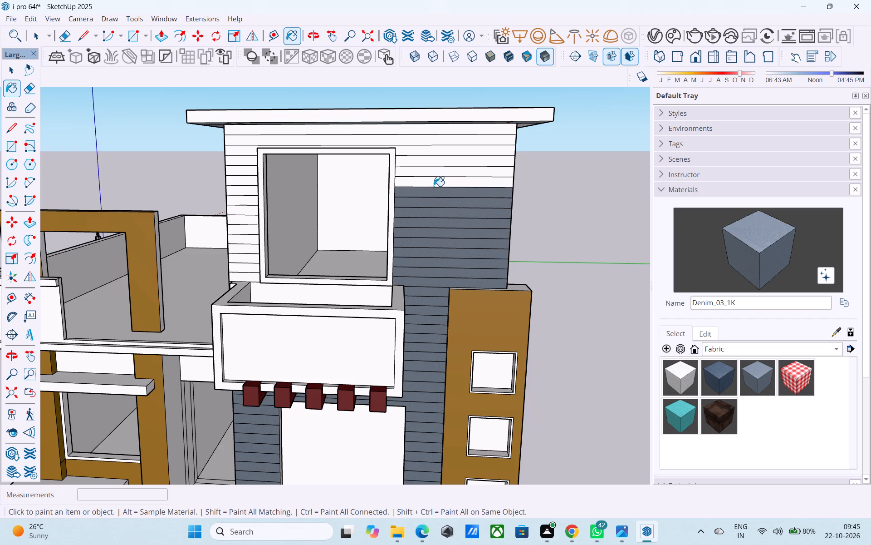
{"action": "left_click", "coordinate": [434, 183]}
{"action": "left_click", "coordinate": [435, 172]}
{"action": "left_click", "coordinate": [435, 164]}
{"action": "left_click", "coordinate": [435, 151]}
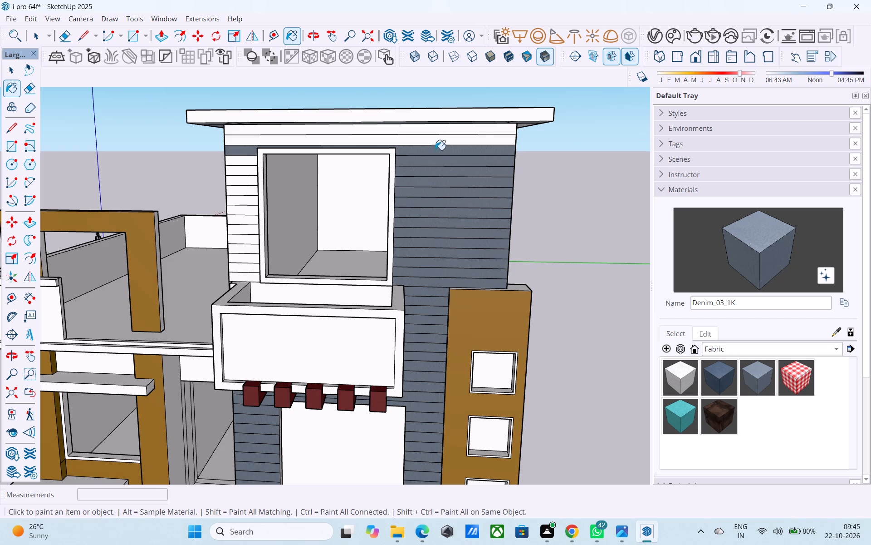
{"action": "left_click", "coordinate": [435, 144]}
{"action": "left_click", "coordinate": [433, 133]}
Paint the narrow white strips on the other side of the top-floor window with Denim_03_1K, completing that wall.
{"action": "left_click", "coordinate": [240, 273]}
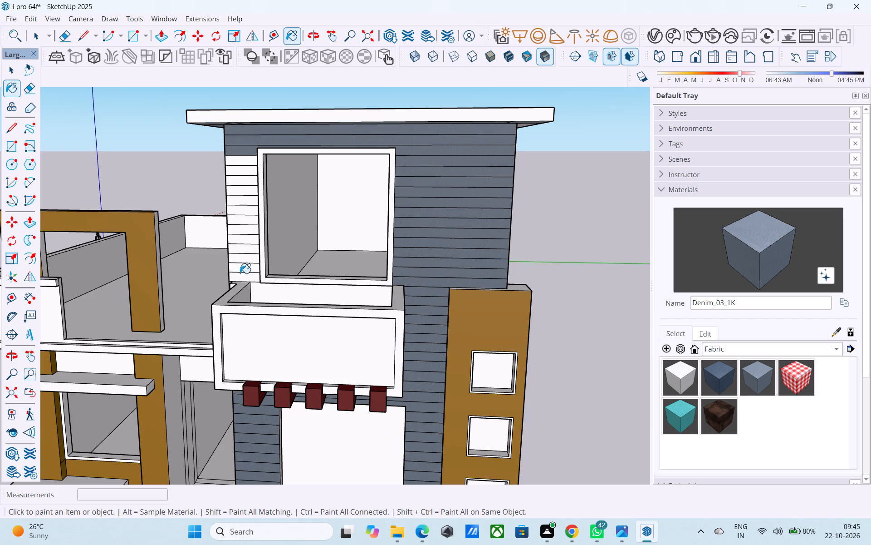
{"action": "left_click", "coordinate": [244, 264]}
{"action": "left_click", "coordinate": [244, 262]}
{"action": "left_click", "coordinate": [250, 247]}
{"action": "left_click", "coordinate": [248, 239]}
{"action": "left_click", "coordinate": [246, 231]}
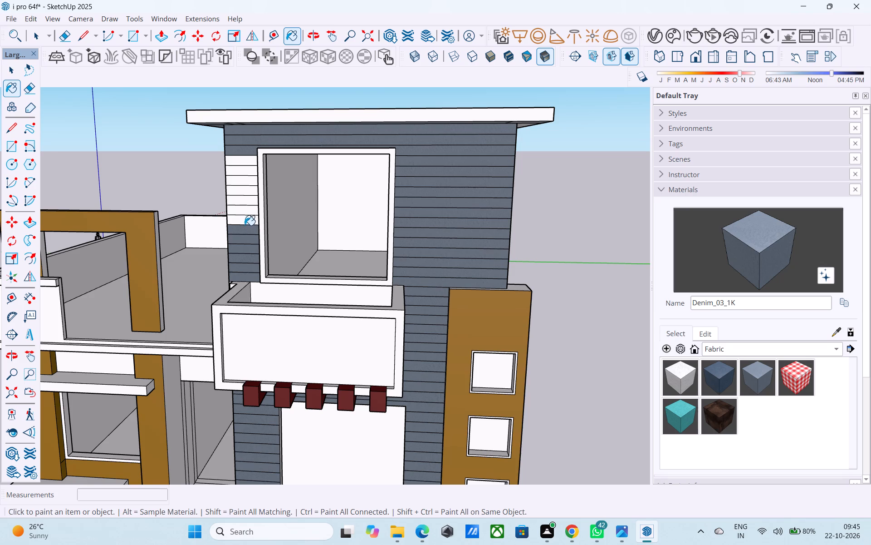
{"action": "left_click", "coordinate": [244, 222]}
{"action": "left_click", "coordinate": [240, 209]}
{"action": "left_click", "coordinate": [238, 199]}
{"action": "left_click", "coordinate": [236, 191]}
{"action": "left_click", "coordinate": [235, 184]}
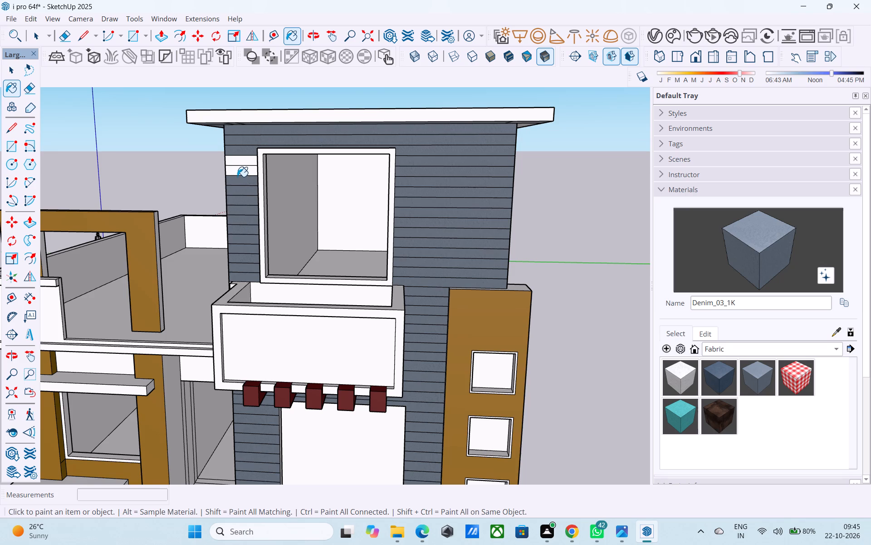
{"action": "left_click", "coordinate": [238, 176]}
{"action": "left_click", "coordinate": [238, 176]}
{"action": "left_click", "coordinate": [240, 170]}
{"action": "left_click", "coordinate": [240, 162]}
Push/Pull the unpainted side face of the small ochre box outward about 8" along the denim-grey grooved wall.
{"action": "scroll", "coordinate": [250, 203], "scroll_direction": "down", "scroll_amount": 6}
{"action": "middle_click_drag", "start_coordinate": [253, 217], "coordinate": [253, 191]}
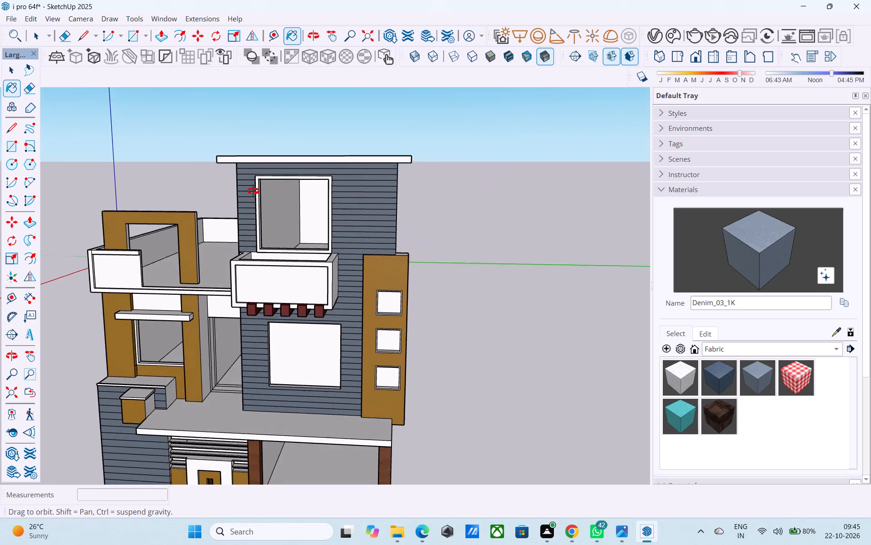
{"action": "middle_click_drag", "start_coordinate": [253, 191], "coordinate": [460, 212]}
{"action": "scroll", "coordinate": [421, 197], "scroll_direction": "down", "scroll_amount": 2}
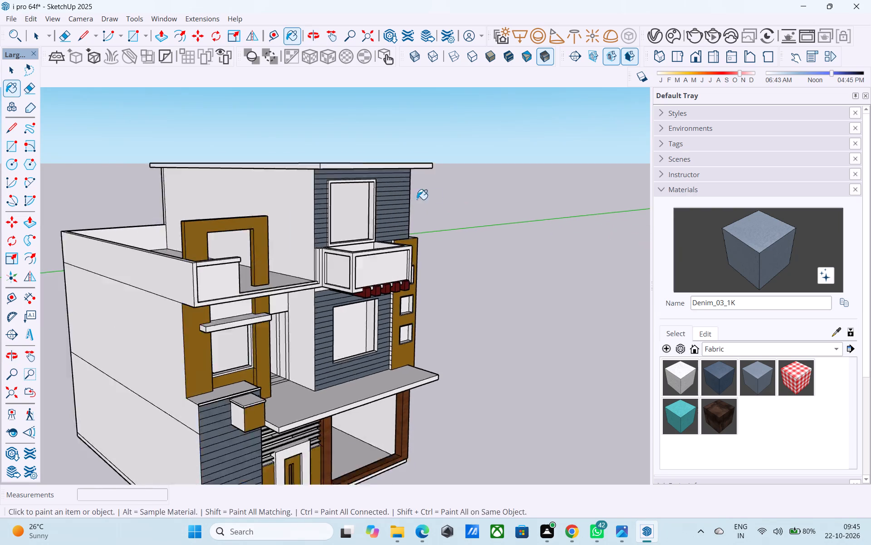
{"action": "scroll", "coordinate": [417, 199], "scroll_direction": "down", "scroll_amount": 3}
{"action": "middle_click_drag", "start_coordinate": [372, 230], "coordinate": [331, 202]}
{"action": "scroll", "coordinate": [349, 217], "scroll_direction": "up", "scroll_amount": 4}
{"action": "middle_click_drag", "start_coordinate": [369, 243], "coordinate": [358, 239]}
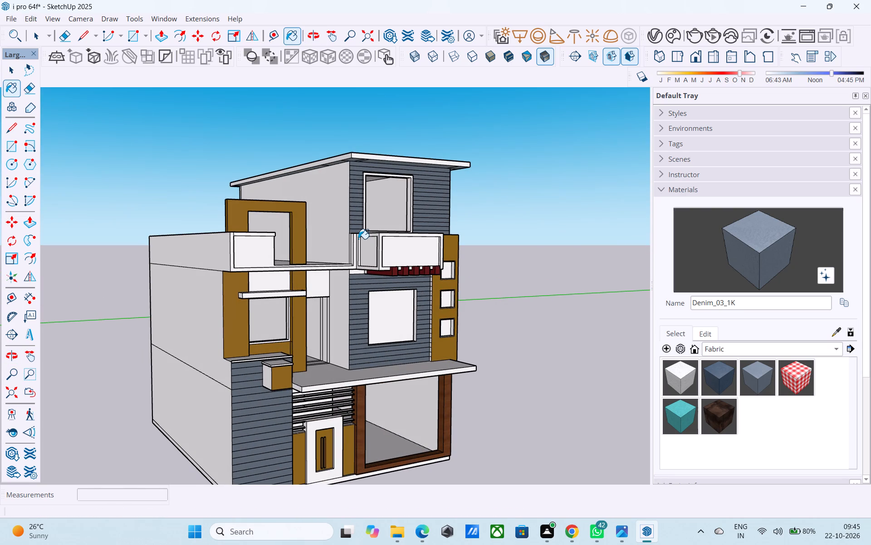
{"action": "scroll", "coordinate": [359, 239], "scroll_direction": "down", "scroll_amount": 3}
{"action": "scroll", "coordinate": [294, 346], "scroll_direction": "up", "scroll_amount": 5}
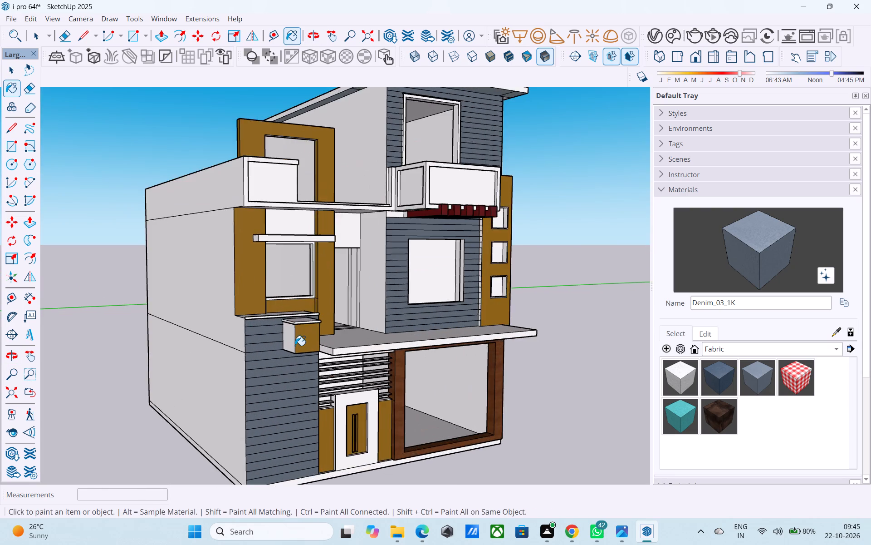
{"action": "scroll", "coordinate": [288, 352], "scroll_direction": "up", "scroll_amount": 10}
{"action": "key", "text": "space"}
{"action": "left_click", "coordinate": [284, 337]}
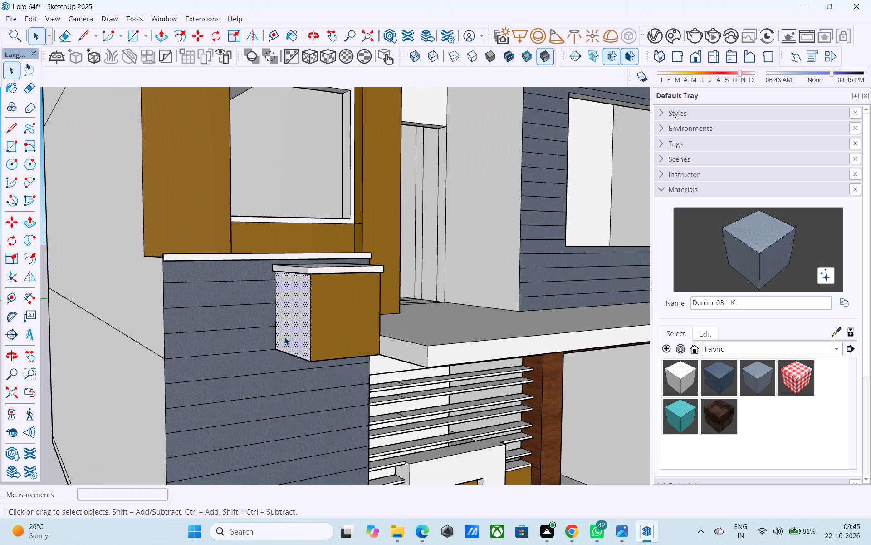
{"action": "key", "text": "p"}
{"action": "left_click", "coordinate": [284, 337]}
{"action": "left_click", "coordinate": [241, 340]}
{"action": "left_click", "coordinate": [280, 317]}
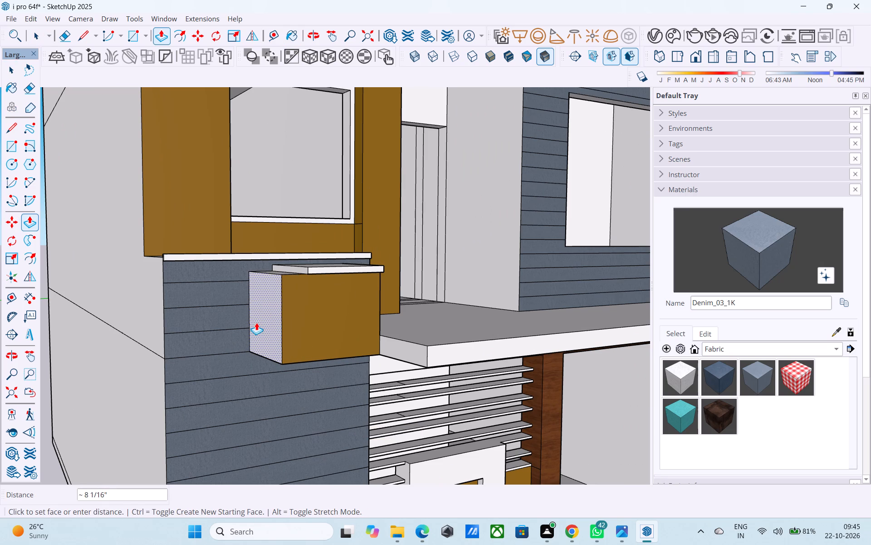
{"action": "left_click", "coordinate": [256, 322]}
Extend the edge of the slab capping the ochre box about 8" until it is flush with the box's widened side.
{"action": "middle_click_drag", "start_coordinate": [259, 289], "coordinate": [266, 325]}
{"action": "key", "text": "space"}
{"action": "scroll", "coordinate": [274, 312], "scroll_direction": "up", "scroll_amount": 4}
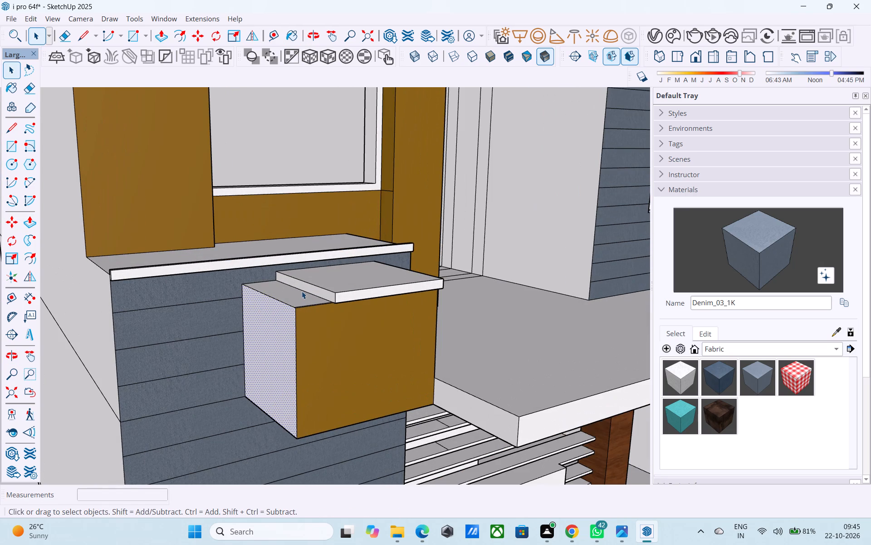
{"action": "left_click", "coordinate": [307, 289]}
{"action": "key", "text": "p"}
{"action": "left_click", "coordinate": [307, 289]}
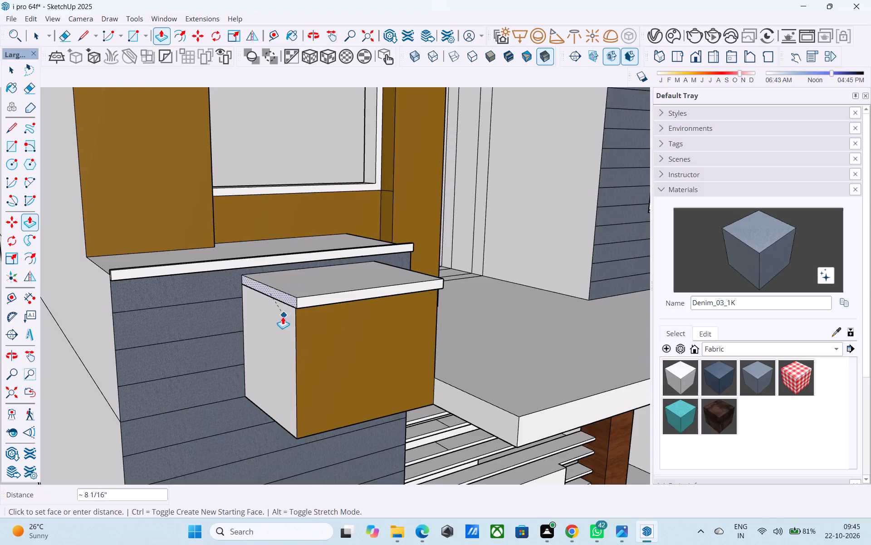
{"action": "left_click", "coordinate": [279, 319]}
Push/Pull the cap slab's side edge out a further 1" so it overhangs the ochre box's widened side.
{"action": "left_click", "coordinate": [279, 297]}
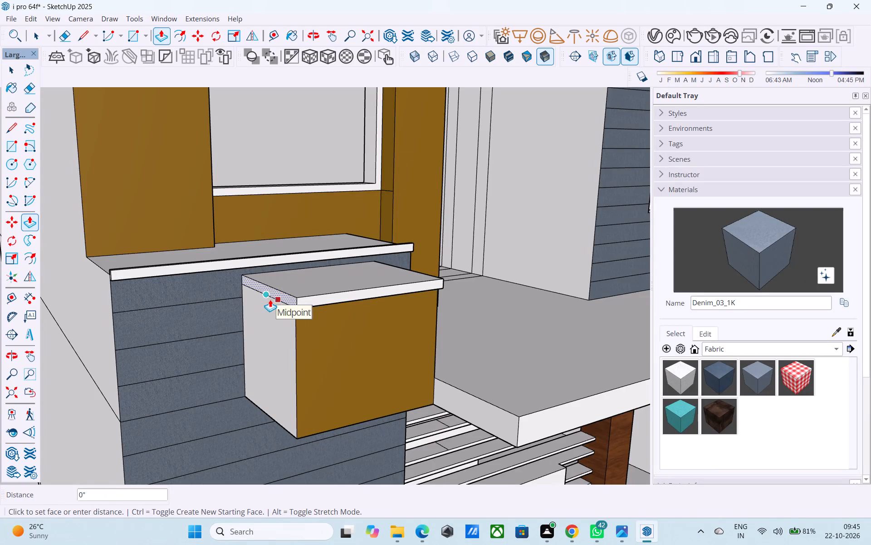
{"action": "key", "text": "space"}
{"action": "scroll", "coordinate": [271, 299], "scroll_direction": "up", "scroll_amount": 3}
{"action": "left_click", "coordinate": [275, 293]}
{"action": "key", "text": "p"}
{"action": "left_click", "coordinate": [276, 293]}
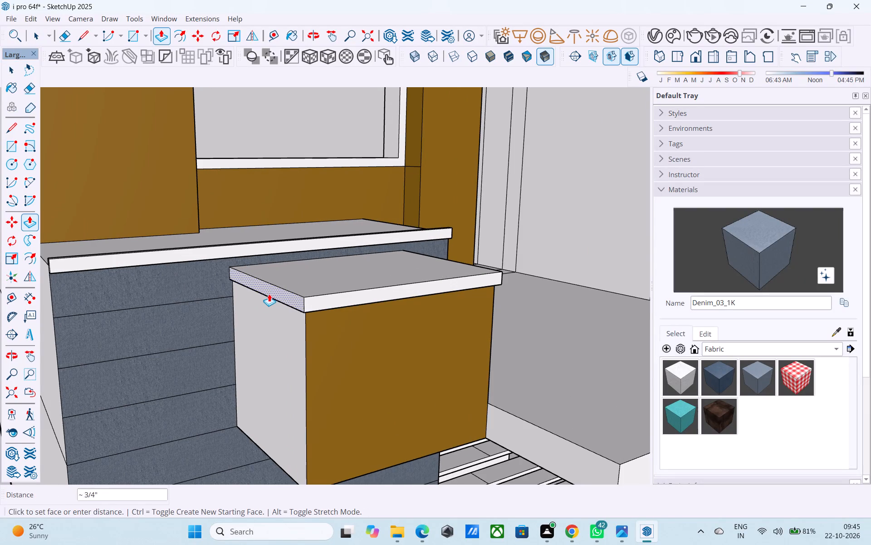
{"action": "type", "text": "1\""}
{"action": "key", "text": "Return"}
{"action": "key", "text": "space"}
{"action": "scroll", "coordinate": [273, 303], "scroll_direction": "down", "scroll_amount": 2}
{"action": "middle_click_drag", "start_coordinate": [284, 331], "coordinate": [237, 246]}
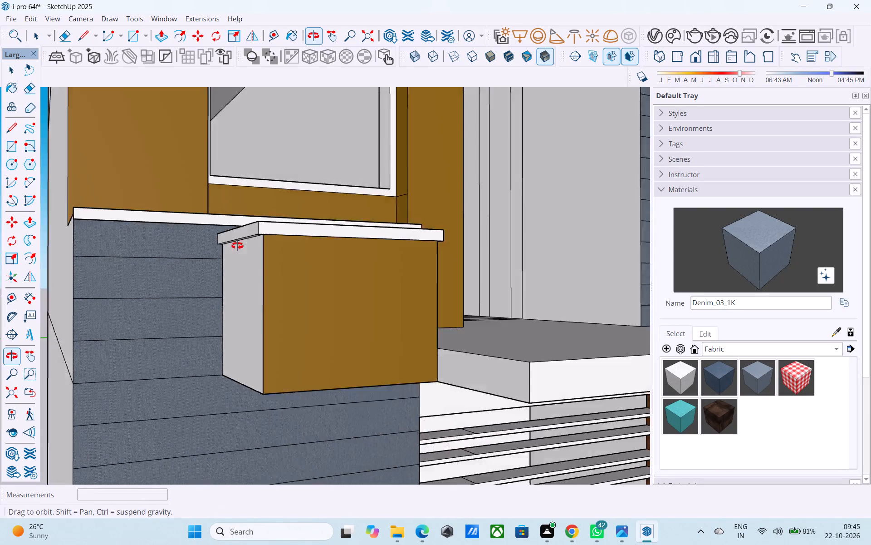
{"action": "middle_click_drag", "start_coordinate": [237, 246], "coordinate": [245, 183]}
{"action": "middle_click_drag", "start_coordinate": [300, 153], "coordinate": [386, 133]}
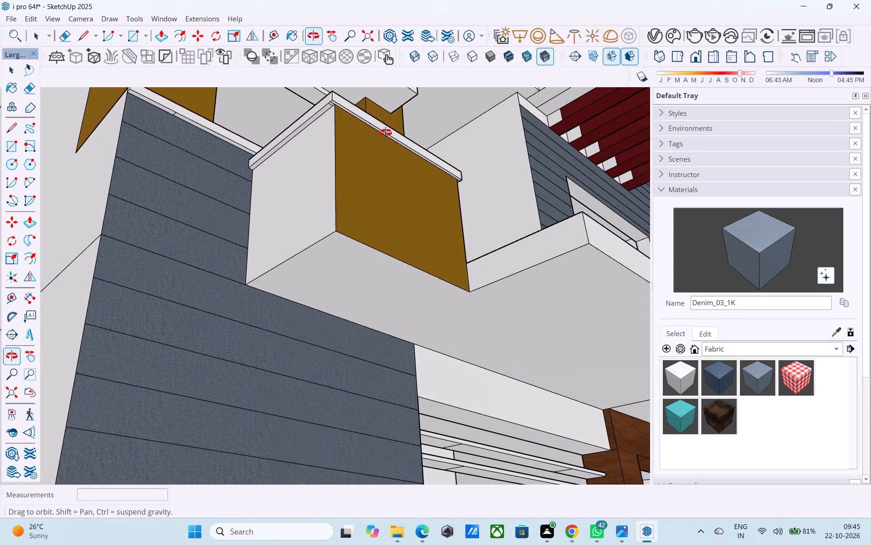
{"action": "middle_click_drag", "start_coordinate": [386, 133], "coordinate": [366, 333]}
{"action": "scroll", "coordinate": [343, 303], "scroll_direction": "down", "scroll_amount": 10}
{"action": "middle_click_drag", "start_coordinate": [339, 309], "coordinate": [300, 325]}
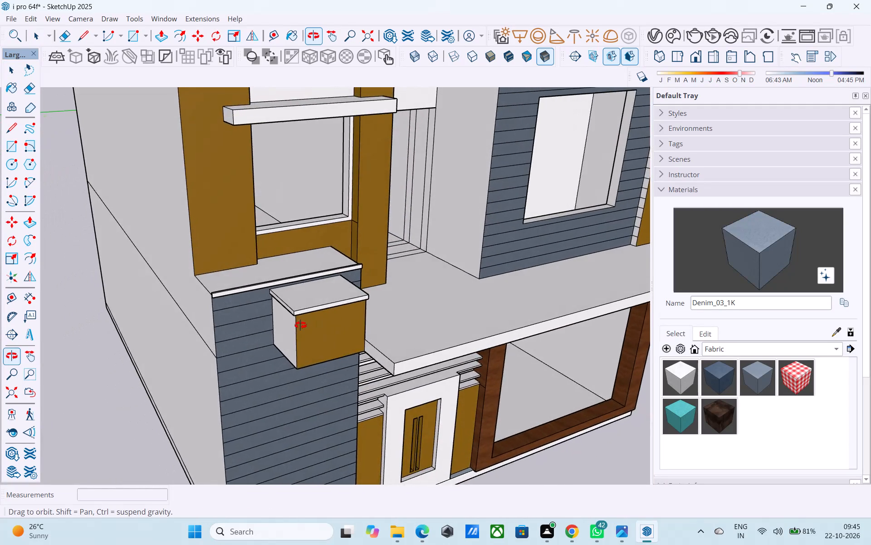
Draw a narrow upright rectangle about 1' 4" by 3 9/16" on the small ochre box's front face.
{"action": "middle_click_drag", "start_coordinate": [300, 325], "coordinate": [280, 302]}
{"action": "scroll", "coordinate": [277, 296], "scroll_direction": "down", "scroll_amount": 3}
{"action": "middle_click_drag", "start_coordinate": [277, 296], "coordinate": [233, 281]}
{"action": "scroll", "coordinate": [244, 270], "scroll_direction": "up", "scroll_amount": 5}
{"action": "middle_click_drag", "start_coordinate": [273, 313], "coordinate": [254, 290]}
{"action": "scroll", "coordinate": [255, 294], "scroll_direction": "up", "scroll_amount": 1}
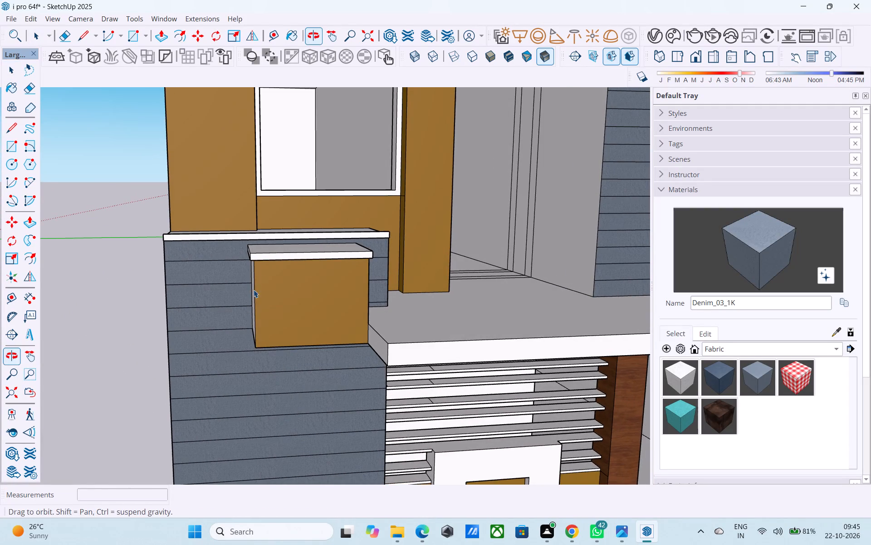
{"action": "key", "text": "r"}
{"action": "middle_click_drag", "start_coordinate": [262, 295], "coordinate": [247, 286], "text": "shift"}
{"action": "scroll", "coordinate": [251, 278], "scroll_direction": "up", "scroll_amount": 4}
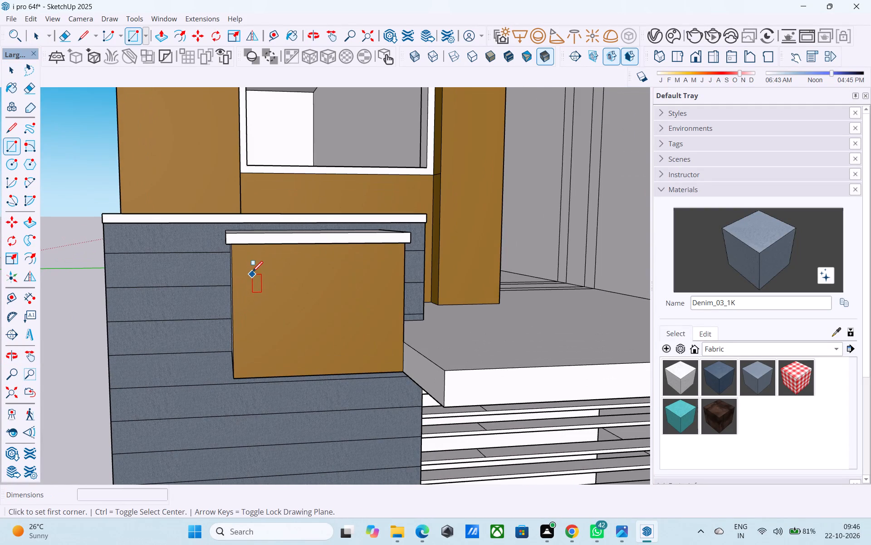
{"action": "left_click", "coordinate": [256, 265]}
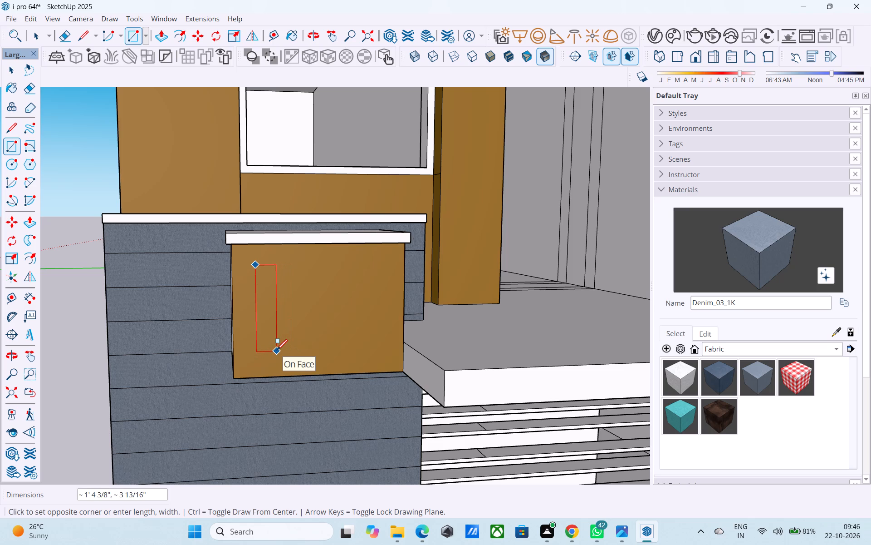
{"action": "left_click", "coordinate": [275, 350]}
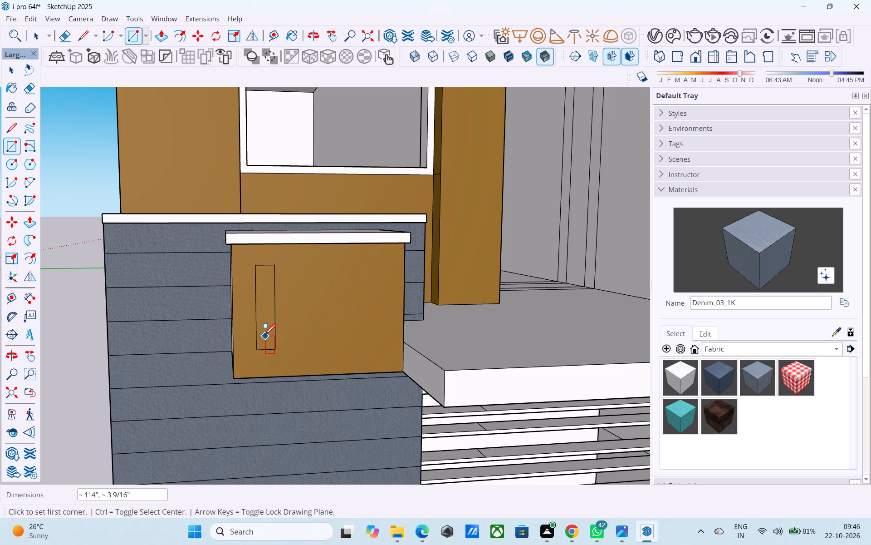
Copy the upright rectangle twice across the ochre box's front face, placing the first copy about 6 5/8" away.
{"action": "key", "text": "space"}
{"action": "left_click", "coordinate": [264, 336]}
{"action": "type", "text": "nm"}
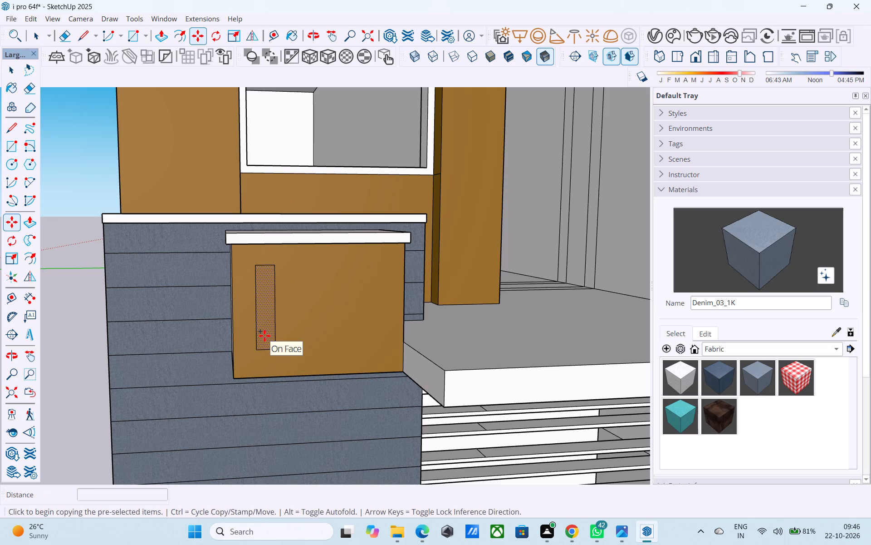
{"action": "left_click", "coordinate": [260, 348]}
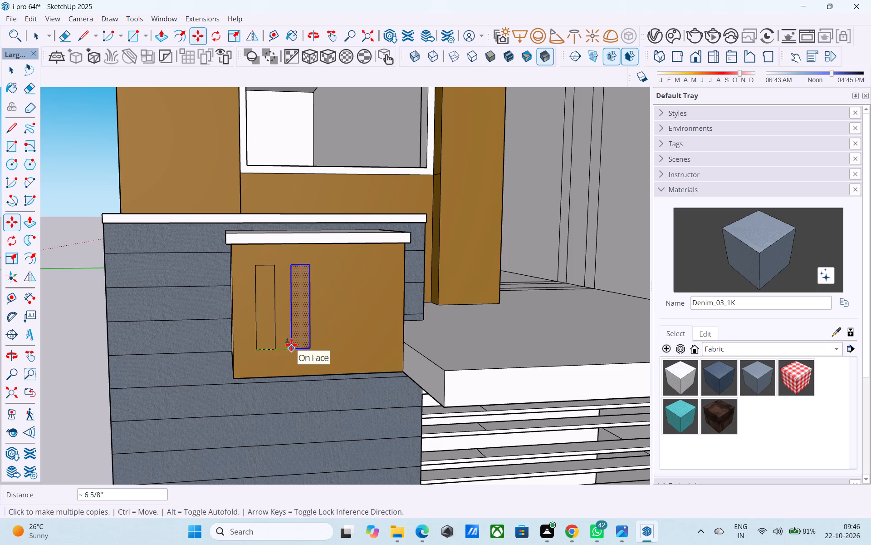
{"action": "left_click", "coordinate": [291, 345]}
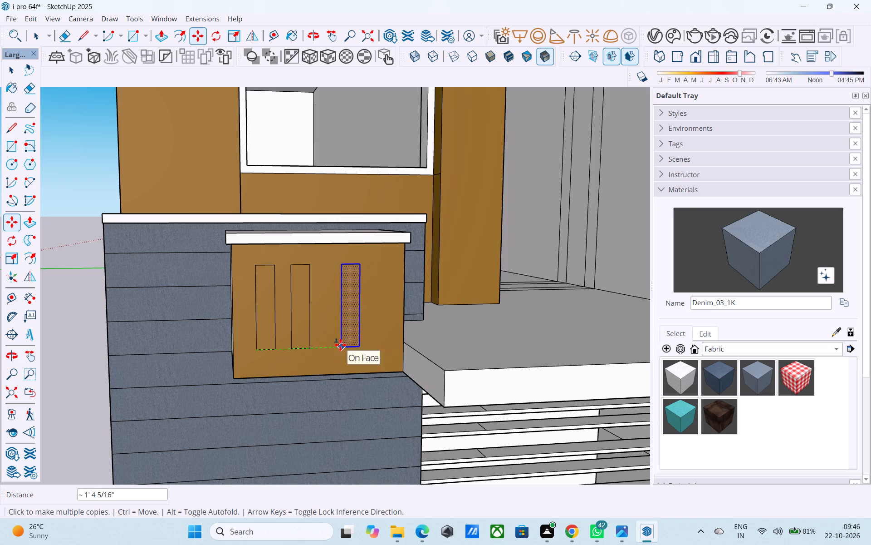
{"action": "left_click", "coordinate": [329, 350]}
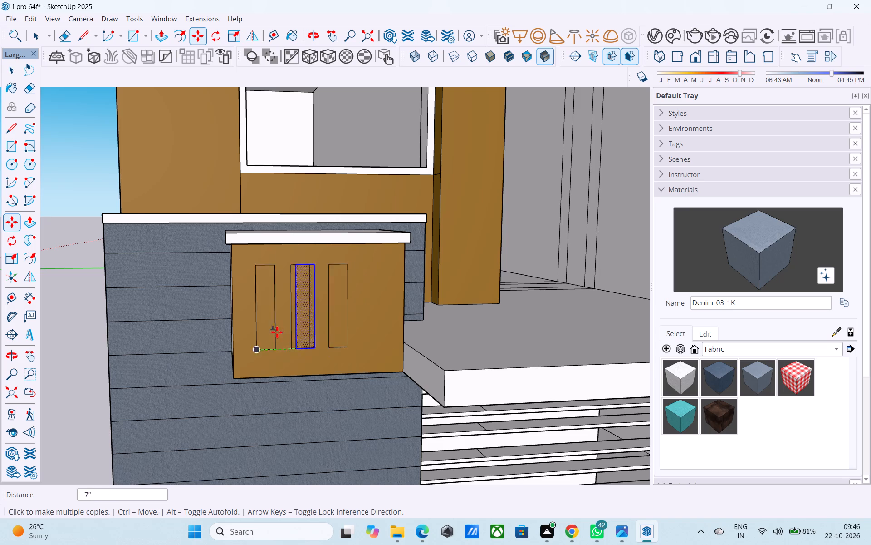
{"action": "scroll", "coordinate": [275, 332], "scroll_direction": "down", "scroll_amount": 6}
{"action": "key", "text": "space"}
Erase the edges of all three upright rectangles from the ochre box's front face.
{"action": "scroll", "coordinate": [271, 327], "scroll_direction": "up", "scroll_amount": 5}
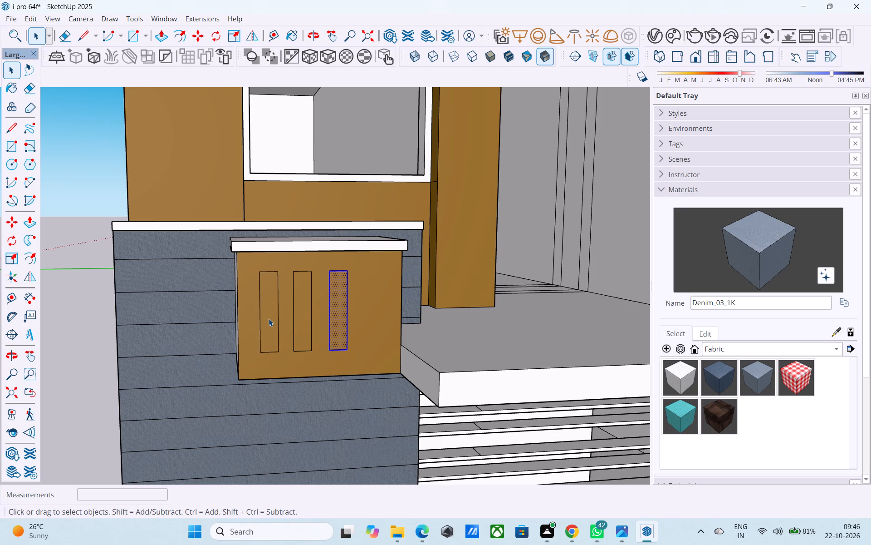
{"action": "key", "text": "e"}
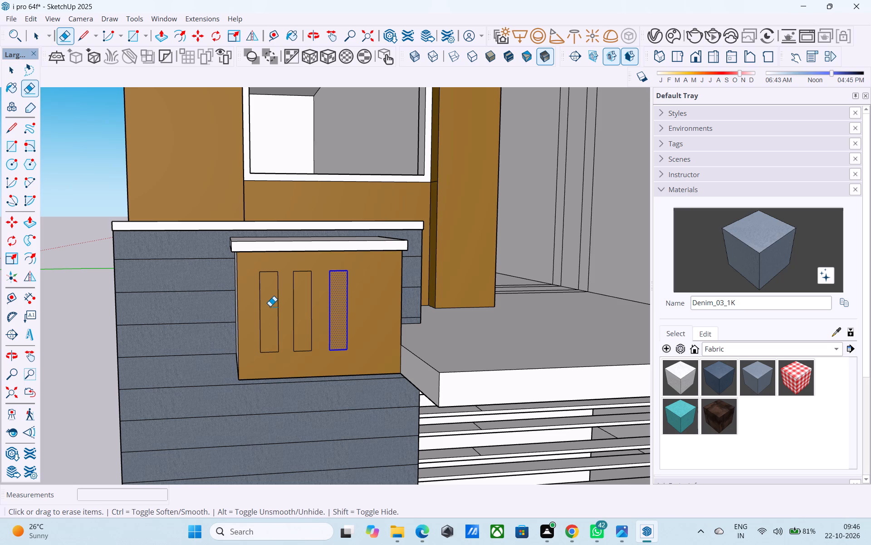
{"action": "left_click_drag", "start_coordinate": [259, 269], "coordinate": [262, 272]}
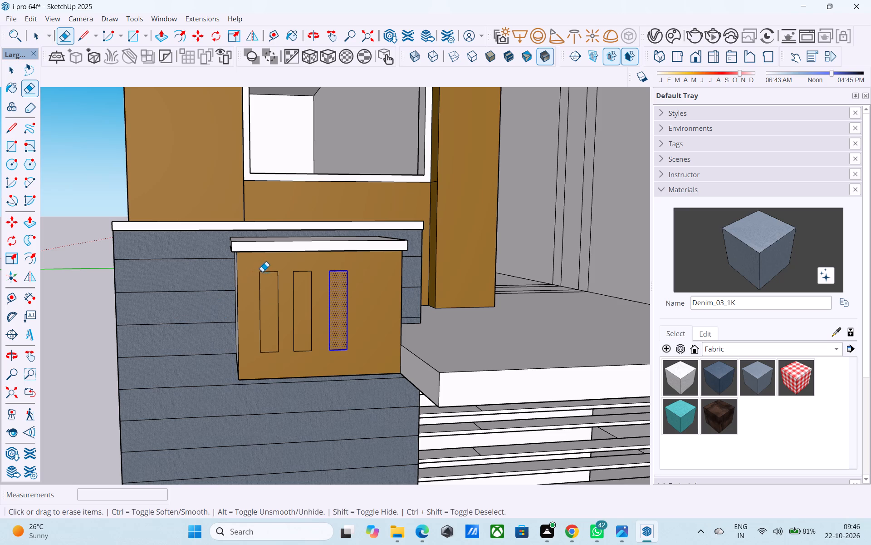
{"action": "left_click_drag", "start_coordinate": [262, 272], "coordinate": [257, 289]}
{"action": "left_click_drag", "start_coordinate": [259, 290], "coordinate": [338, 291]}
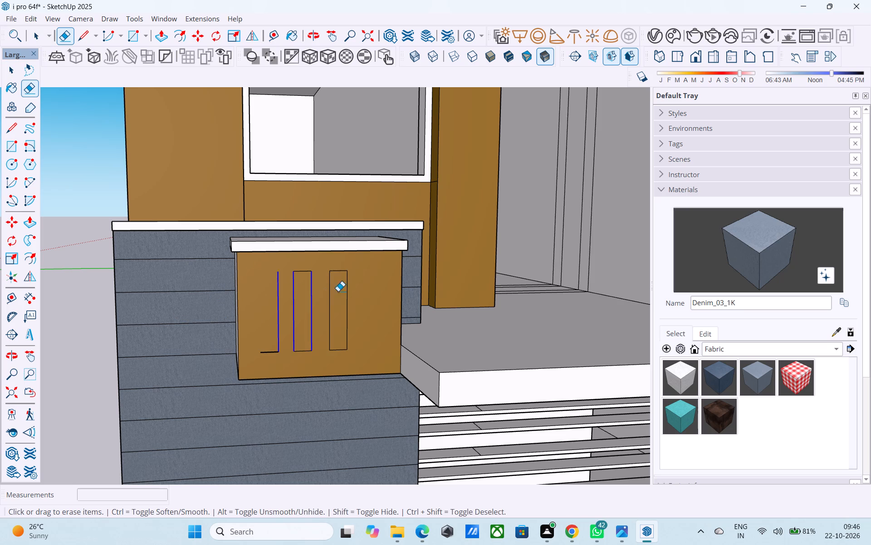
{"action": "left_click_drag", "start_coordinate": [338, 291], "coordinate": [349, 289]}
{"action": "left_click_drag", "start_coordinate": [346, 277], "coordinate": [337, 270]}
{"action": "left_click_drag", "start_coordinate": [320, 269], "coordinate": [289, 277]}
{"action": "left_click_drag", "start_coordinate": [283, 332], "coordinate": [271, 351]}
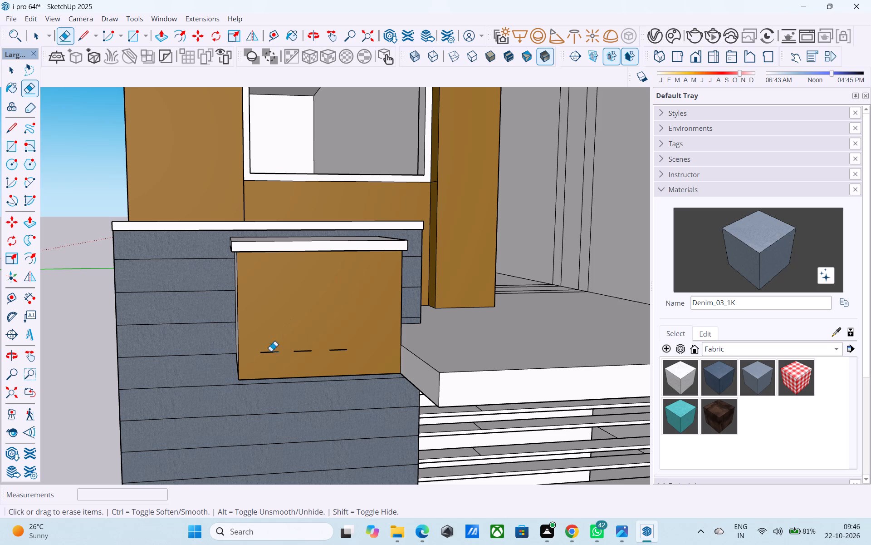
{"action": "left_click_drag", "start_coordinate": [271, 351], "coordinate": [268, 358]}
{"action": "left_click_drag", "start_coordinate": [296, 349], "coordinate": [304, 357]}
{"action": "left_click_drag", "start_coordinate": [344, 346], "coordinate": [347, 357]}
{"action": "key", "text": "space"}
Draw a narrow upright rectangle about 1' 5 5/8" by 4 1/16" on the ochre box's front face, inset from its edges.
{"action": "scroll", "coordinate": [335, 341], "scroll_direction": "down", "scroll_amount": 2}
{"action": "middle_click_drag", "start_coordinate": [316, 331], "coordinate": [265, 309], "text": "shift"}
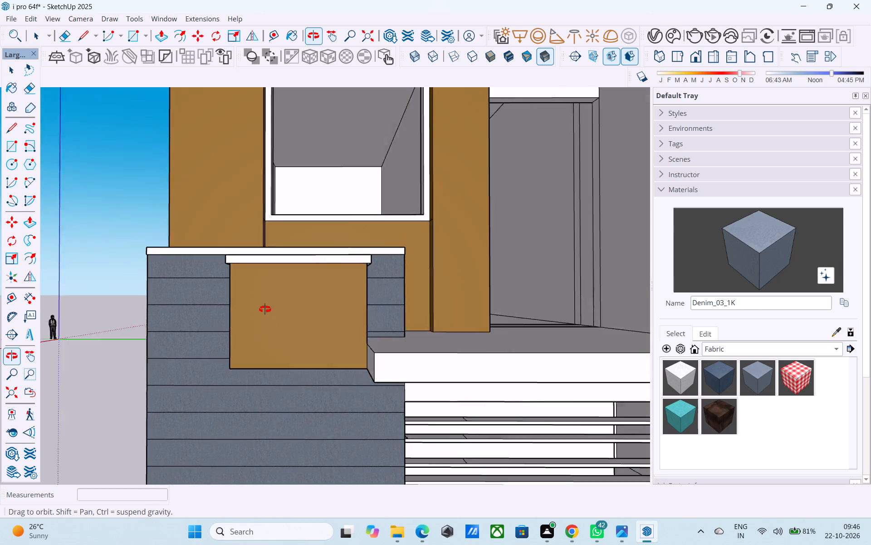
{"action": "middle_click_drag", "start_coordinate": [265, 309], "coordinate": [254, 263], "text": "shift"}
{"action": "middle_click_drag", "start_coordinate": [254, 259], "coordinate": [267, 253]}
{"action": "middle_click_drag", "start_coordinate": [270, 270], "coordinate": [274, 287], "text": "shift"}
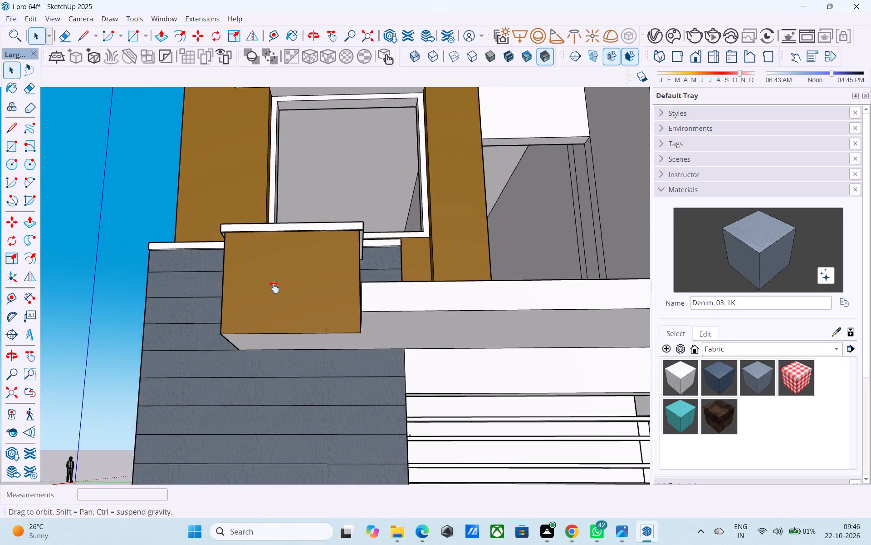
{"action": "middle_click_drag", "start_coordinate": [274, 287], "coordinate": [289, 341], "text": "shift"}
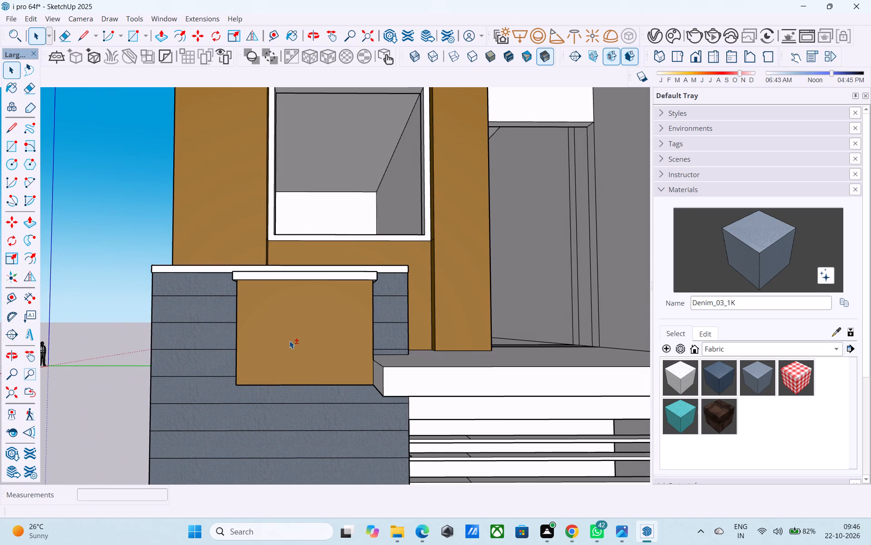
{"action": "middle_click_drag", "start_coordinate": [289, 341], "coordinate": [291, 351], "text": "shift"}
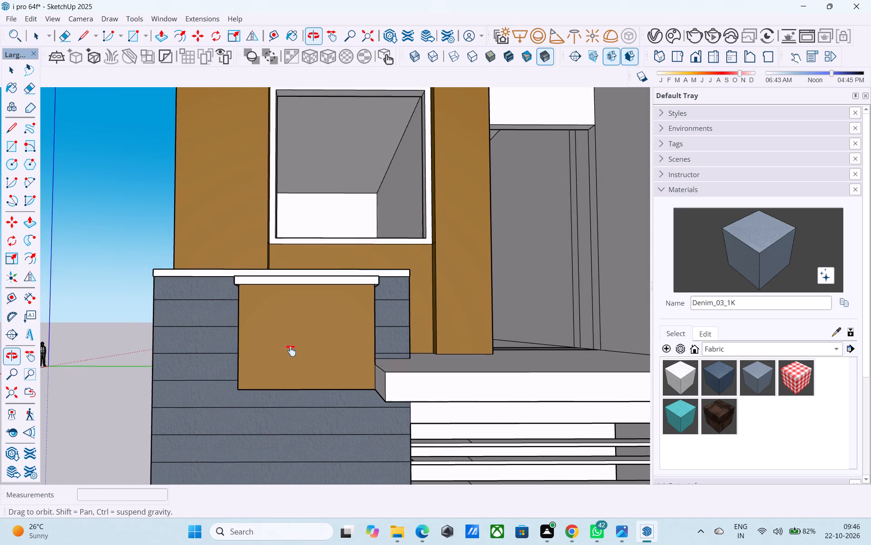
{"action": "middle_click_drag", "start_coordinate": [291, 351], "coordinate": [293, 357], "text": "shift"}
{"action": "middle_click_drag", "start_coordinate": [232, 382], "coordinate": [218, 399], "text": "shift"}
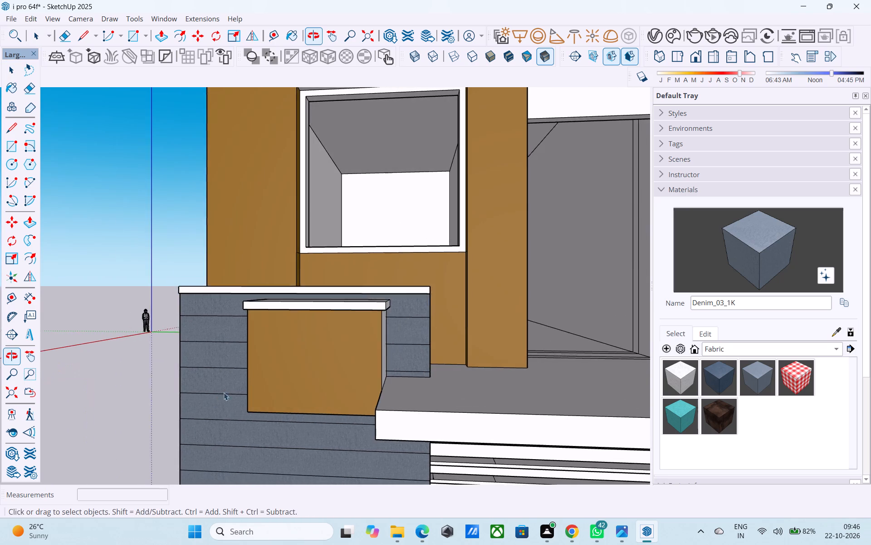
{"action": "scroll", "coordinate": [259, 357], "scroll_direction": "up", "scroll_amount": 2}
{"action": "middle_click_drag", "start_coordinate": [259, 353], "coordinate": [284, 337]}
{"action": "scroll", "coordinate": [274, 342], "scroll_direction": "up", "scroll_amount": 1}
{"action": "key", "text": "r"}
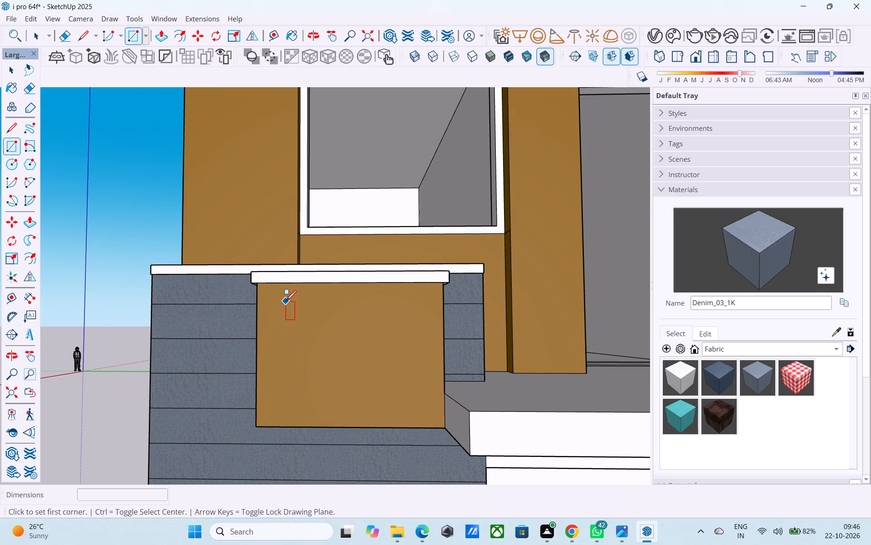
{"action": "middle_click_drag", "start_coordinate": [286, 301], "coordinate": [286, 271]}
{"action": "scroll", "coordinate": [284, 279], "scroll_direction": "up", "scroll_amount": 4}
{"action": "middle_click_drag", "start_coordinate": [298, 257], "coordinate": [314, 214]}
{"action": "scroll", "coordinate": [253, 231], "scroll_direction": "up", "scroll_amount": 4}
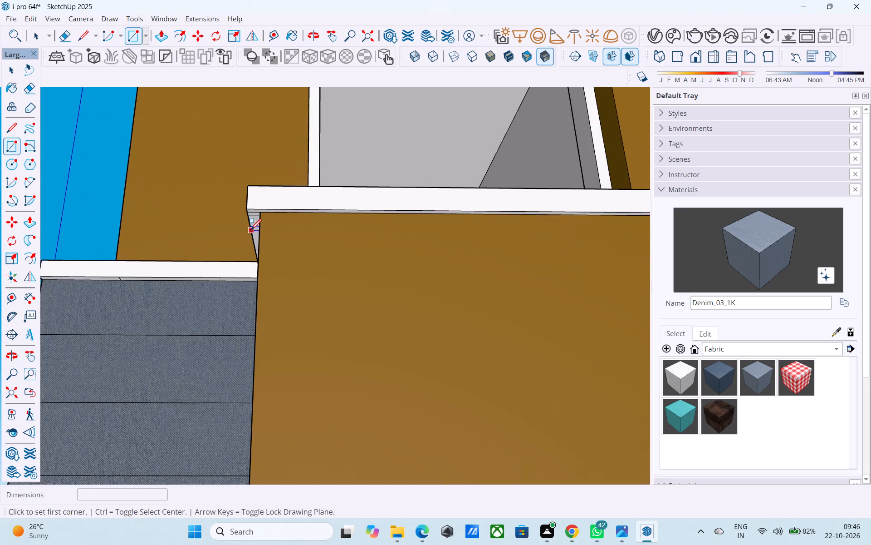
{"action": "scroll", "coordinate": [289, 279], "scroll_direction": "up", "scroll_amount": 5}
{"action": "middle_click_drag", "start_coordinate": [323, 284], "coordinate": [378, 281]}
{"action": "scroll", "coordinate": [378, 281], "scroll_direction": "down", "scroll_amount": 4}
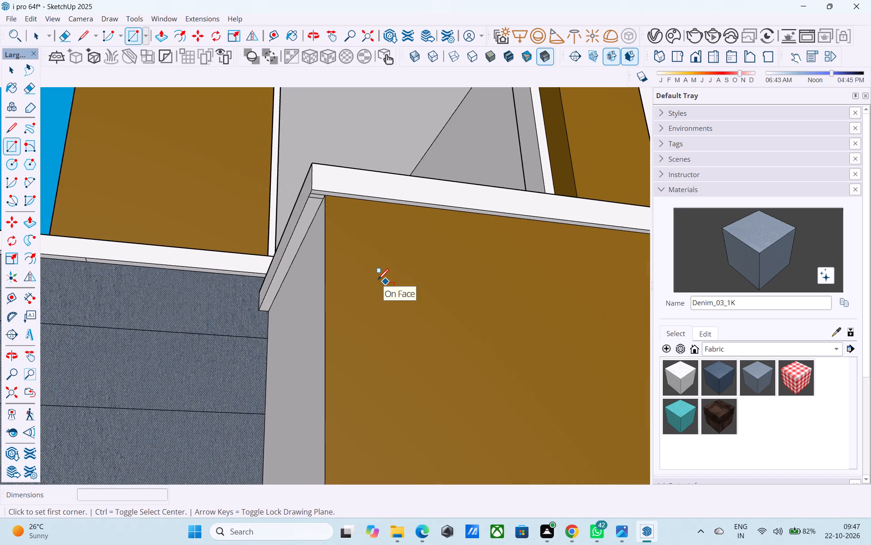
{"action": "scroll", "coordinate": [378, 281], "scroll_direction": "down", "scroll_amount": 2}
{"action": "middle_click_drag", "start_coordinate": [392, 303], "coordinate": [366, 302]}
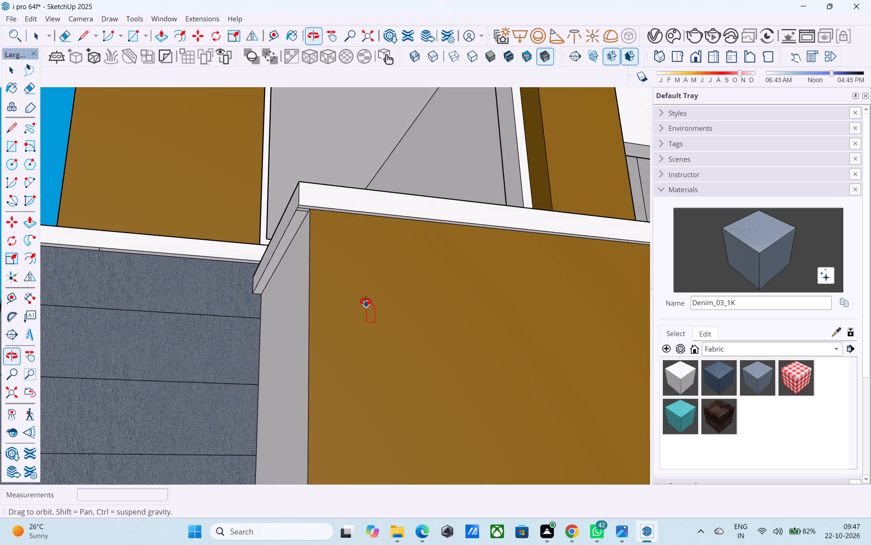
{"action": "middle_click_drag", "start_coordinate": [366, 302], "coordinate": [322, 278]}
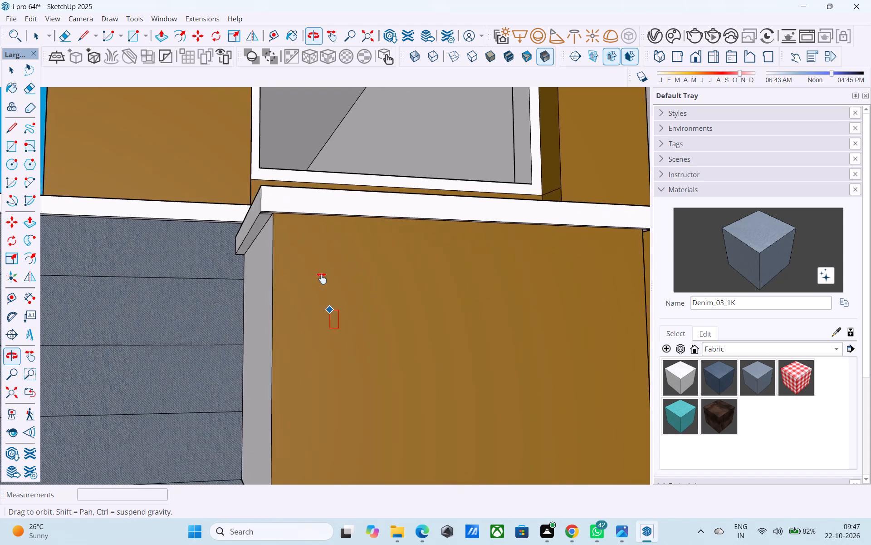
{"action": "middle_click_drag", "start_coordinate": [322, 278], "coordinate": [317, 272]}
{"action": "scroll", "coordinate": [318, 270], "scroll_direction": "down", "scroll_amount": 5}
{"action": "middle_click_drag", "start_coordinate": [333, 306], "coordinate": [330, 362]}
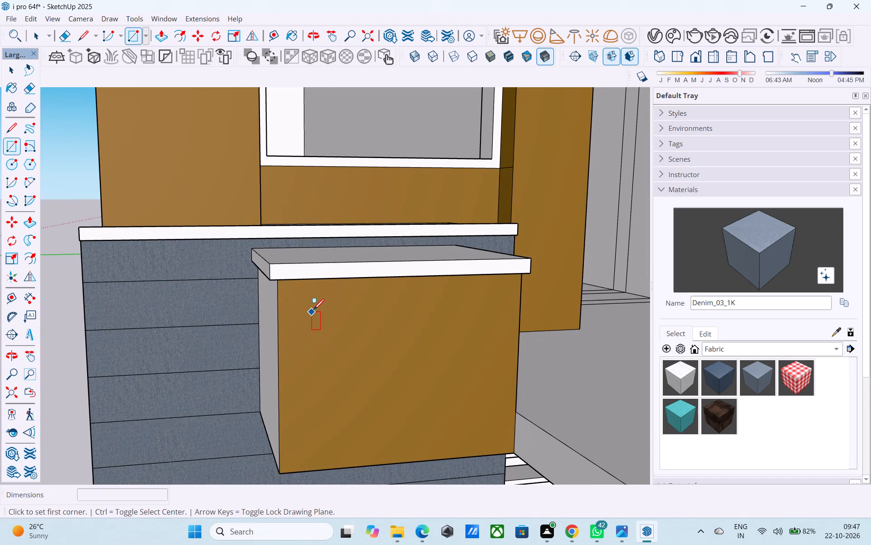
{"action": "left_click", "coordinate": [324, 308]}
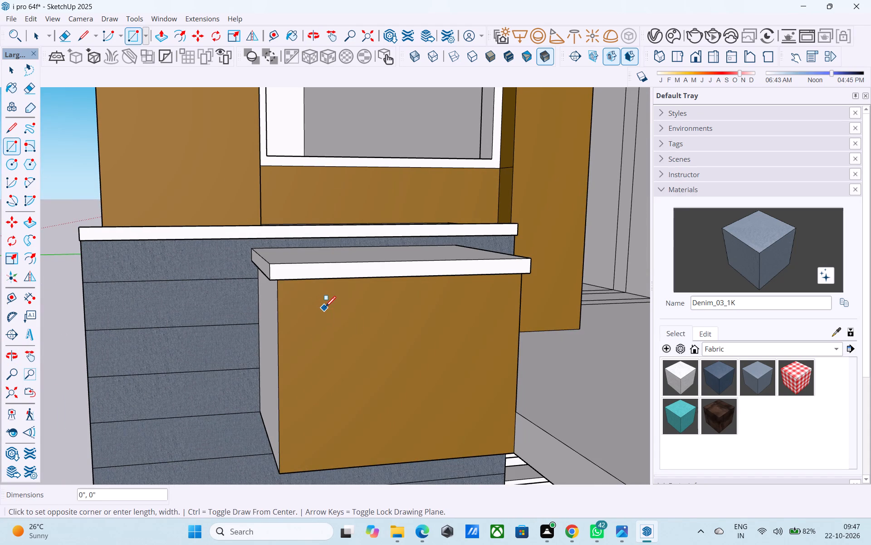
{"action": "left_click", "coordinate": [355, 439]}
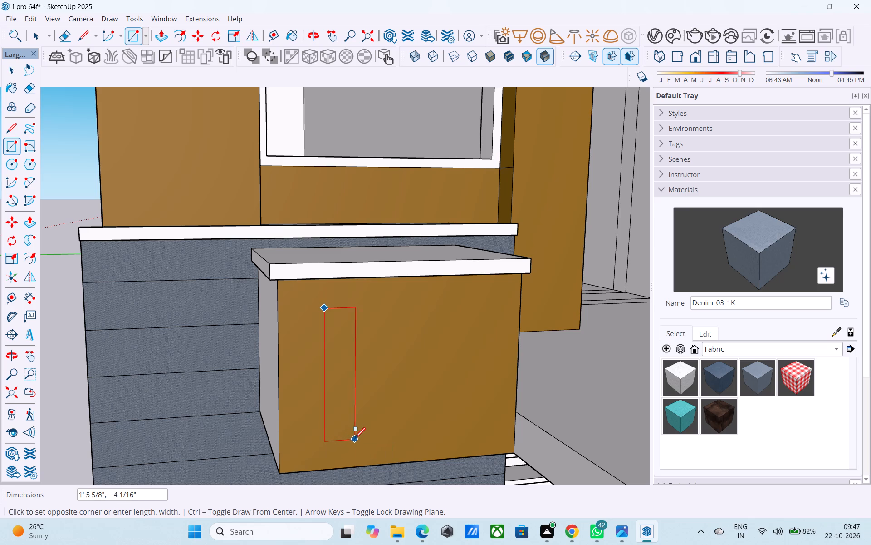
Copy the new upright rectangle twice across the ochre box's front face to form a row of three level strips.
{"action": "middle_click_drag", "start_coordinate": [336, 425], "coordinate": [299, 415]}
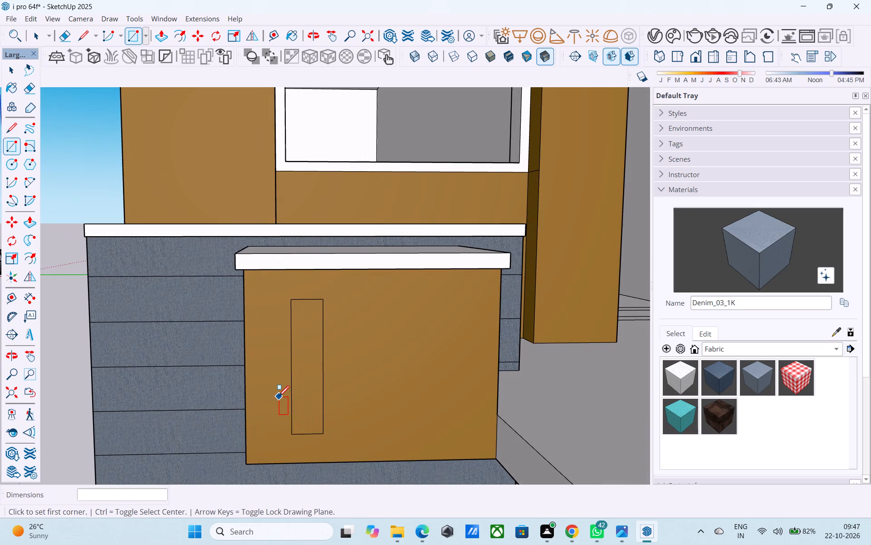
{"action": "scroll", "coordinate": [279, 397], "scroll_direction": "down", "scroll_amount": 3}
{"action": "middle_click_drag", "start_coordinate": [279, 397], "coordinate": [273, 404]}
{"action": "key", "text": "space"}
{"action": "left_click", "coordinate": [287, 382]}
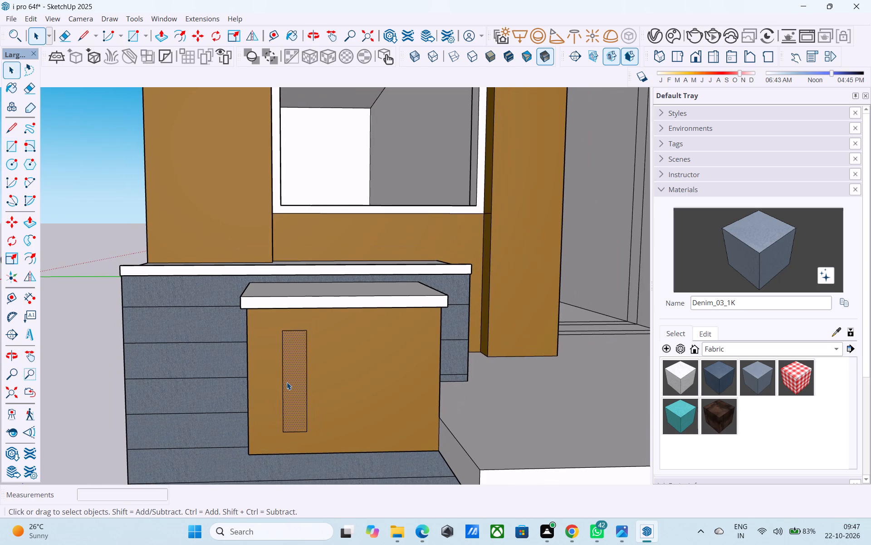
{"action": "key", "text": "m"}
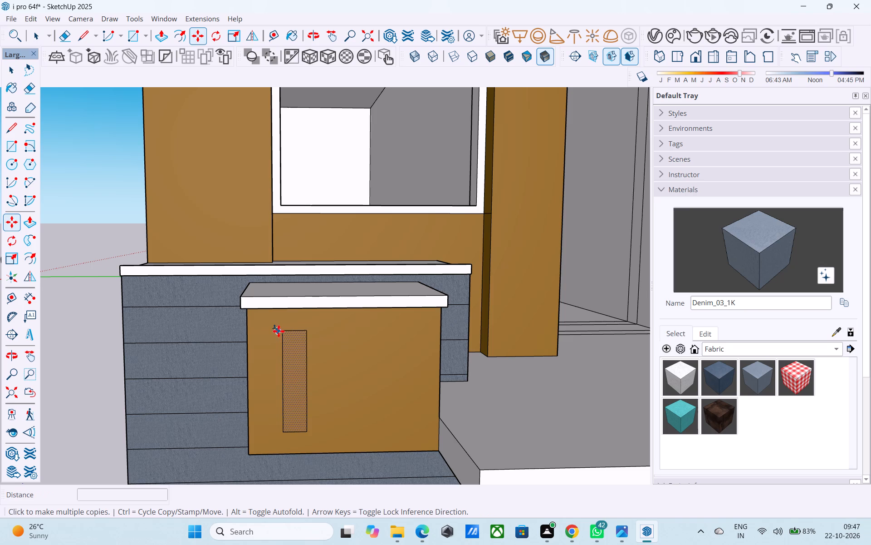
{"action": "left_click", "coordinate": [280, 331]}
{"action": "left_click", "coordinate": [329, 332]}
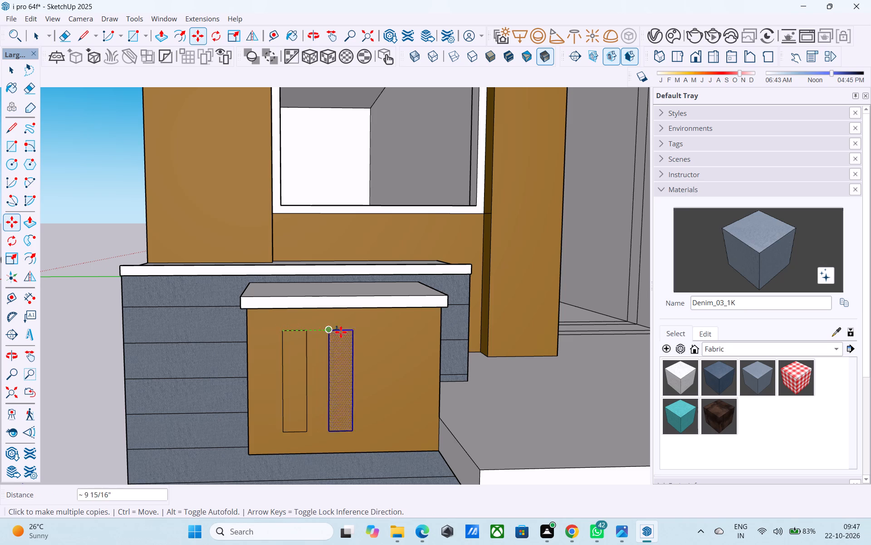
{"action": "left_click", "coordinate": [372, 331]}
{"action": "key", "text": "space"}
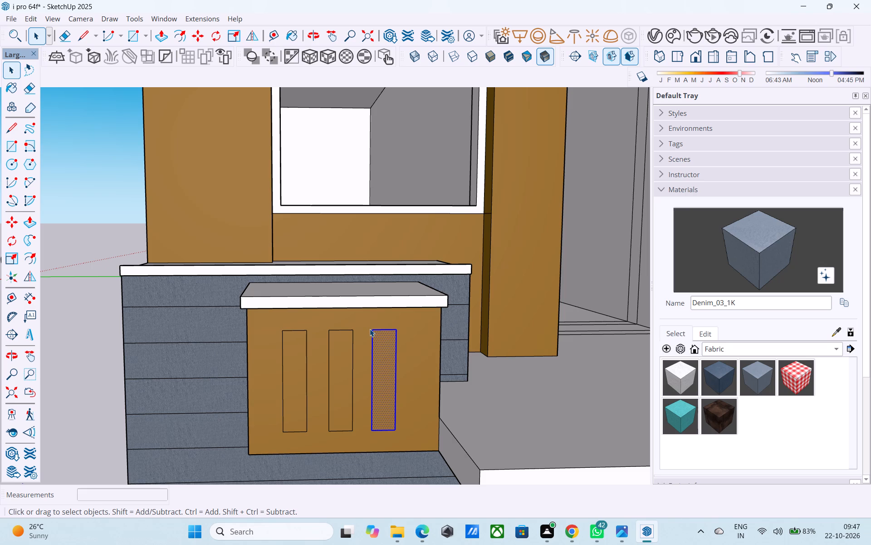
Paint the three upright strips on the ochre box's front face with the white Default material from the in-model materials.
{"action": "left_click", "coordinate": [347, 366]}
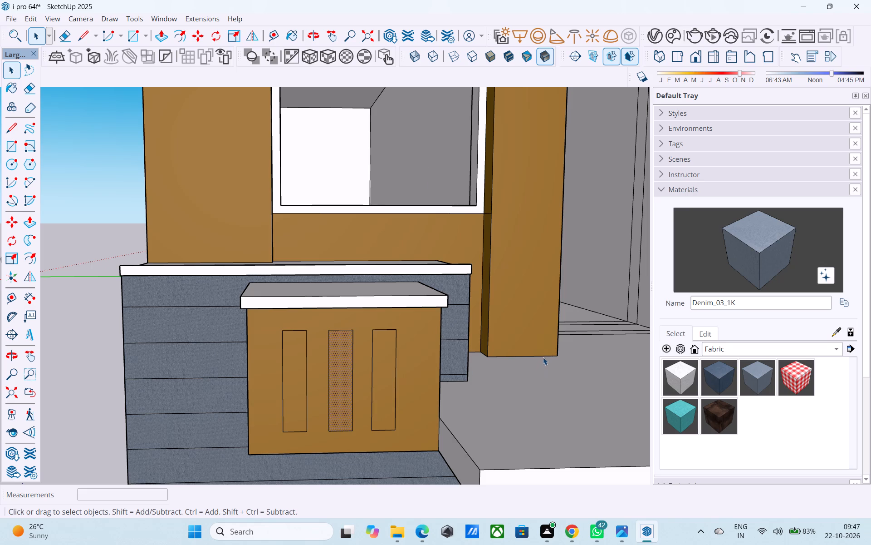
{"action": "left_click", "coordinate": [736, 352]}
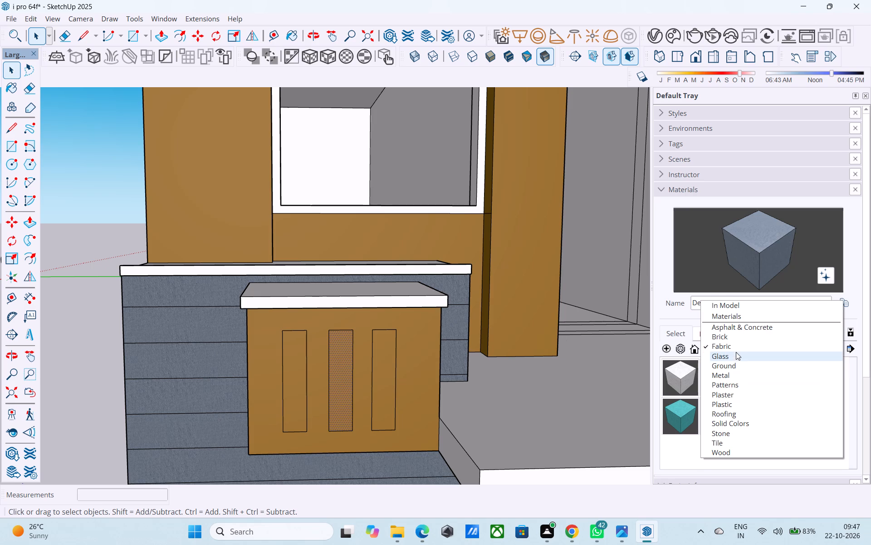
{"action": "left_click", "coordinate": [726, 310]}
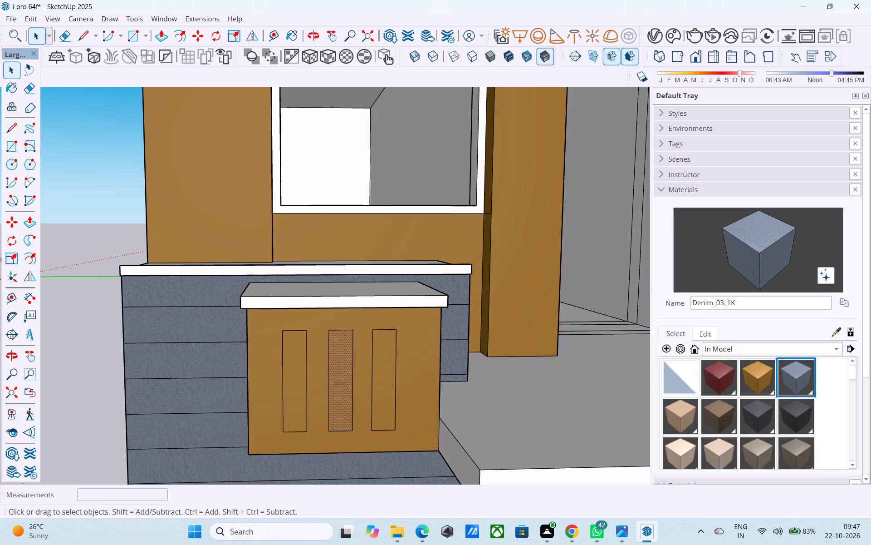
{"action": "left_click", "coordinate": [686, 378]}
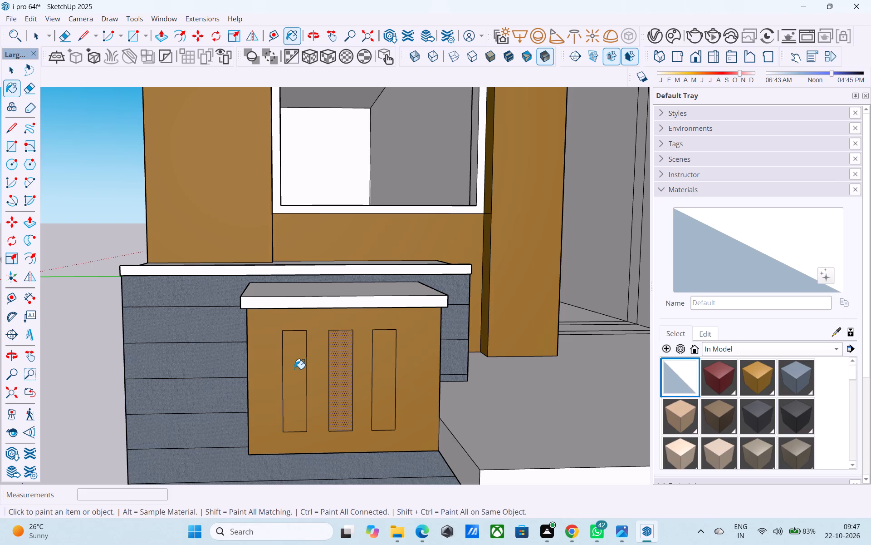
{"action": "left_click", "coordinate": [294, 369]}
{"action": "left_click", "coordinate": [337, 357]}
{"action": "left_click", "coordinate": [377, 347]}
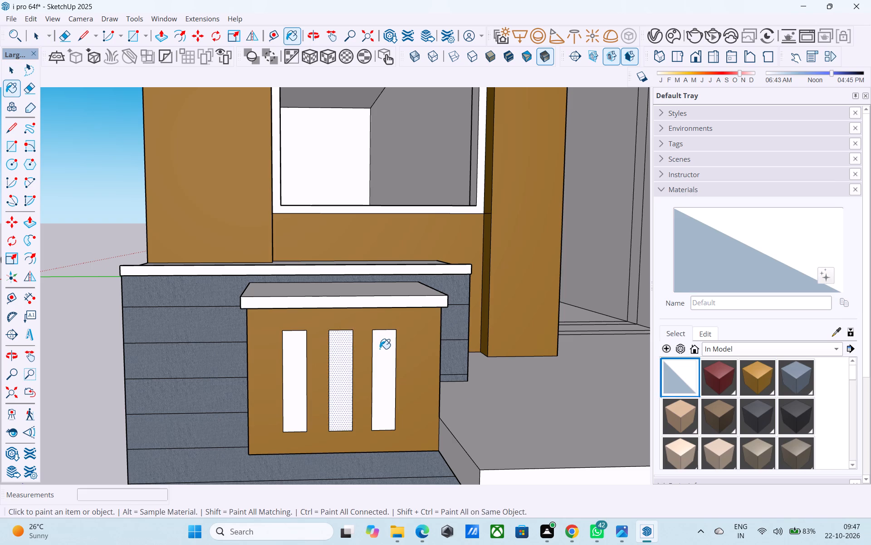
{"action": "key", "text": "space"}
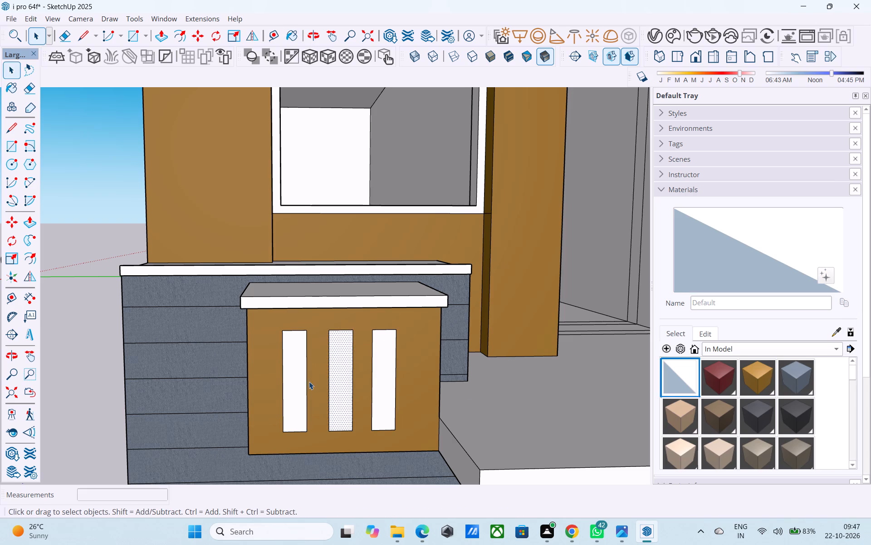
Push/Pull all three white strips on the ochre box's front face by 2".
{"action": "left_click", "coordinate": [297, 374]}
{"action": "key", "text": "p"}
{"action": "left_click", "coordinate": [297, 374]}
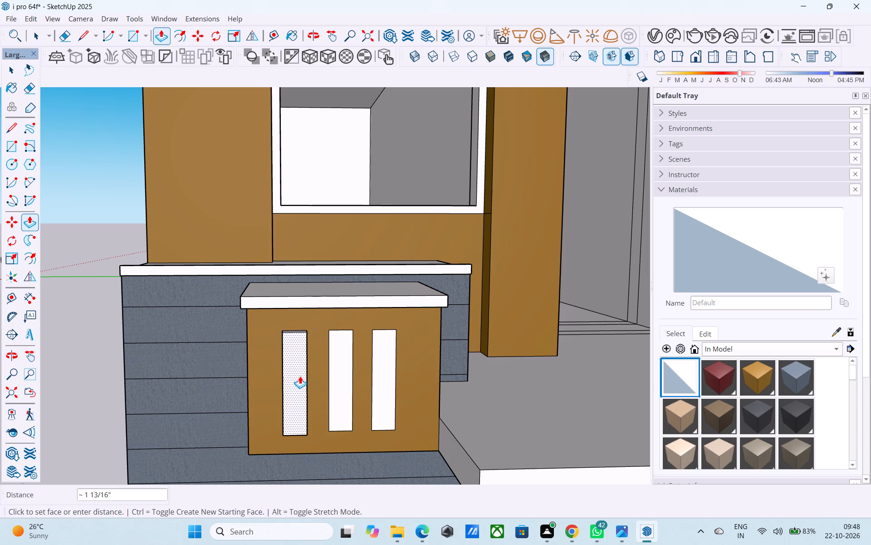
{"action": "key", "text": "2"}
{"action": "key", "text": "shift+quotedbl"}
{"action": "key", "text": "Return"}
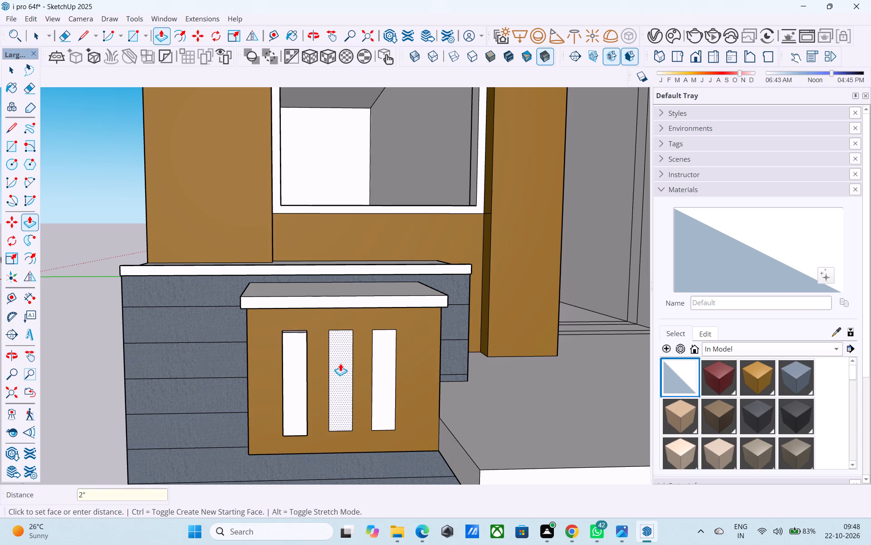
{"action": "scroll", "coordinate": [340, 363], "scroll_direction": "down", "scroll_amount": 1}
{"action": "scroll", "coordinate": [340, 363], "scroll_direction": "up", "scroll_amount": 1}
{"action": "scroll", "coordinate": [340, 363], "scroll_direction": "down", "scroll_amount": 1}
{"action": "double_click", "coordinate": [340, 361]}
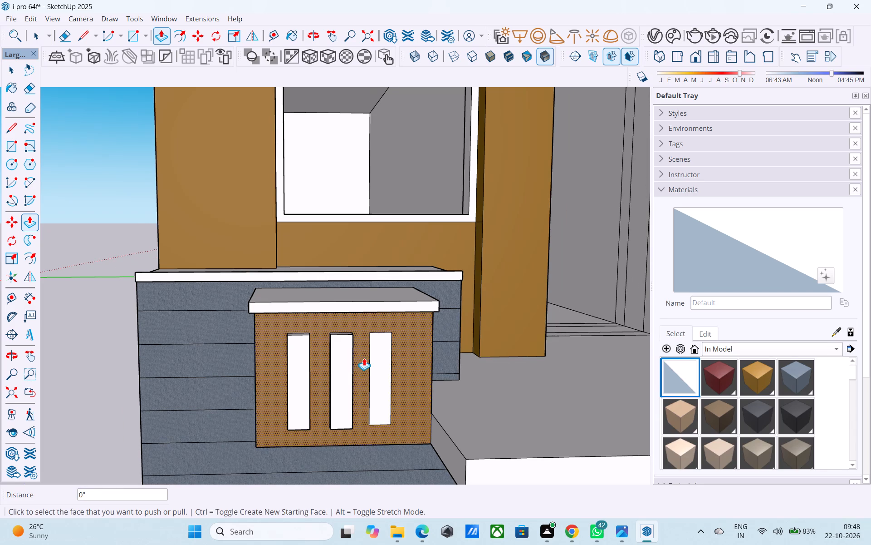
{"action": "double_click", "coordinate": [376, 356]}
{"action": "key", "text": "space"}
{"action": "scroll", "coordinate": [376, 356], "scroll_direction": "up", "scroll_amount": 1}
{"action": "scroll", "coordinate": [376, 356], "scroll_direction": "down", "scroll_amount": 4}
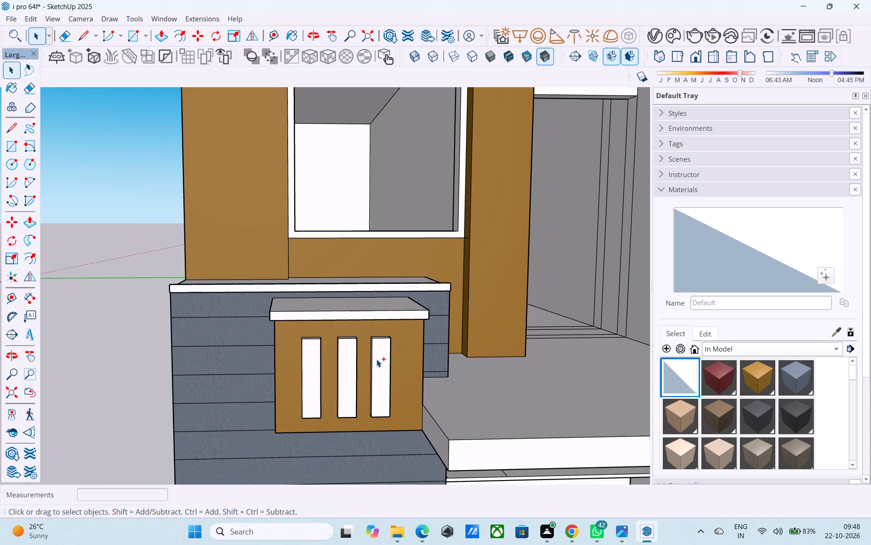
Save the model.
{"action": "key", "text": "ctrl+s"}
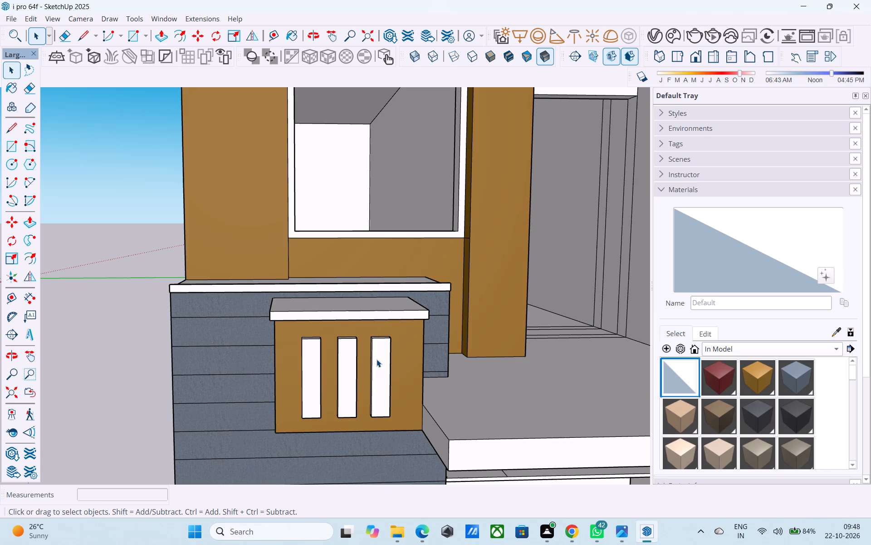
Examine the ochre box's strips and the whole house facade from several angles.
{"action": "scroll", "coordinate": [370, 369], "scroll_direction": "down", "scroll_amount": 2}
{"action": "middle_click_drag", "start_coordinate": [369, 370], "coordinate": [353, 382]}
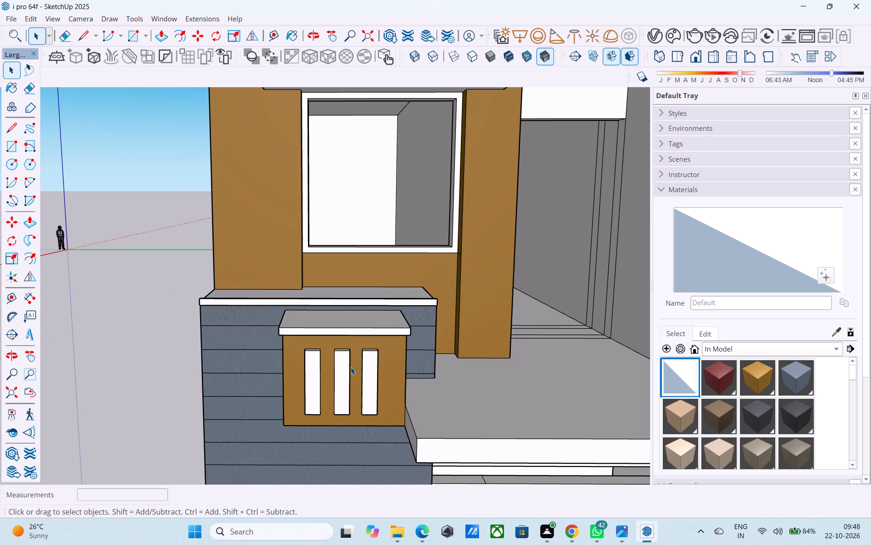
{"action": "scroll", "coordinate": [315, 356], "scroll_direction": "up", "scroll_amount": 5}
{"action": "middle_click_drag", "start_coordinate": [313, 358], "coordinate": [171, 369]}
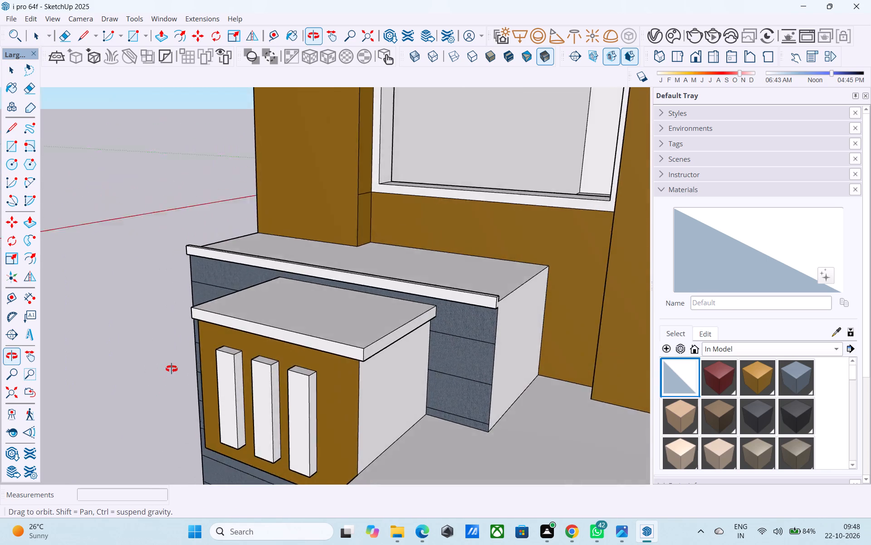
{"action": "middle_click_drag", "start_coordinate": [171, 369], "coordinate": [195, 354]}
{"action": "scroll", "coordinate": [196, 353], "scroll_direction": "down", "scroll_amount": 18}
{"action": "middle_click_drag", "start_coordinate": [285, 392], "coordinate": [342, 393]}
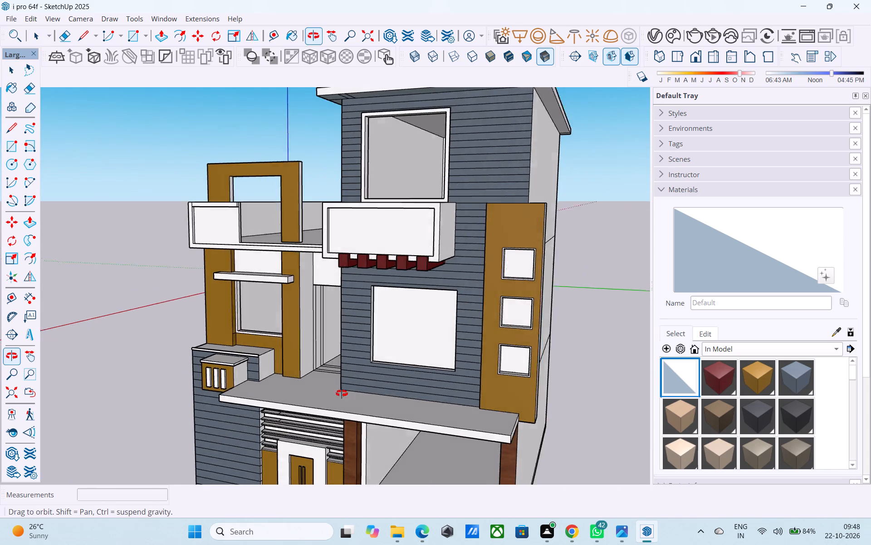
{"action": "middle_click_drag", "start_coordinate": [342, 393], "coordinate": [367, 393]}
{"action": "middle_click_drag", "start_coordinate": [366, 393], "coordinate": [337, 464]}
{"action": "middle_click_drag", "start_coordinate": [338, 408], "coordinate": [417, 438]}
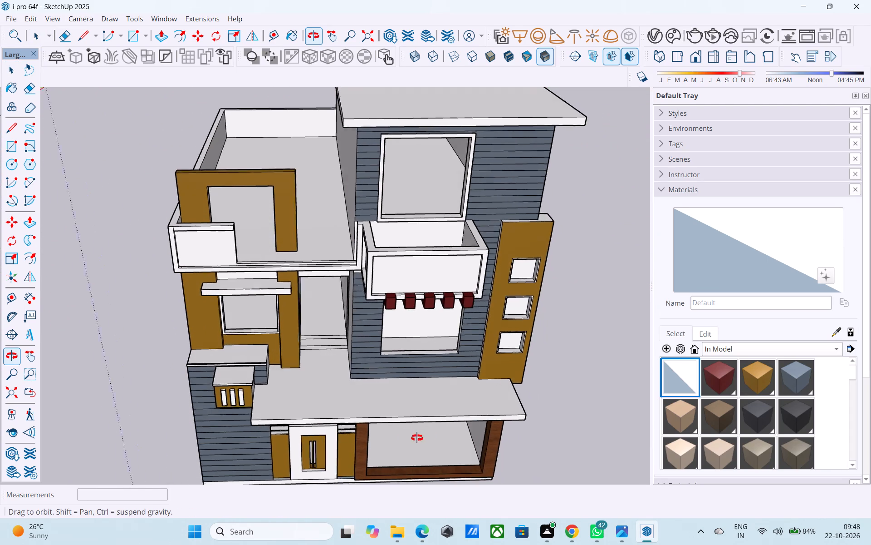
{"action": "middle_click_drag", "start_coordinate": [417, 438], "coordinate": [426, 437]}
{"action": "middle_click_drag", "start_coordinate": [269, 441], "coordinate": [278, 410]}
{"action": "scroll", "coordinate": [278, 410], "scroll_direction": "up", "scroll_amount": 3}
{"action": "scroll", "coordinate": [278, 410], "scroll_direction": "down", "scroll_amount": 5}
{"action": "middle_click_drag", "start_coordinate": [287, 449], "coordinate": [308, 408]}
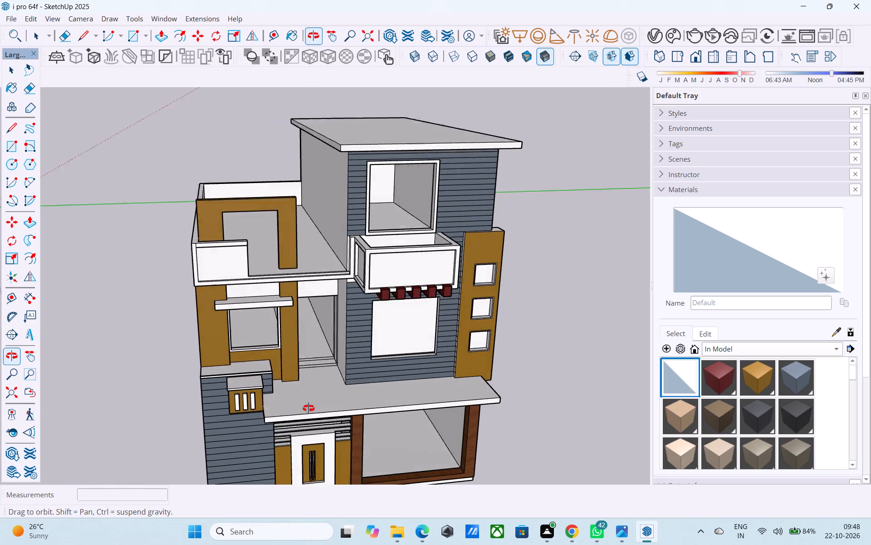
{"action": "middle_click_drag", "start_coordinate": [308, 408], "coordinate": [310, 407]}
{"action": "scroll", "coordinate": [308, 411], "scroll_direction": "up", "scroll_amount": 5}
{"action": "scroll", "coordinate": [307, 413], "scroll_direction": "down", "scroll_amount": 4}
{"action": "middle_click_drag", "start_coordinate": [307, 413], "coordinate": [431, 314]}
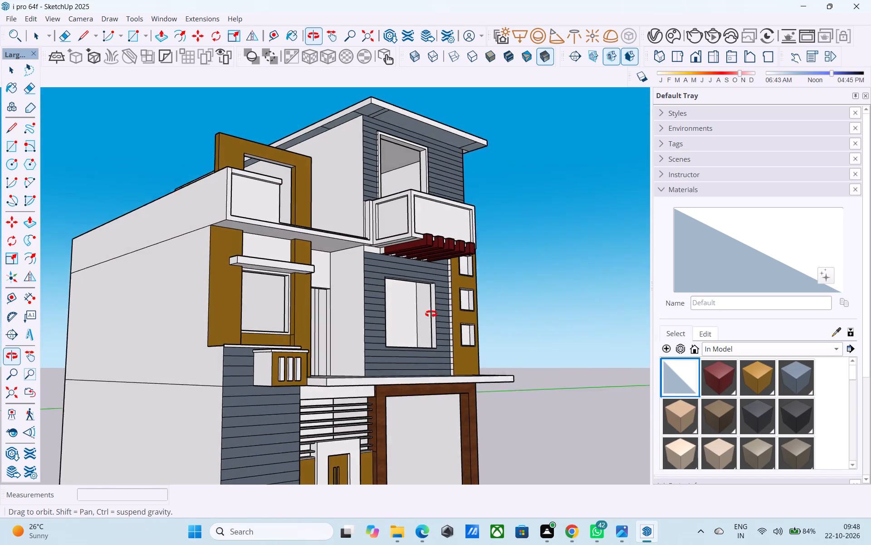
Push the front face of the projecting slab above the entrance back 1' 11 1/2", flush with the ochre box's front face.
{"action": "middle_click_drag", "start_coordinate": [431, 314], "coordinate": [433, 304]}
{"action": "scroll", "coordinate": [397, 362], "scroll_direction": "up", "scroll_amount": 3}
{"action": "left_click", "coordinate": [372, 379]}
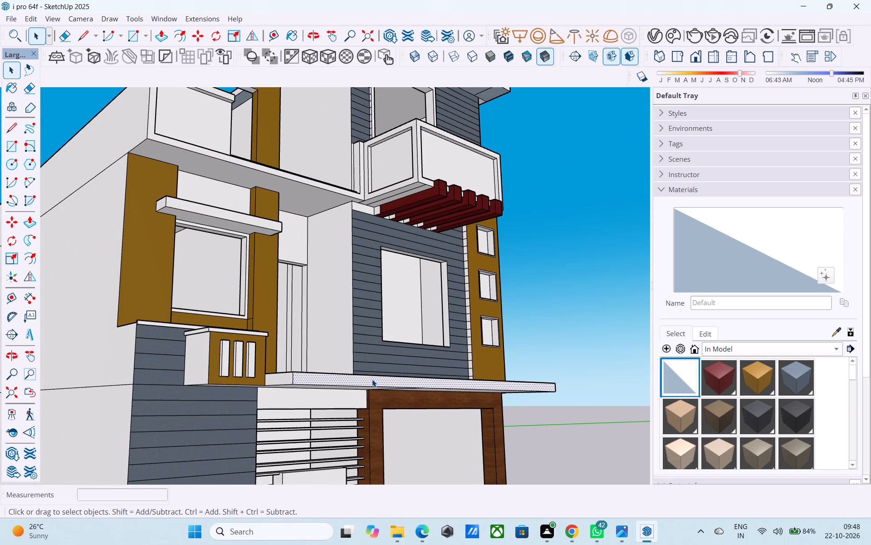
{"action": "key", "text": "p"}
{"action": "left_click", "coordinate": [372, 379]}
{"action": "middle_click_drag", "start_coordinate": [267, 397], "coordinate": [130, 487]}
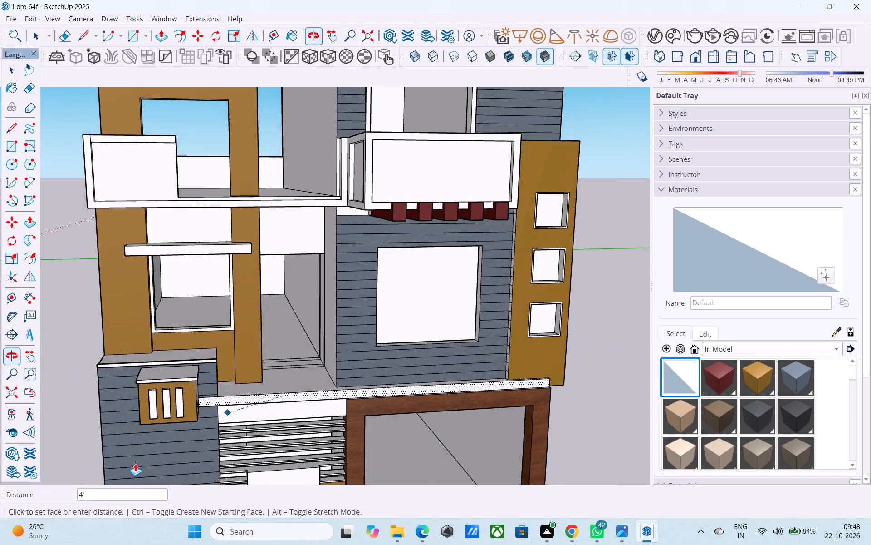
{"action": "scroll", "coordinate": [165, 434], "scroll_direction": "up", "scroll_amount": 4}
{"action": "left_click", "coordinate": [208, 396]}
{"action": "middle_click_drag", "start_coordinate": [230, 388], "coordinate": [160, 411]}
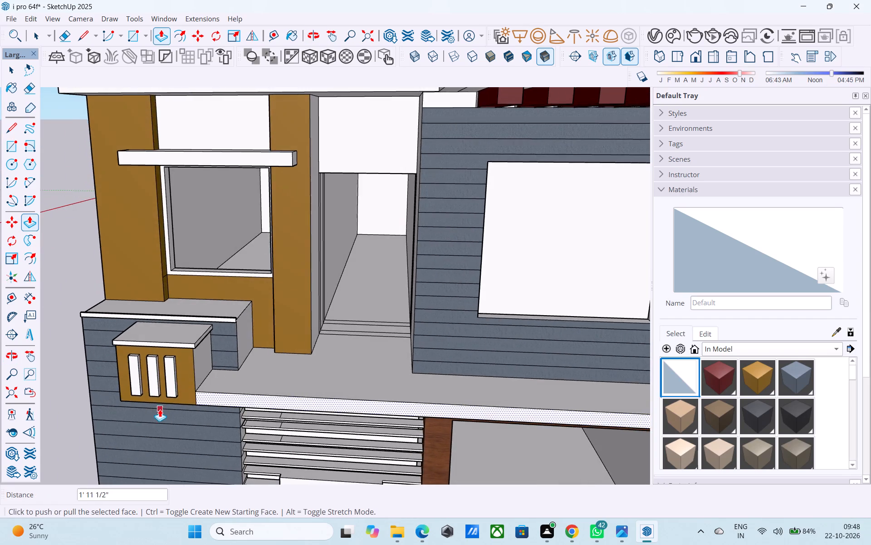
Examine the shortened slab above the entrance in relation to the whole facade.
{"action": "scroll", "coordinate": [160, 408], "scroll_direction": "down", "scroll_amount": 4}
{"action": "scroll", "coordinate": [207, 415], "scroll_direction": "up", "scroll_amount": 4}
{"action": "scroll", "coordinate": [201, 394], "scroll_direction": "down", "scroll_amount": 9}
{"action": "middle_click_drag", "start_coordinate": [219, 409], "coordinate": [272, 376]}
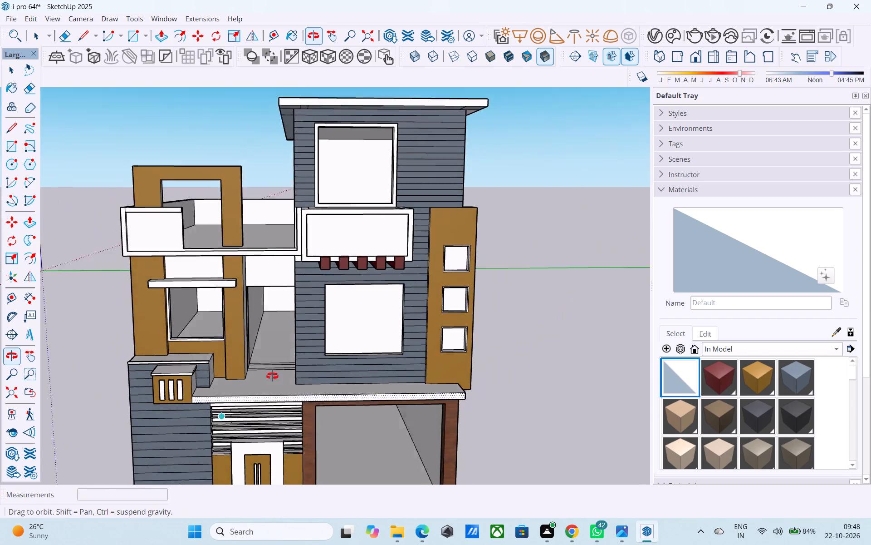
{"action": "middle_click_drag", "start_coordinate": [272, 376], "coordinate": [287, 373]}
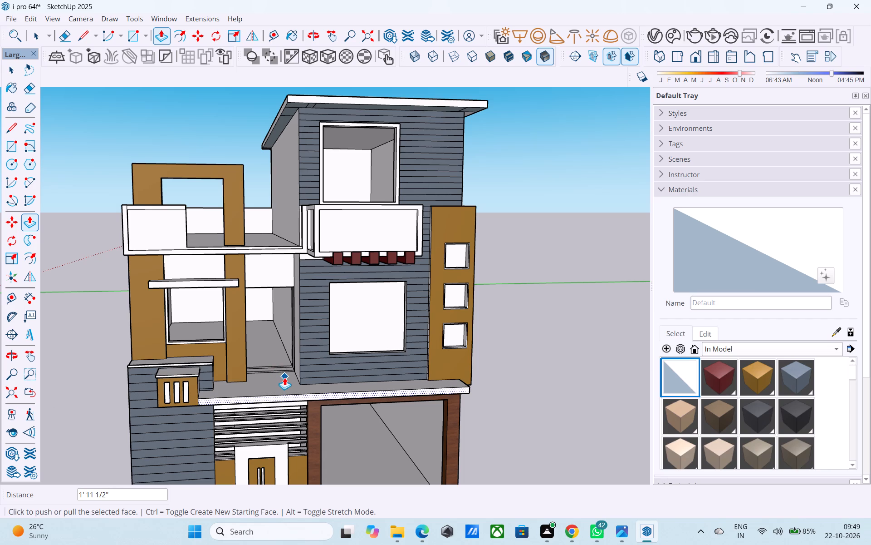
{"action": "scroll", "coordinate": [284, 384], "scroll_direction": "down", "scroll_amount": 1}
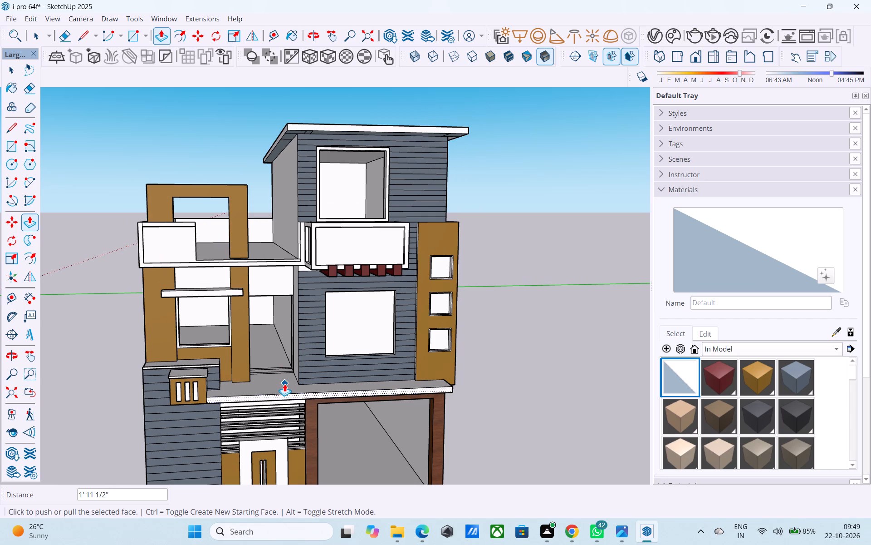
{"action": "scroll", "coordinate": [284, 384], "scroll_direction": "down", "scroll_amount": 2}
{"action": "middle_click", "coordinate": [284, 384]}
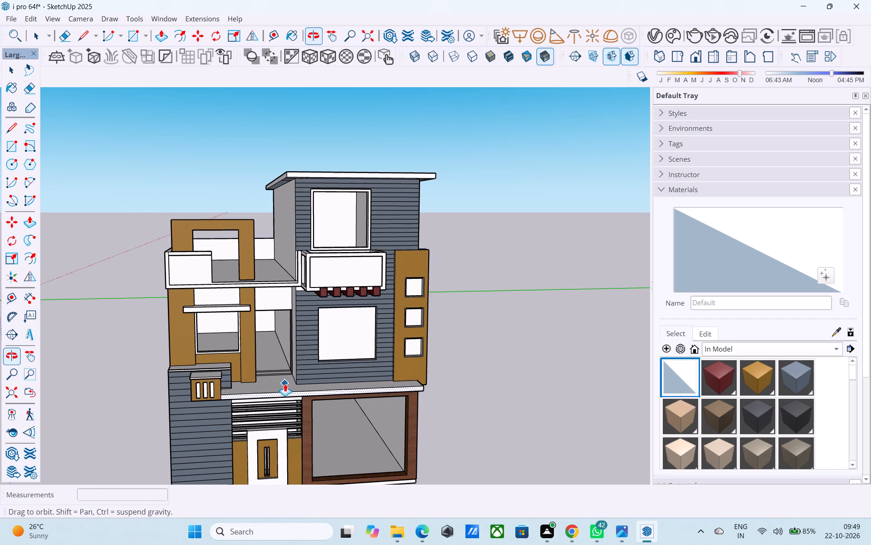
{"action": "scroll", "coordinate": [336, 406], "scroll_direction": "down", "scroll_amount": 3}
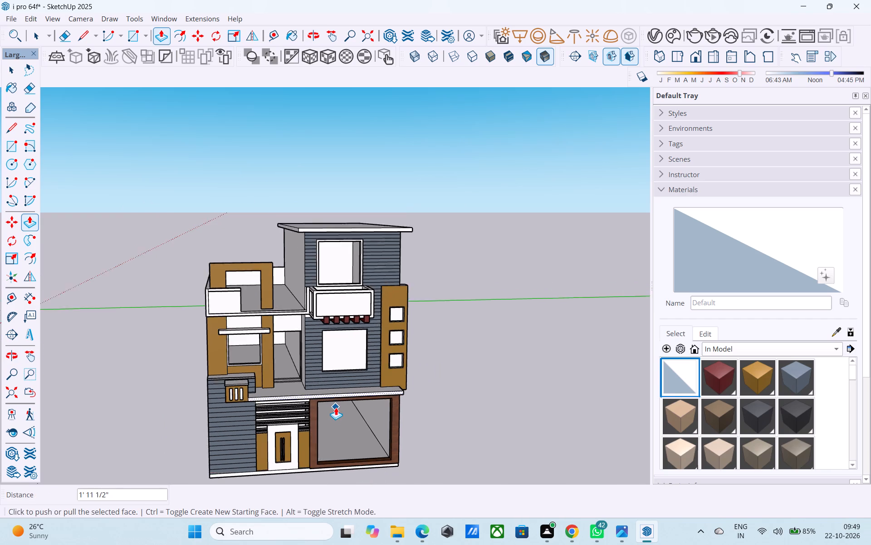
{"action": "middle_click_drag", "start_coordinate": [336, 407], "coordinate": [328, 402]}
{"action": "middle_click_drag", "start_coordinate": [269, 332], "coordinate": [245, 335]}
{"action": "scroll", "coordinate": [246, 337], "scroll_direction": "up", "scroll_amount": 2}
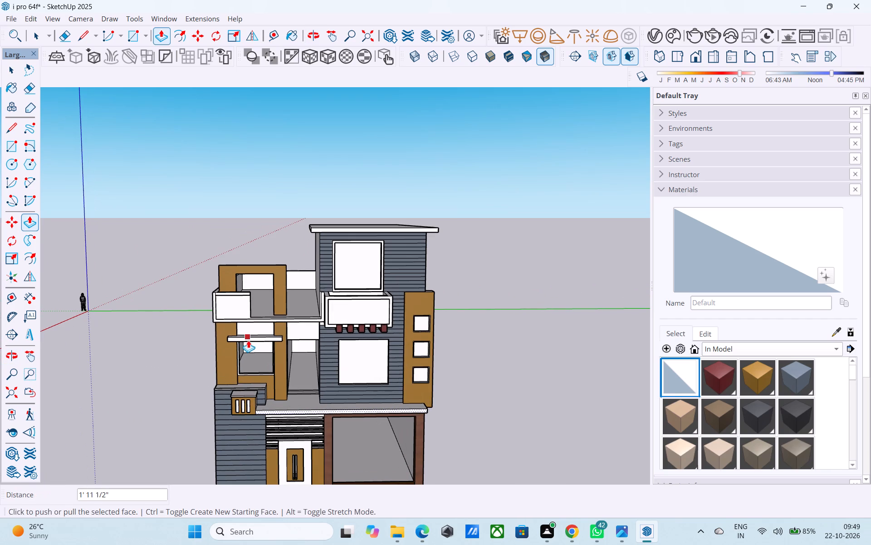
{"action": "middle_click_drag", "start_coordinate": [264, 386], "coordinate": [226, 377]}
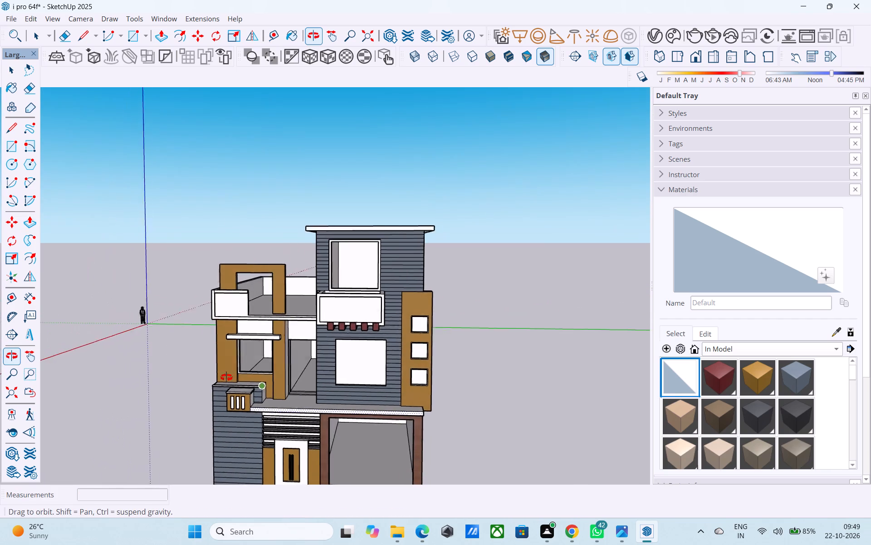
{"action": "middle_click_drag", "start_coordinate": [226, 377], "coordinate": [223, 386]}
{"action": "middle_click_drag", "start_coordinate": [303, 394], "coordinate": [211, 404]}
Draw a line along the entrance slab's front upper edge, starting at the ochre box's corner and ending partway along the slab.
{"action": "scroll", "coordinate": [256, 406], "scroll_direction": "up", "scroll_amount": 6}
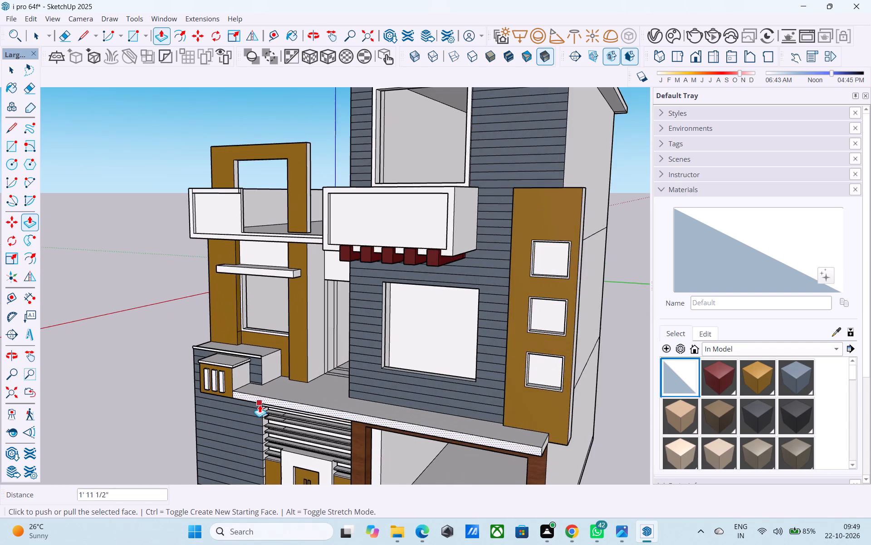
{"action": "middle_click_drag", "start_coordinate": [257, 405], "coordinate": [262, 420]}
{"action": "middle_click_drag", "start_coordinate": [318, 427], "coordinate": [282, 441]}
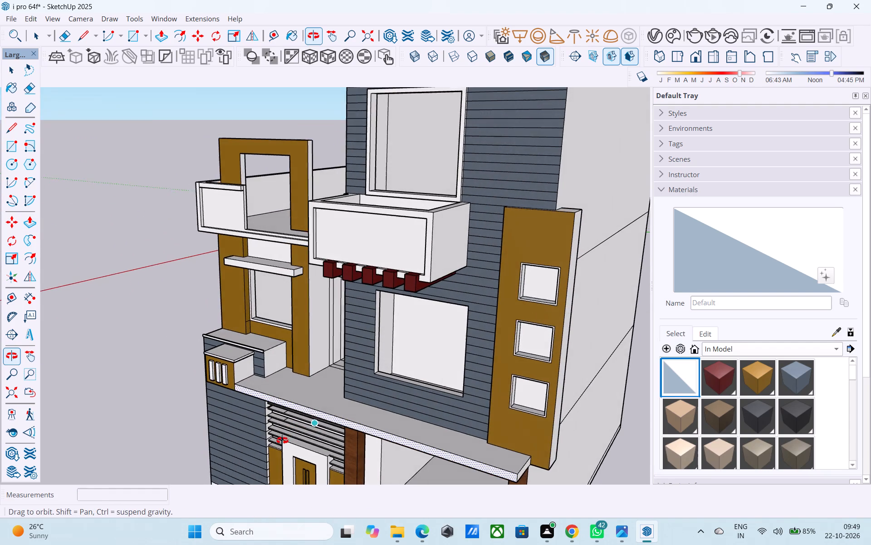
{"action": "middle_click_drag", "start_coordinate": [282, 441], "coordinate": [280, 441]}
{"action": "middle_click_drag", "start_coordinate": [273, 431], "coordinate": [254, 428]}
{"action": "scroll", "coordinate": [253, 398], "scroll_direction": "up", "scroll_amount": 3}
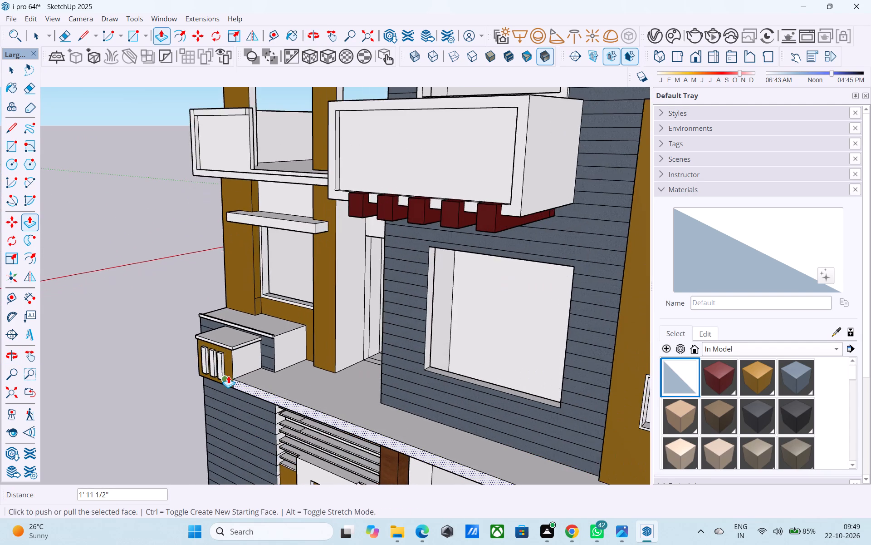
{"action": "scroll", "coordinate": [253, 369], "scroll_direction": "up", "scroll_amount": 3}
{"action": "middle_click_drag", "start_coordinate": [253, 369], "coordinate": [259, 362]}
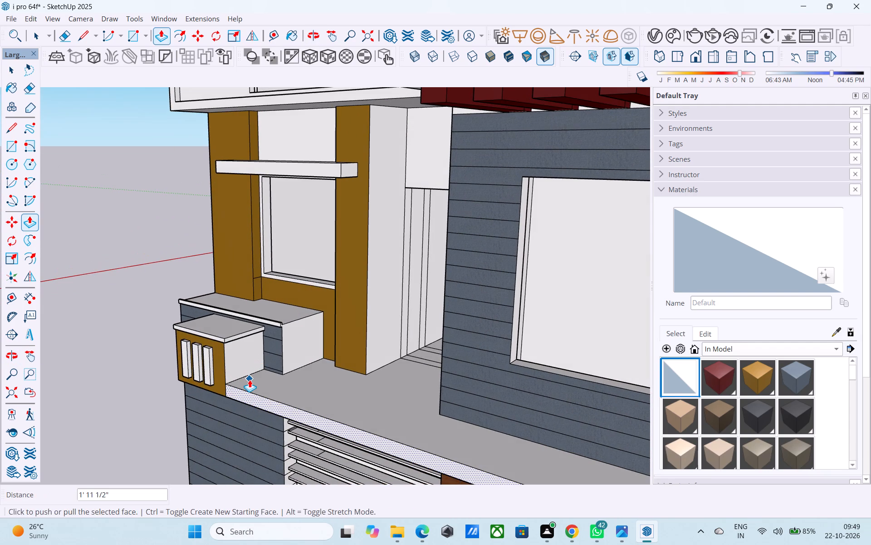
{"action": "key", "text": "l"}
{"action": "left_click", "coordinate": [229, 385]}
{"action": "scroll", "coordinate": [230, 386], "scroll_direction": "down", "scroll_amount": 4}
{"action": "middle_click_drag", "start_coordinate": [237, 391], "coordinate": [250, 399]}
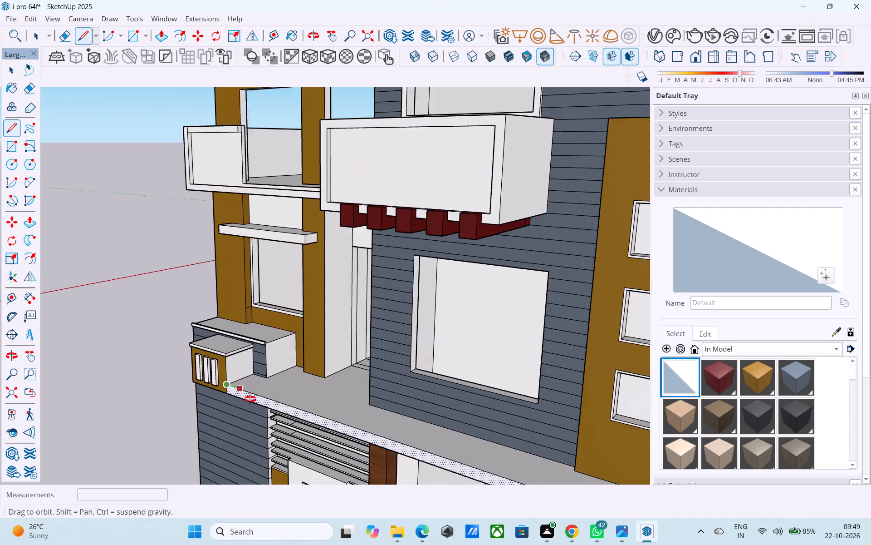
{"action": "middle_click_drag", "start_coordinate": [250, 399], "coordinate": [407, 408]}
{"action": "scroll", "coordinate": [391, 403], "scroll_direction": "up", "scroll_amount": 1}
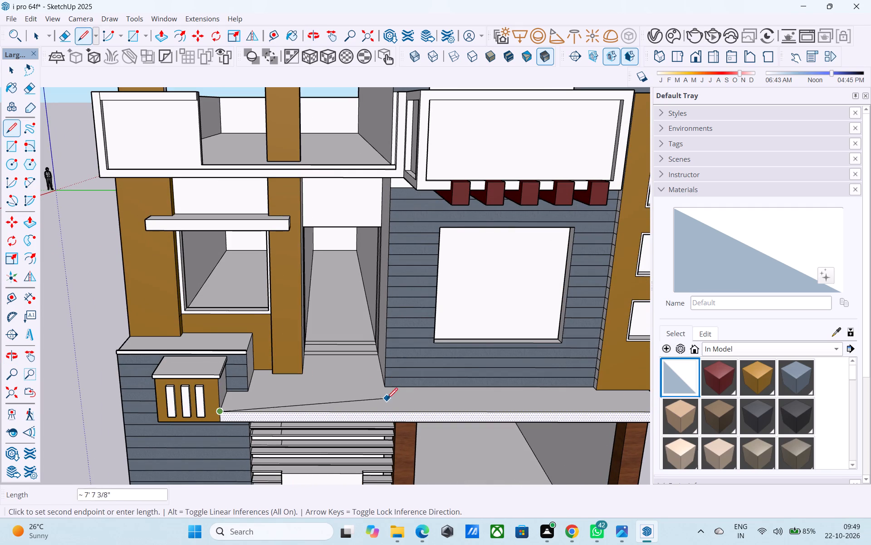
{"action": "left_click", "coordinate": [389, 408]}
Draw a 1.5' line along the entrance slab's front upper edge, continuing away from the ochre box.
{"action": "left_click", "coordinate": [390, 412]}
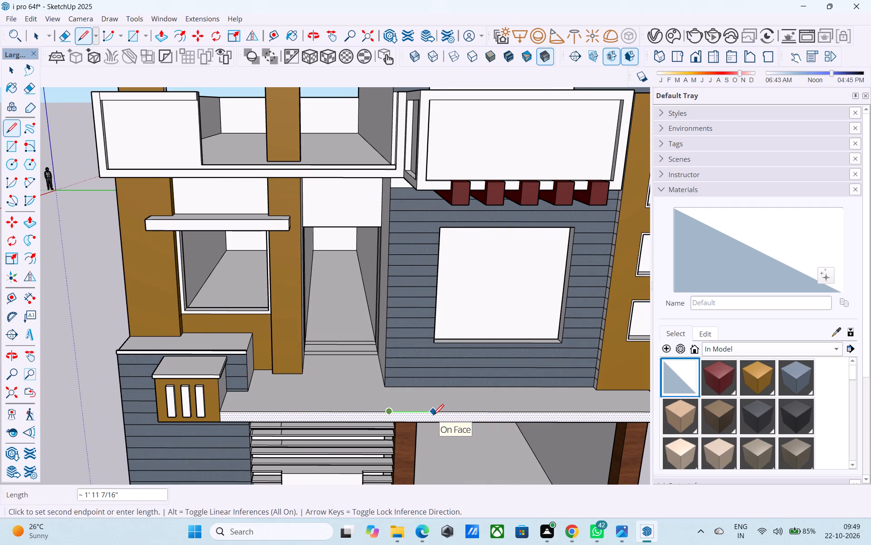
{"action": "type", "text": "1.5'"}
{"action": "key", "text": "Return"}
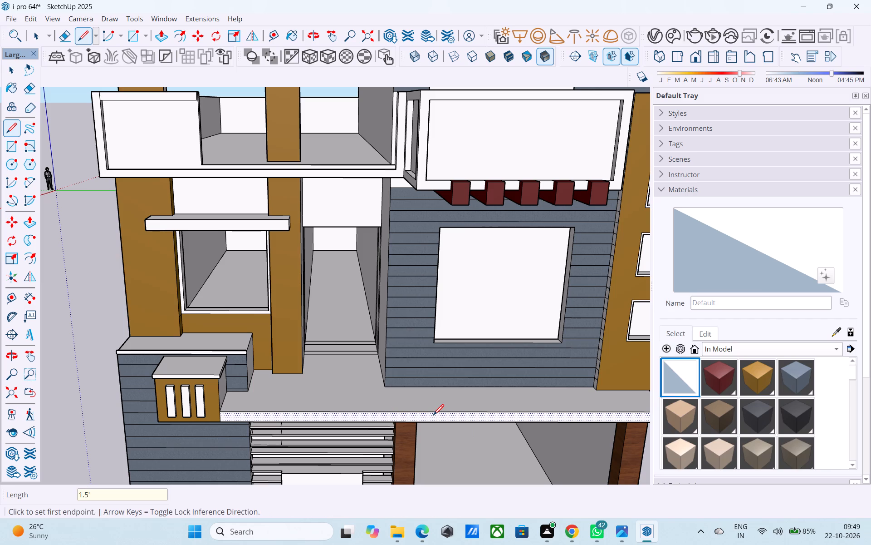
Split the entrance slab's front face with two 6" vertical lines at the ends of the 1.5' segment.
{"action": "left_click", "coordinate": [389, 416]}
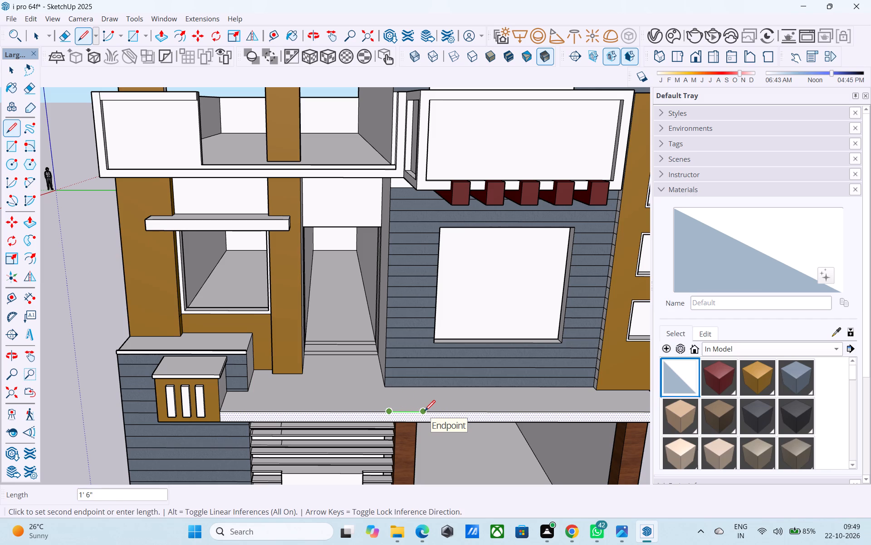
{"action": "left_click", "coordinate": [426, 412]}
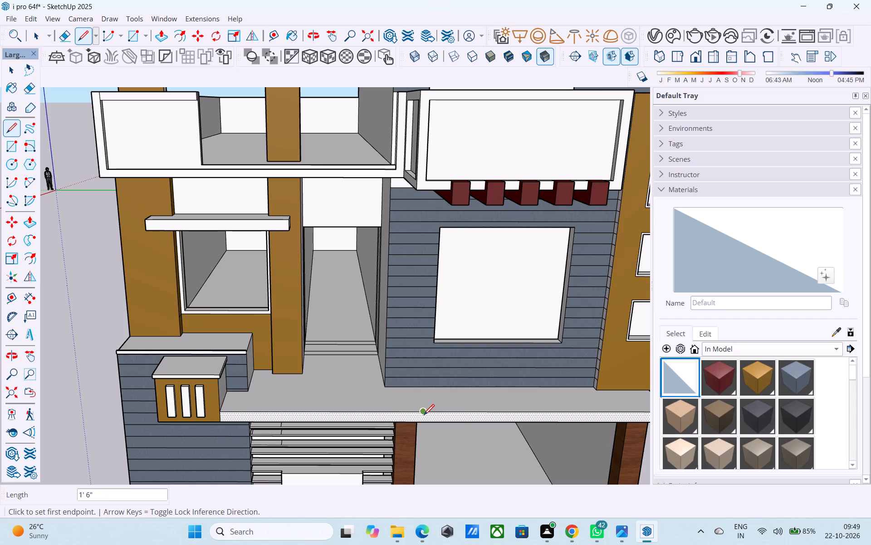
{"action": "left_click", "coordinate": [424, 422]}
{"action": "left_click", "coordinate": [422, 413]}
{"action": "left_click", "coordinate": [391, 412]}
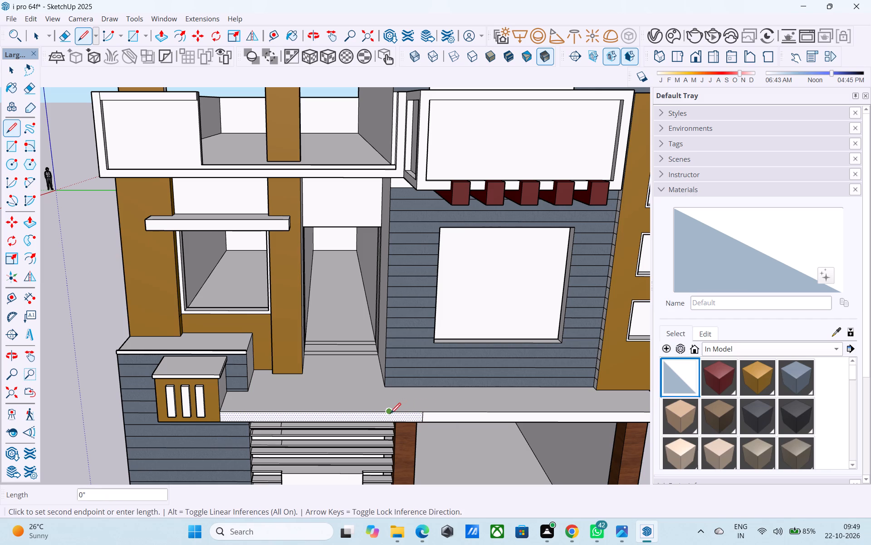
{"action": "left_click", "coordinate": [386, 424]}
{"action": "key", "text": "space"}
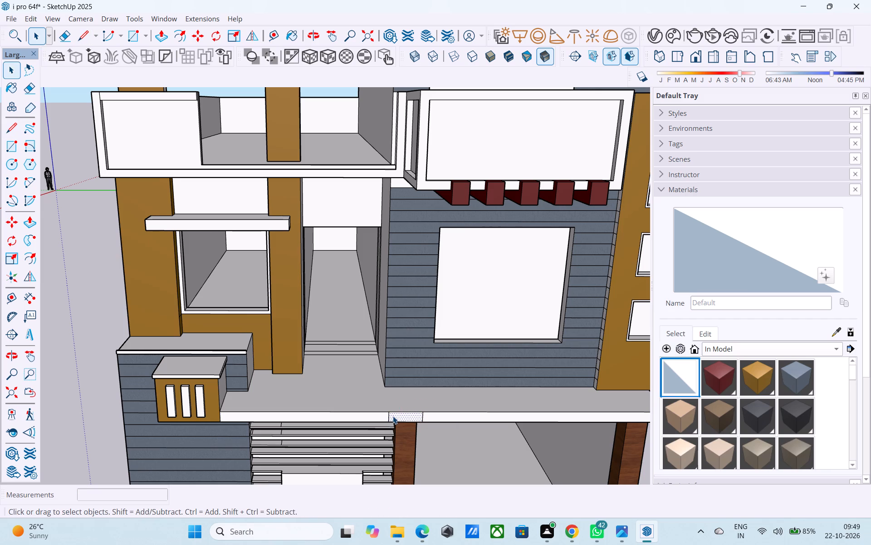
Copy the vertical line farther from the ochre box 6" outward along the slab's front face, and erase the original line.
{"action": "middle_click_drag", "start_coordinate": [393, 416], "coordinate": [387, 410]}
{"action": "scroll", "coordinate": [352, 422], "scroll_direction": "down", "scroll_amount": 1}
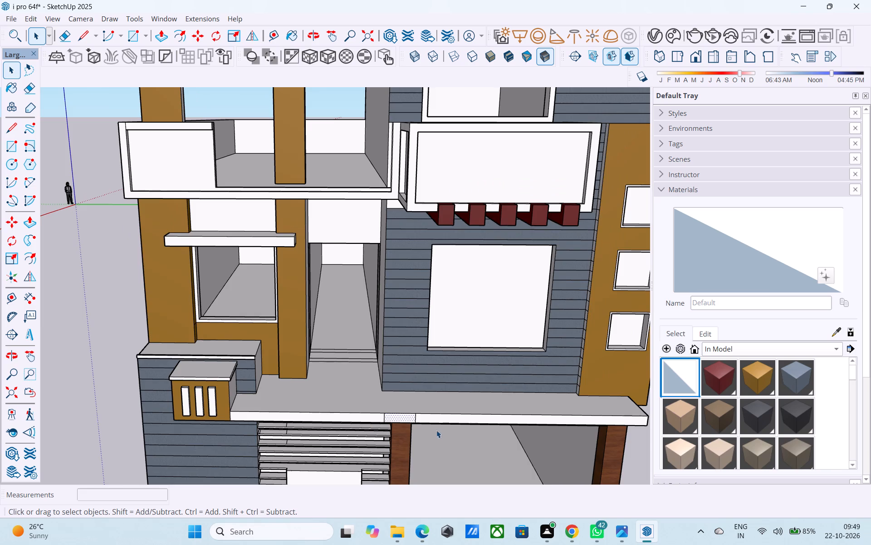
{"action": "scroll", "coordinate": [439, 435], "scroll_direction": "up", "scroll_amount": 5}
{"action": "left_click", "coordinate": [382, 392]}
{"action": "key", "text": "m"}
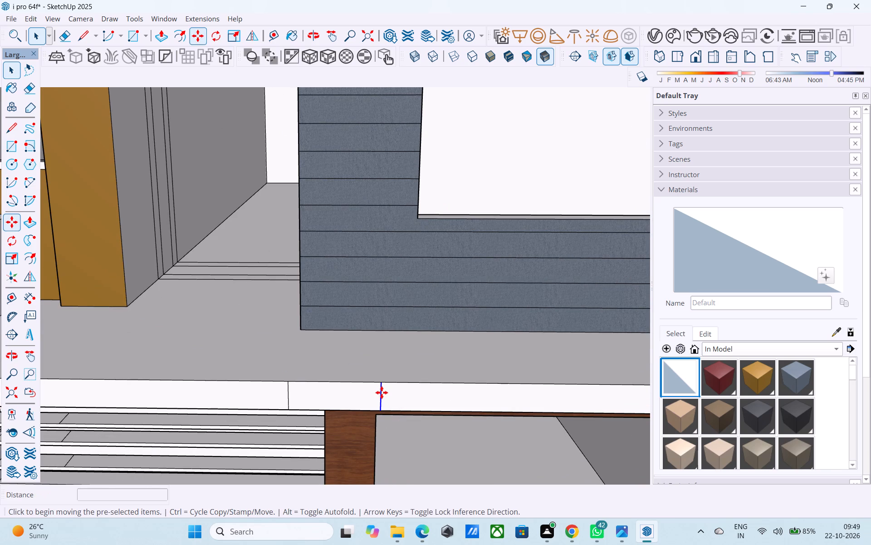
{"action": "left_click", "coordinate": [383, 408]}
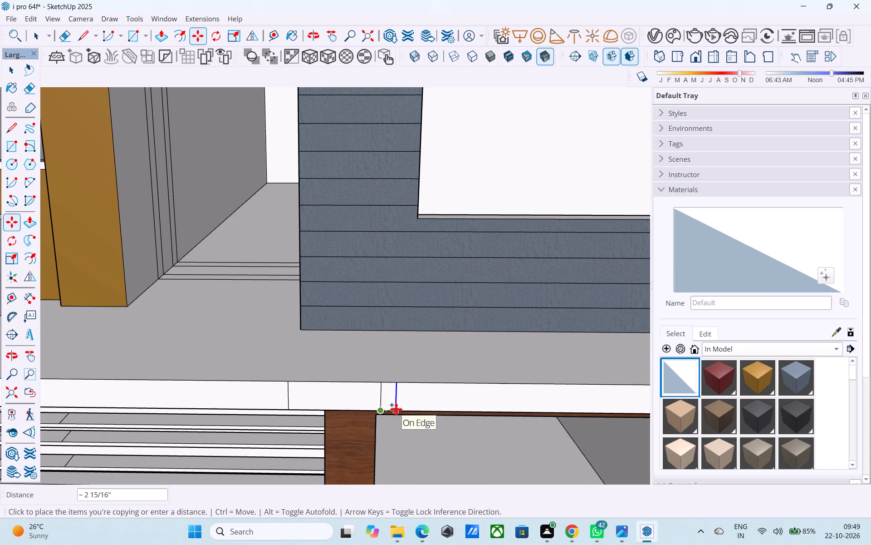
{"action": "type", "text": "6\""}
{"action": "key", "text": "Return"}
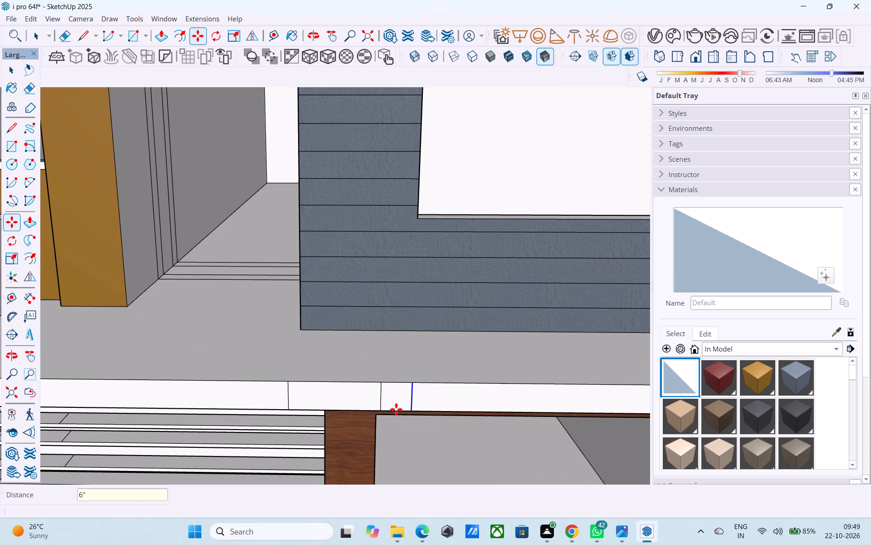
{"action": "key", "text": "e"}
{"action": "left_click_drag", "start_coordinate": [384, 401], "coordinate": [380, 403]}
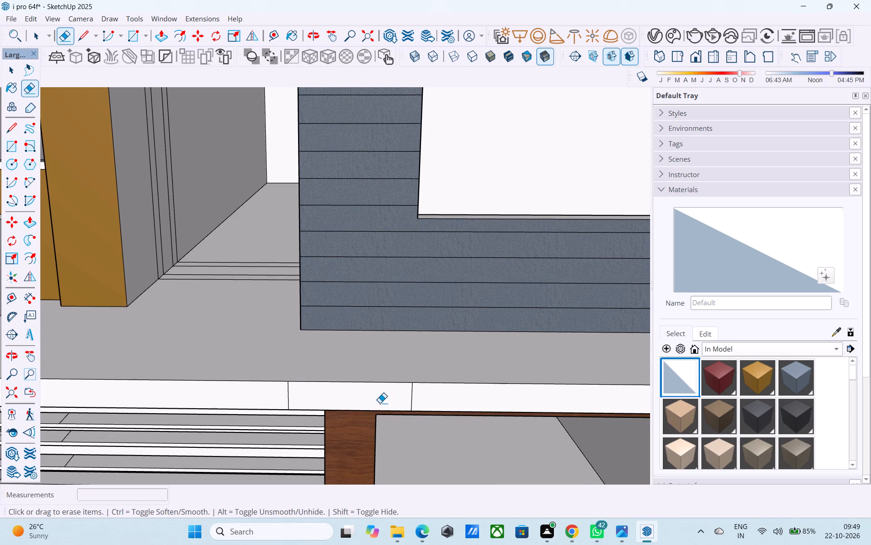
{"action": "key", "text": "space"}
Draw a 6" deep rectangle on the entrance slab's top surface, spanning the marked section along its front edge.
{"action": "scroll", "coordinate": [380, 403], "scroll_direction": "down", "scroll_amount": 2}
{"action": "middle_click_drag", "start_coordinate": [380, 403], "coordinate": [381, 433]}
{"action": "scroll", "coordinate": [386, 427], "scroll_direction": "down", "scroll_amount": 4}
{"action": "middle_click_drag", "start_coordinate": [385, 434], "coordinate": [377, 438]}
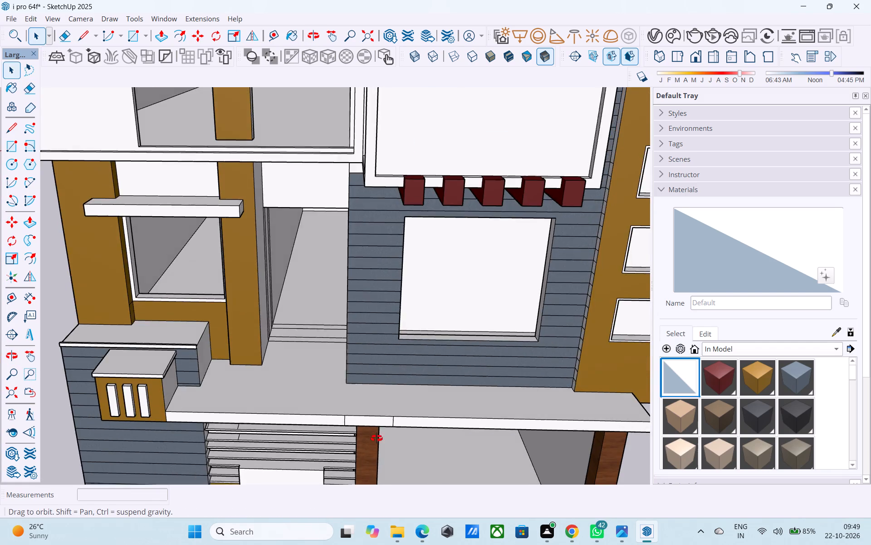
{"action": "middle_click_drag", "start_coordinate": [377, 438], "coordinate": [370, 479]}
{"action": "scroll", "coordinate": [342, 427], "scroll_direction": "up", "scroll_amount": 1}
{"action": "middle_click", "coordinate": [342, 426]}
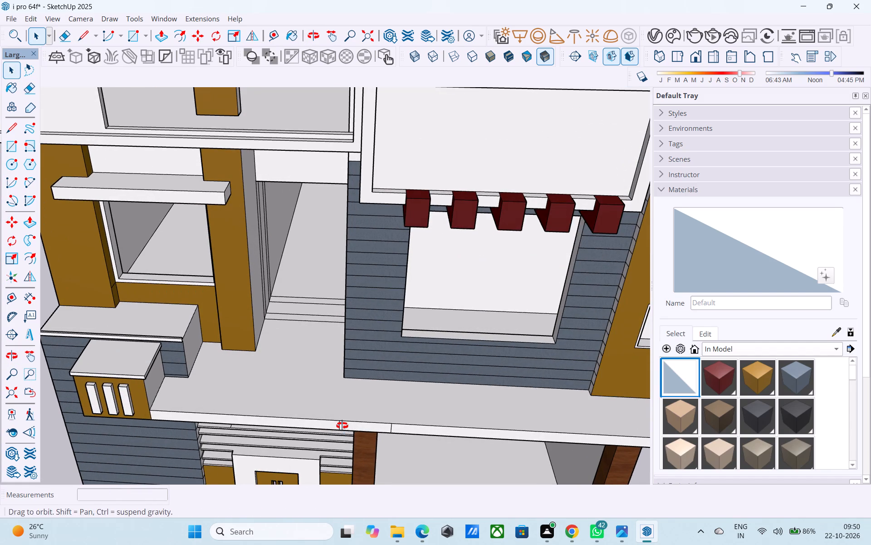
{"action": "scroll", "coordinate": [342, 426], "scroll_direction": "up", "scroll_amount": 2}
{"action": "key", "text": "l"}
{"action": "left_click", "coordinate": [339, 417]}
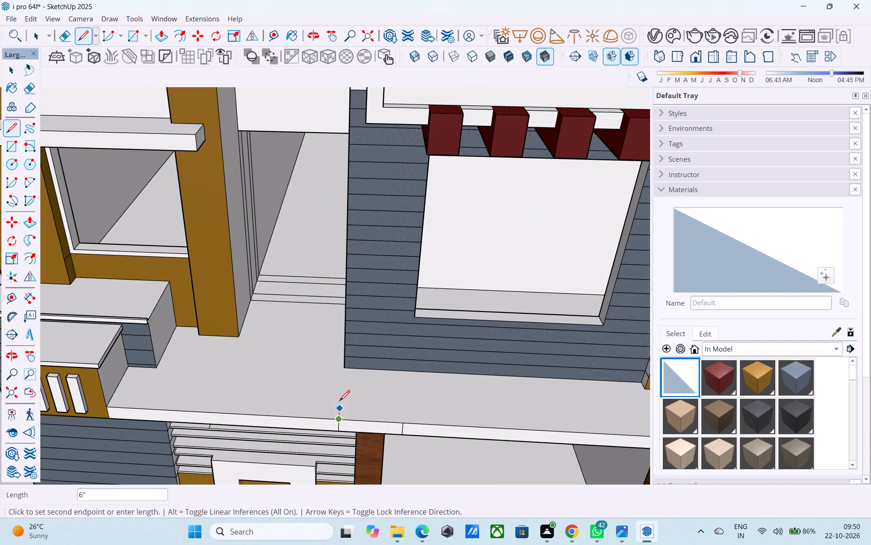
{"action": "left_click", "coordinate": [339, 406]}
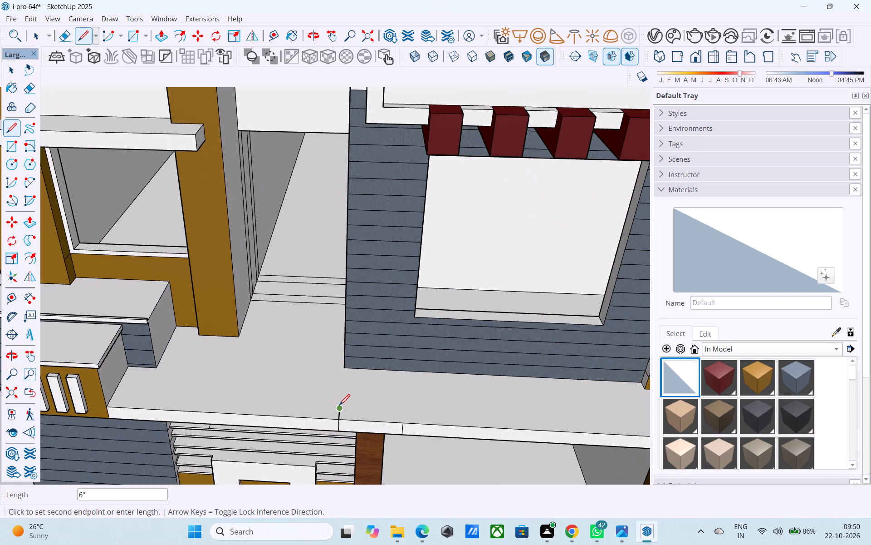
{"action": "key", "text": "r"}
{"action": "left_click", "coordinate": [339, 406]}
{"action": "left_click", "coordinate": [401, 423]}
{"action": "key", "text": "space"}
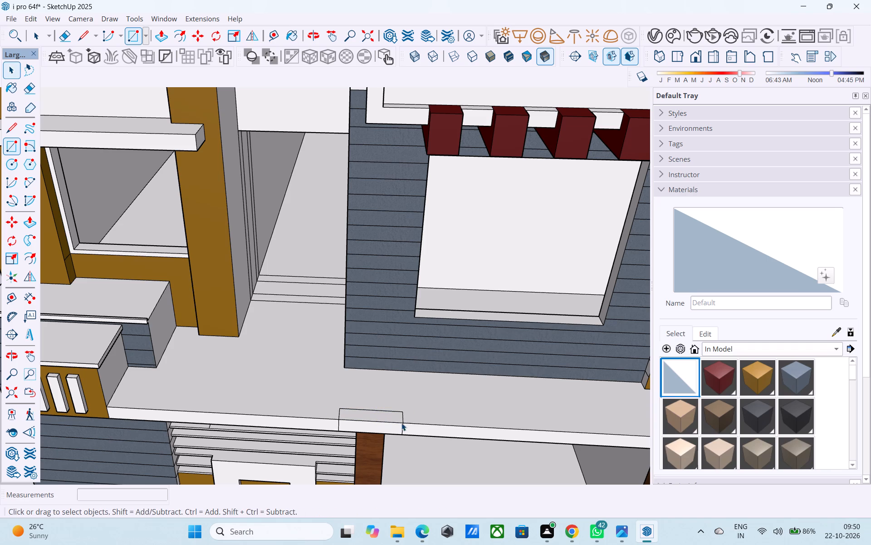
Pull the rectangle on the entrance slab up about 1' 9 3/8", level with the top of the ochre box's cap.
{"action": "left_click", "coordinate": [392, 416]}
{"action": "key", "text": "p"}
{"action": "left_click", "coordinate": [392, 416]}
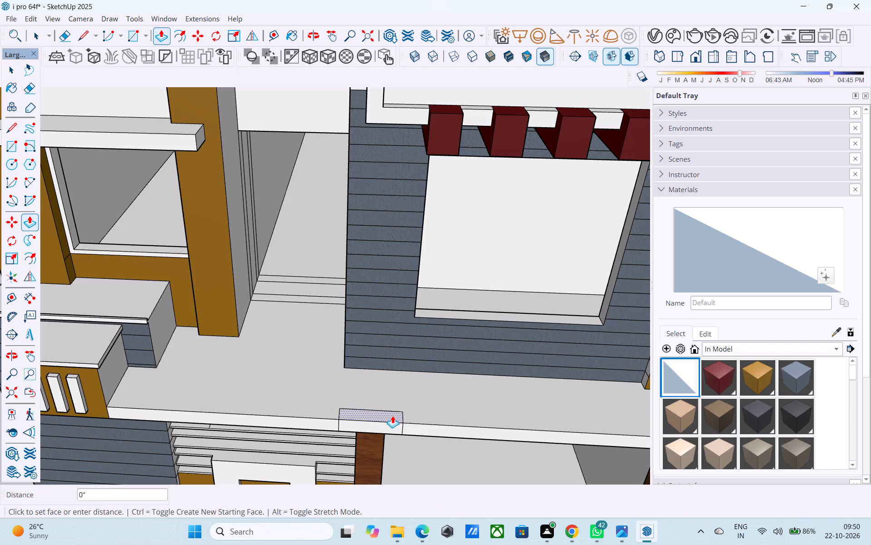
{"action": "left_click", "coordinate": [105, 349]}
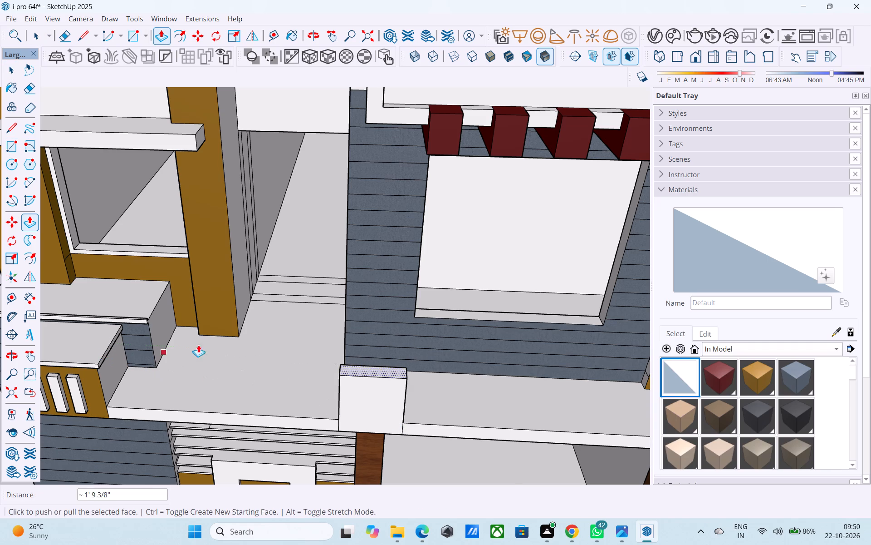
{"action": "scroll", "coordinate": [220, 354], "scroll_direction": "down", "scroll_amount": 3}
{"action": "middle_click_drag", "start_coordinate": [254, 400], "coordinate": [277, 367]}
{"action": "middle_click_drag", "start_coordinate": [301, 391], "coordinate": [304, 387]}
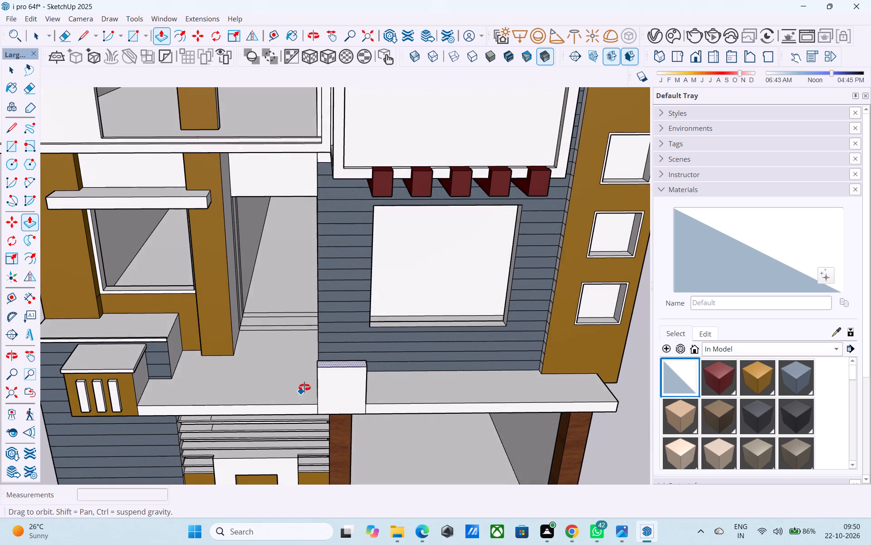
{"action": "middle_click_drag", "start_coordinate": [304, 387], "coordinate": [306, 386]}
{"action": "key", "text": "space"}
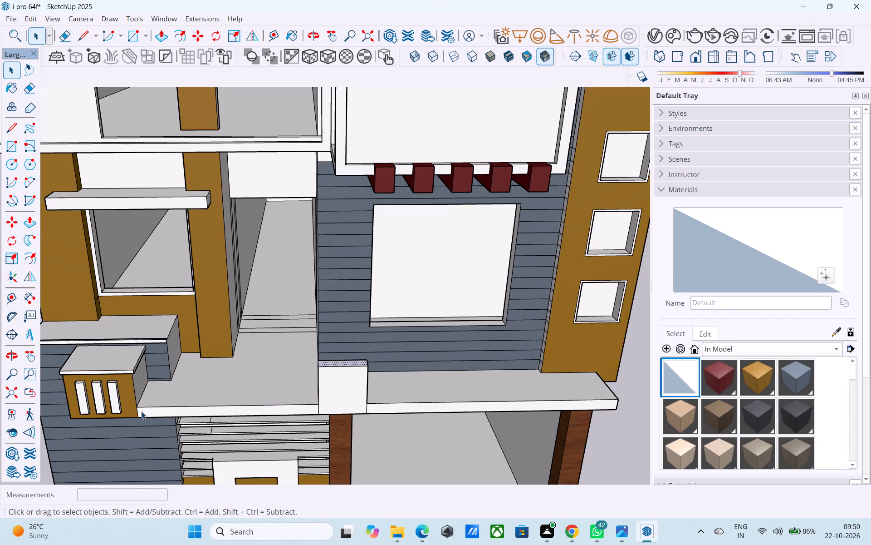
Pull the front face of the ochre box beside the entrance slab forward about 6 5/8".
{"action": "left_click", "coordinate": [129, 401]}
{"action": "key", "text": "p"}
{"action": "left_click", "coordinate": [129, 401]}
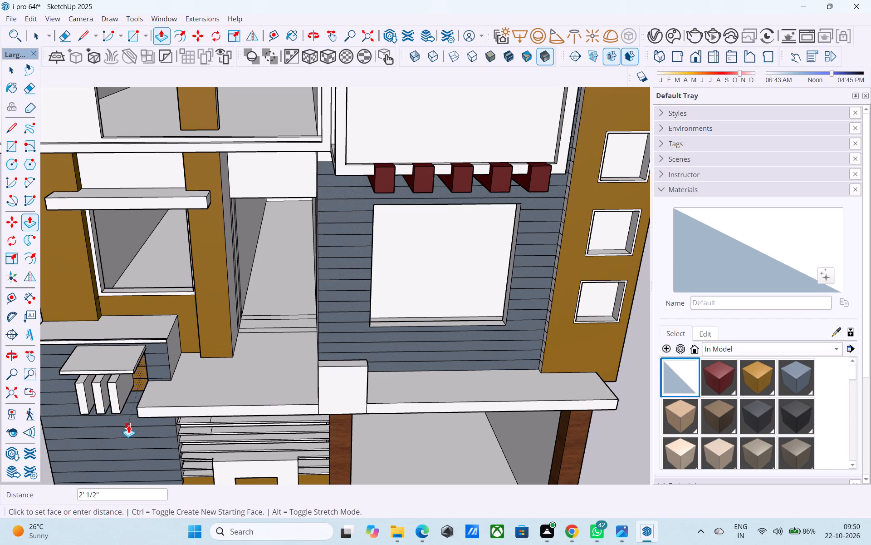
{"action": "left_click", "coordinate": [118, 405]}
{"action": "left_click", "coordinate": [126, 391]}
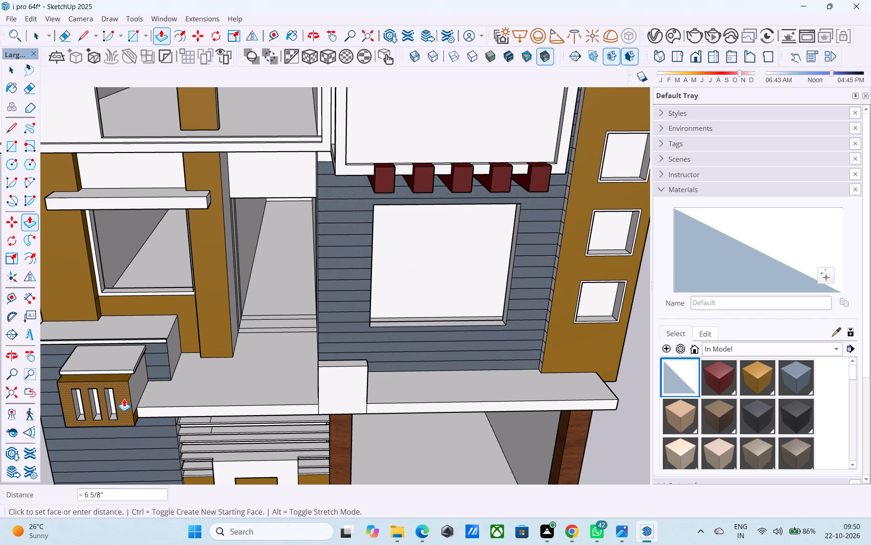
{"action": "left_click", "coordinate": [124, 398]}
{"action": "key", "text": "space"}
Pull the new slab block's front face forward, flush with the ochre box's front face.
{"action": "left_click", "coordinate": [349, 381]}
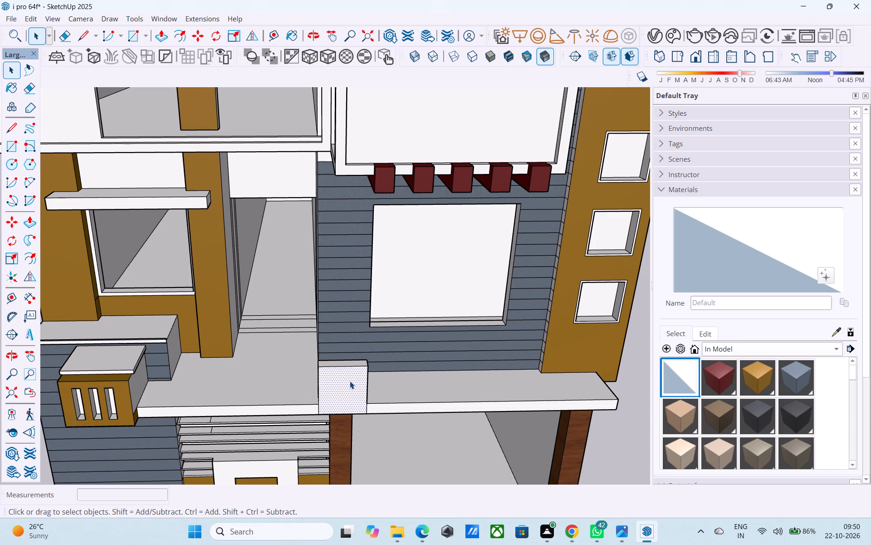
{"action": "key", "text": "p"}
{"action": "left_click", "coordinate": [350, 381]}
{"action": "left_click", "coordinate": [129, 391]}
{"action": "key", "text": "space"}
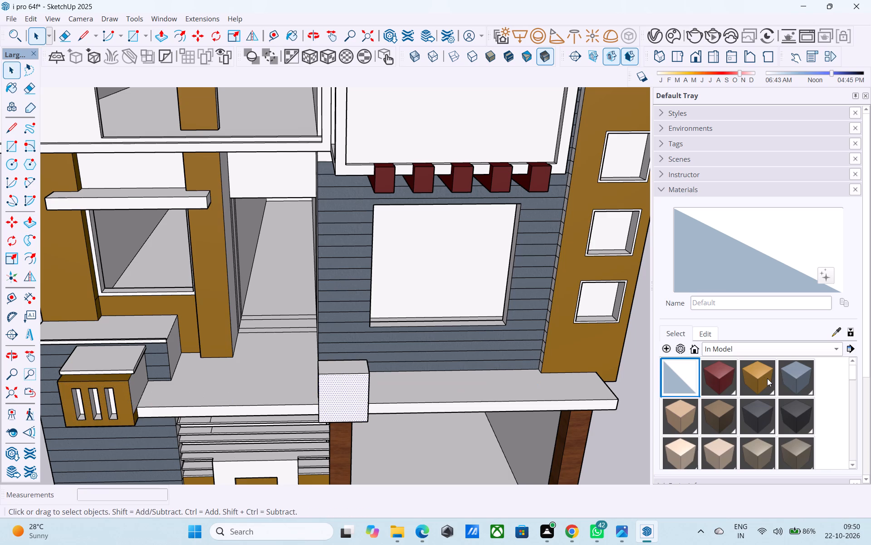
Paint the new block's front face with the D07_Ochre_Flame material.
{"action": "left_click", "coordinate": [768, 378]}
{"action": "left_click", "coordinate": [357, 386]}
Examine the new ochre-fronted block in relation to the ochre box and the rest of the facade.
{"action": "middle_click_drag", "start_coordinate": [356, 386], "coordinate": [354, 375]}
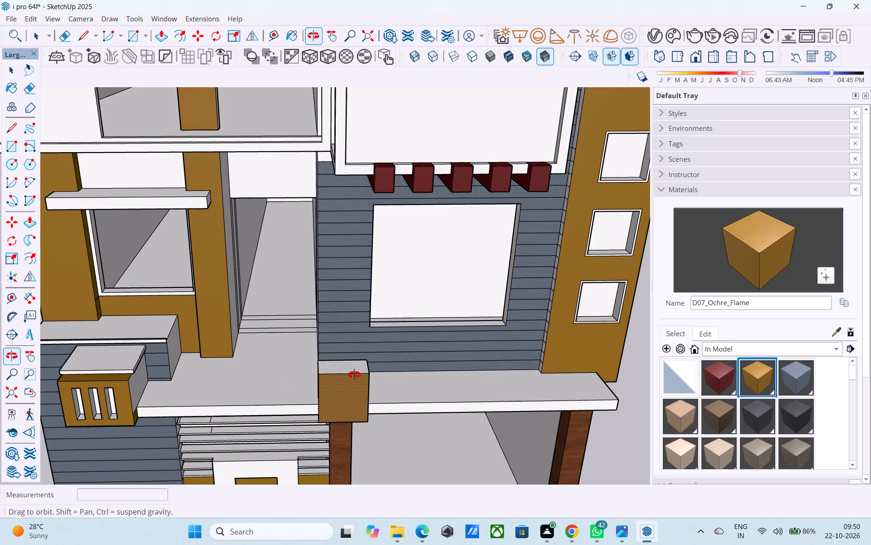
{"action": "middle_click_drag", "start_coordinate": [354, 375], "coordinate": [354, 372]}
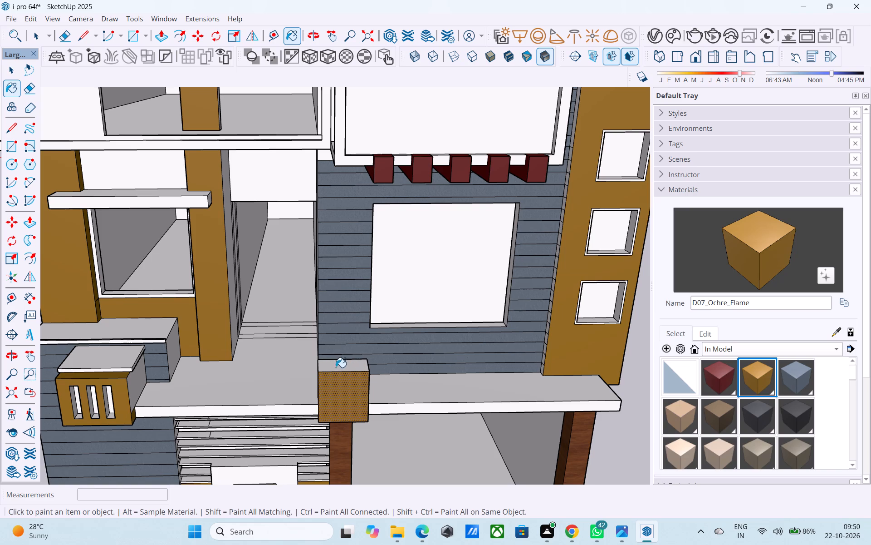
{"action": "scroll", "coordinate": [302, 394], "scroll_direction": "down", "scroll_amount": 1}
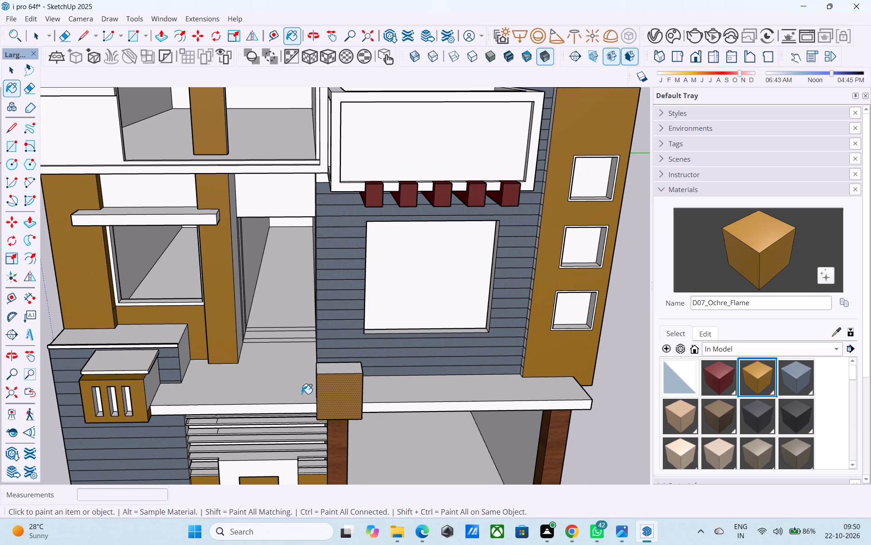
{"action": "scroll", "coordinate": [304, 397], "scroll_direction": "down", "scroll_amount": 1}
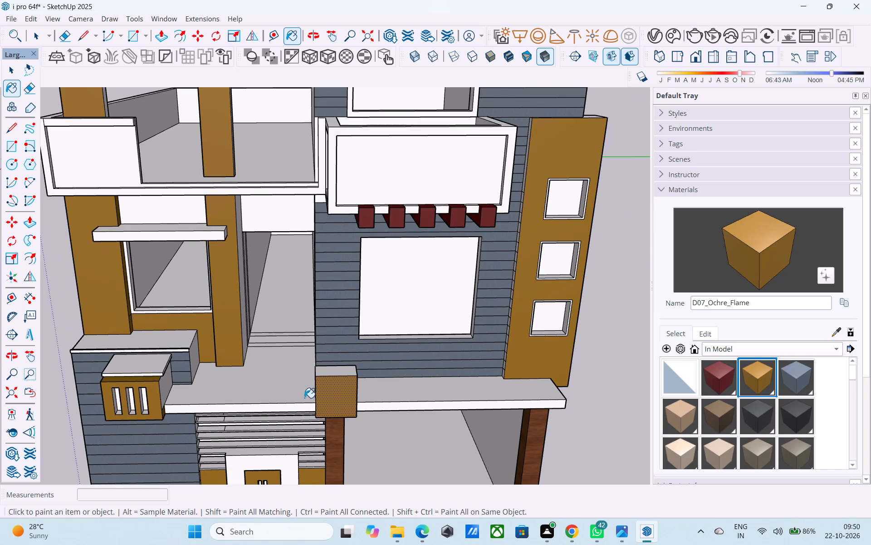
{"action": "scroll", "coordinate": [368, 387], "scroll_direction": "down", "scroll_amount": 1}
{"action": "middle_click_drag", "start_coordinate": [346, 429], "coordinate": [347, 400]}
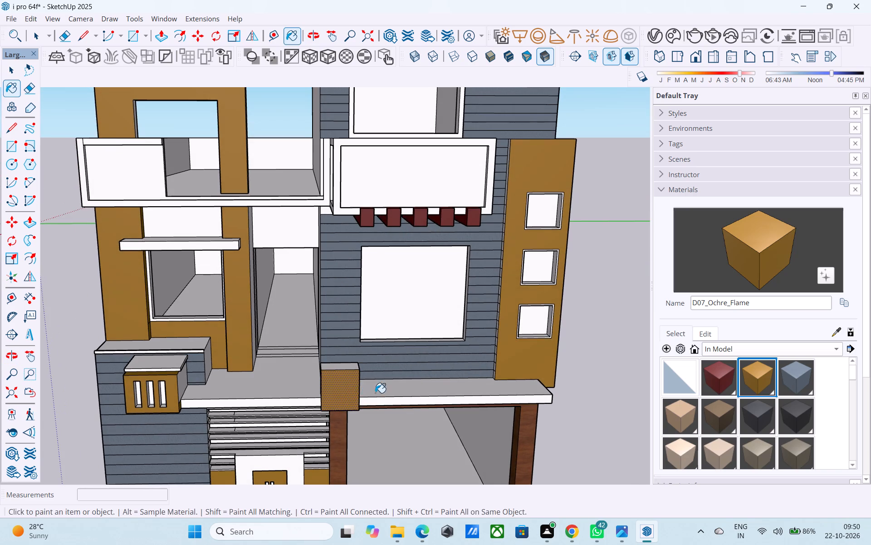
{"action": "middle_click_drag", "start_coordinate": [379, 392], "coordinate": [387, 404]}
{"action": "scroll", "coordinate": [390, 400], "scroll_direction": "down", "scroll_amount": 4}
{"action": "middle_click_drag", "start_coordinate": [348, 428], "coordinate": [365, 370]}
Erase the leftover edge on the new block's side face where it meets the entrance slab.
{"action": "scroll", "coordinate": [365, 369], "scroll_direction": "up", "scroll_amount": 6}
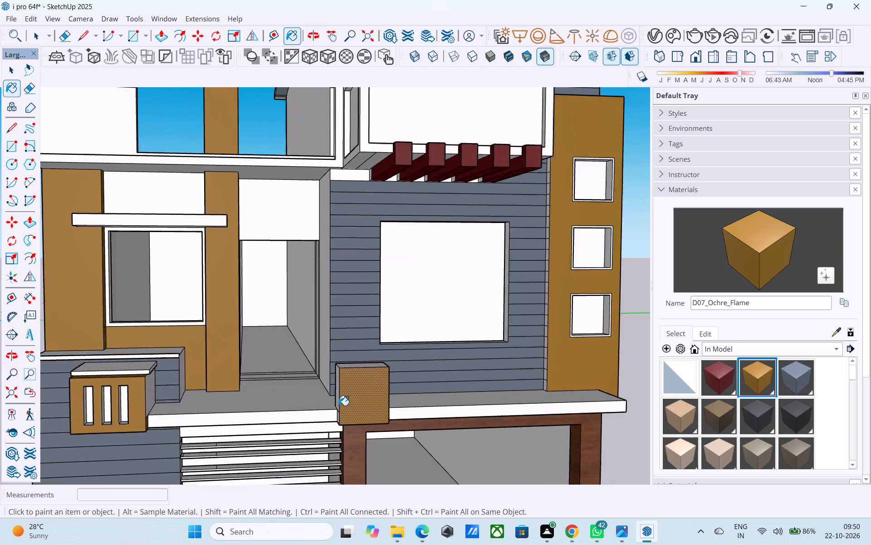
{"action": "scroll", "coordinate": [338, 406], "scroll_direction": "up", "scroll_amount": 2}
{"action": "scroll", "coordinate": [338, 406], "scroll_direction": "down", "scroll_amount": 1}
{"action": "middle_click_drag", "start_coordinate": [338, 406], "coordinate": [347, 399]}
{"action": "key", "text": "space"}
{"action": "left_click", "coordinate": [351, 334]}
{"action": "middle_click_drag", "start_coordinate": [366, 387], "coordinate": [453, 400]}
{"action": "scroll", "coordinate": [372, 414], "scroll_direction": "up", "scroll_amount": 6}
{"action": "key", "text": "e"}
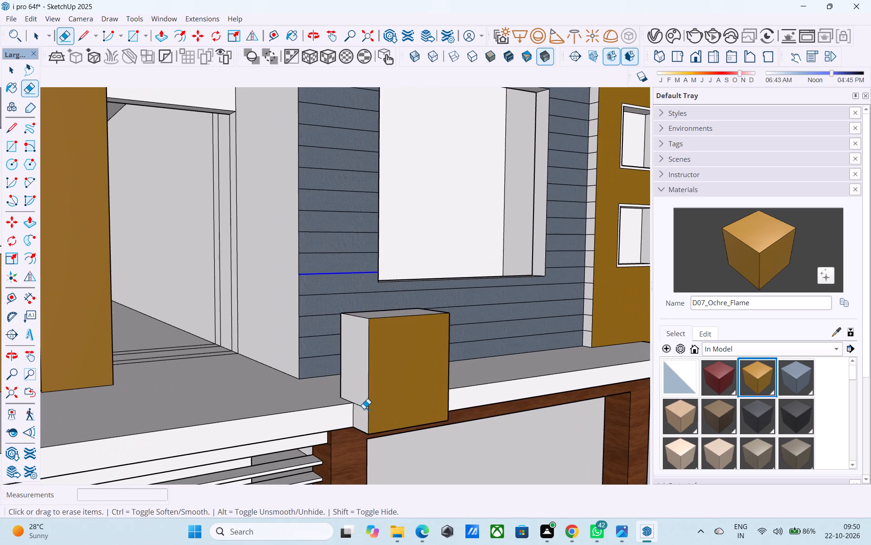
{"action": "left_click", "coordinate": [364, 409]}
{"action": "key", "text": "space"}
Pull the front face of the ochre box's white cap forward about 6 5/16", flush with the box's front.
{"action": "scroll", "coordinate": [387, 396], "scroll_direction": "down", "scroll_amount": 1}
{"action": "middle_click_drag", "start_coordinate": [387, 396], "coordinate": [379, 393]}
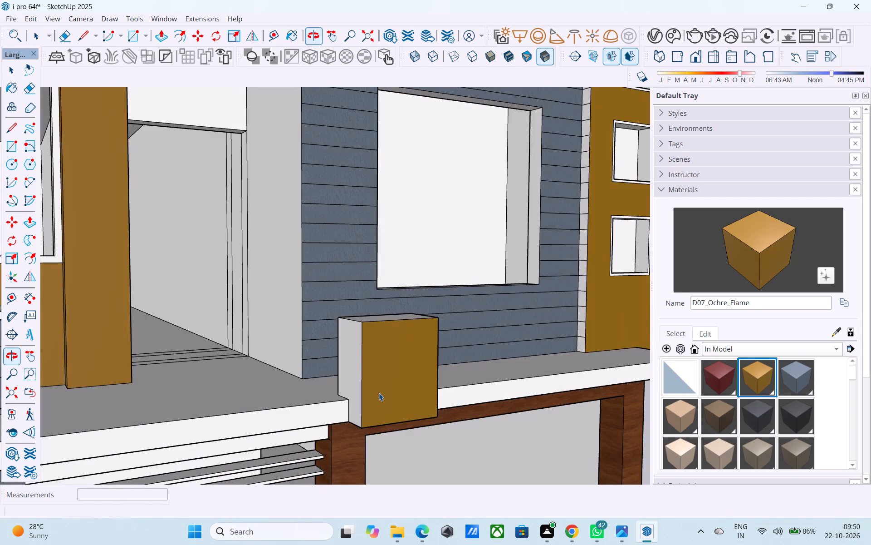
{"action": "scroll", "coordinate": [379, 393], "scroll_direction": "up", "scroll_amount": 1}
{"action": "scroll", "coordinate": [379, 393], "scroll_direction": "down", "scroll_amount": 4}
{"action": "middle_click_drag", "start_coordinate": [379, 393], "coordinate": [332, 374]}
{"action": "scroll", "coordinate": [456, 335], "scroll_direction": "down", "scroll_amount": 4}
{"action": "middle_click_drag", "start_coordinate": [458, 344], "coordinate": [436, 365]}
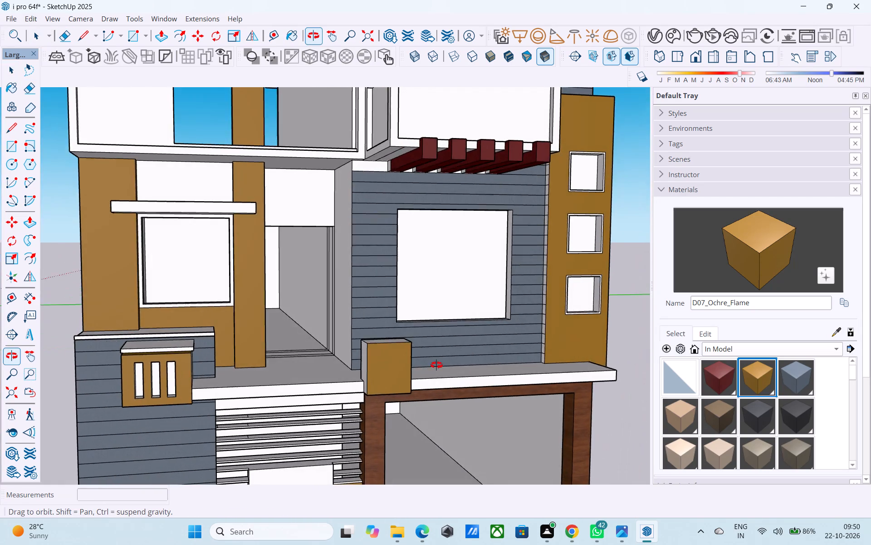
{"action": "middle_click_drag", "start_coordinate": [436, 365], "coordinate": [498, 358]}
{"action": "scroll", "coordinate": [315, 364], "scroll_direction": "up", "scroll_amount": 3}
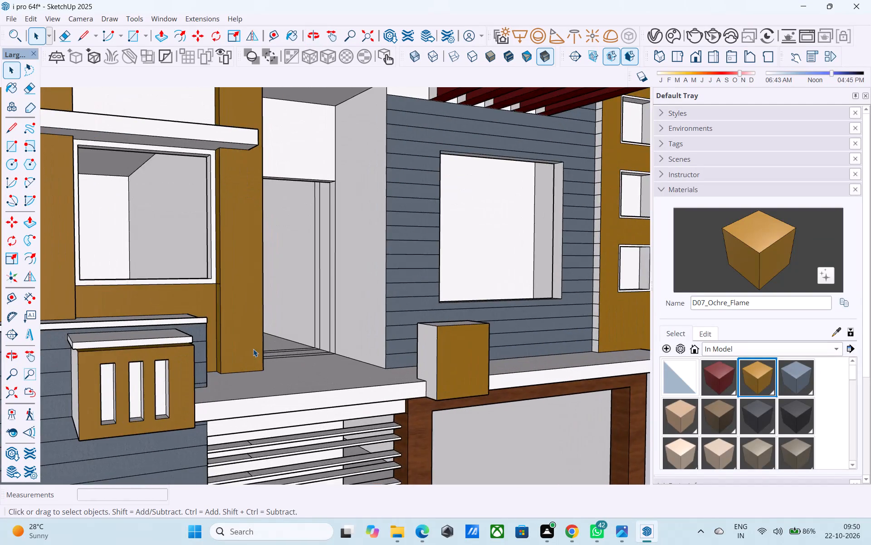
{"action": "scroll", "coordinate": [137, 336], "scroll_direction": "up", "scroll_amount": 4}
{"action": "left_click", "coordinate": [135, 344]}
{"action": "key", "text": "p"}
{"action": "left_click", "coordinate": [135, 344]}
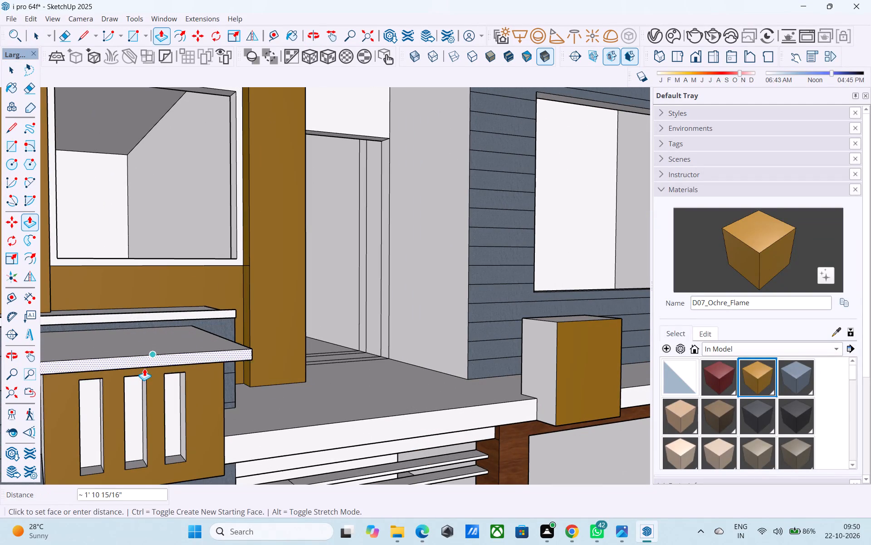
{"action": "middle_click_drag", "start_coordinate": [142, 367], "coordinate": [45, 314]}
{"action": "left_click", "coordinate": [152, 340]}
{"action": "scroll", "coordinate": [146, 325], "scroll_direction": "up", "scroll_amount": 4}
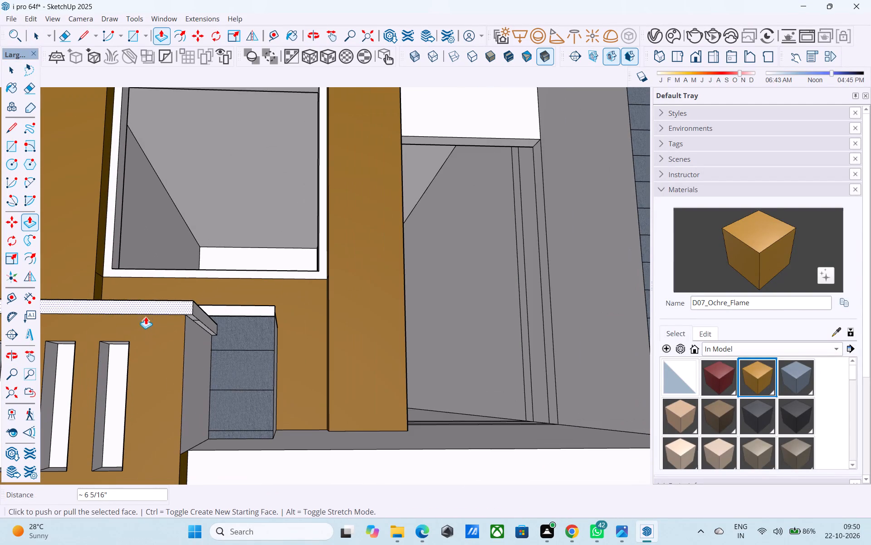
Pull the front face of the ochre box's white cap forward 2".
{"action": "left_click", "coordinate": [146, 311]}
{"action": "type", "text": "2\""}
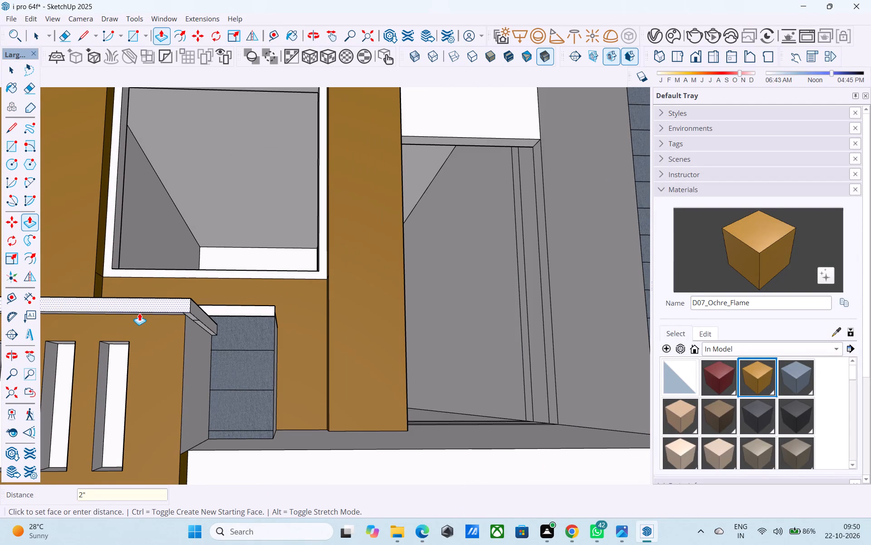
{"action": "key", "text": "Return"}
{"action": "key", "text": "space"}
Draw a line about 7' 5 7/16" long across the entrance slab's top, from the ochre-fronted block to the slatted ochre box.
{"action": "scroll", "coordinate": [145, 317], "scroll_direction": "down", "scroll_amount": 9}
{"action": "middle_click", "coordinate": [259, 369]}
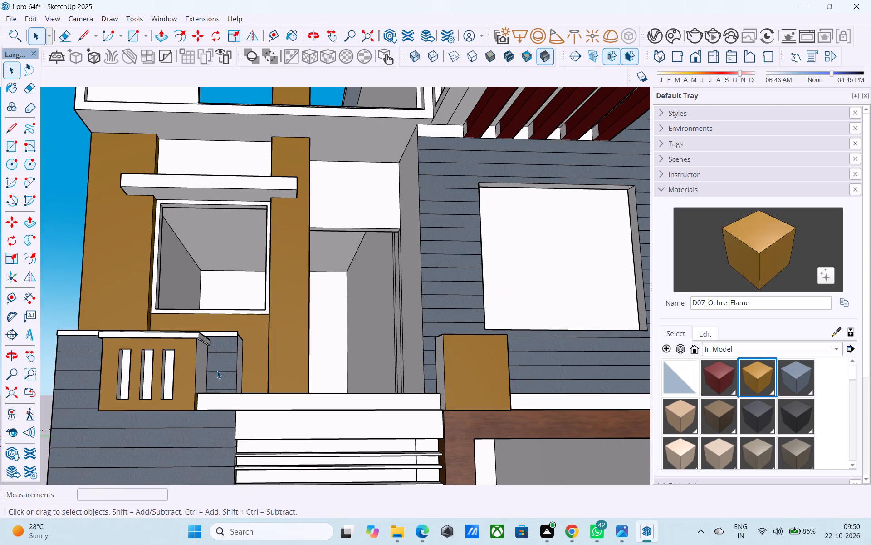
{"action": "scroll", "coordinate": [214, 373], "scroll_direction": "down", "scroll_amount": 1}
{"action": "middle_click_drag", "start_coordinate": [214, 373], "coordinate": [257, 381]}
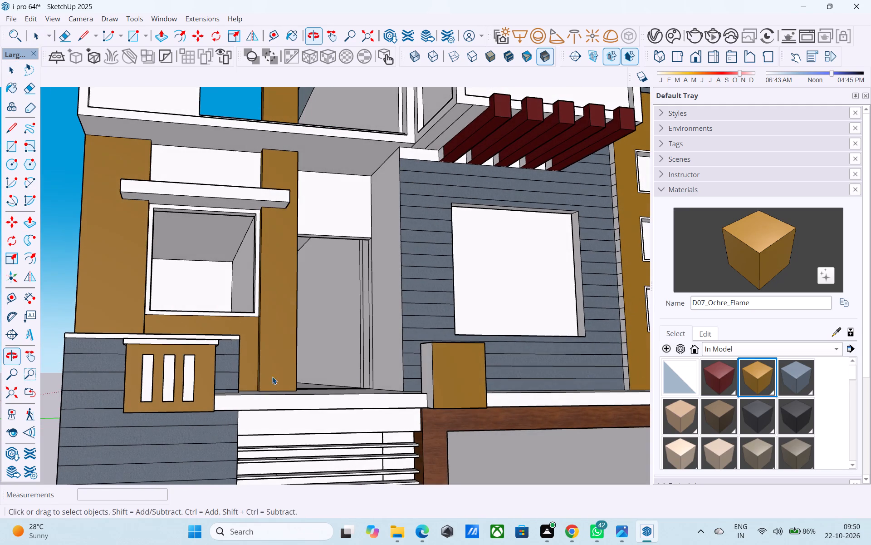
{"action": "middle_click_drag", "start_coordinate": [460, 367], "coordinate": [455, 374]}
{"action": "scroll", "coordinate": [450, 388], "scroll_direction": "up", "scroll_amount": 3}
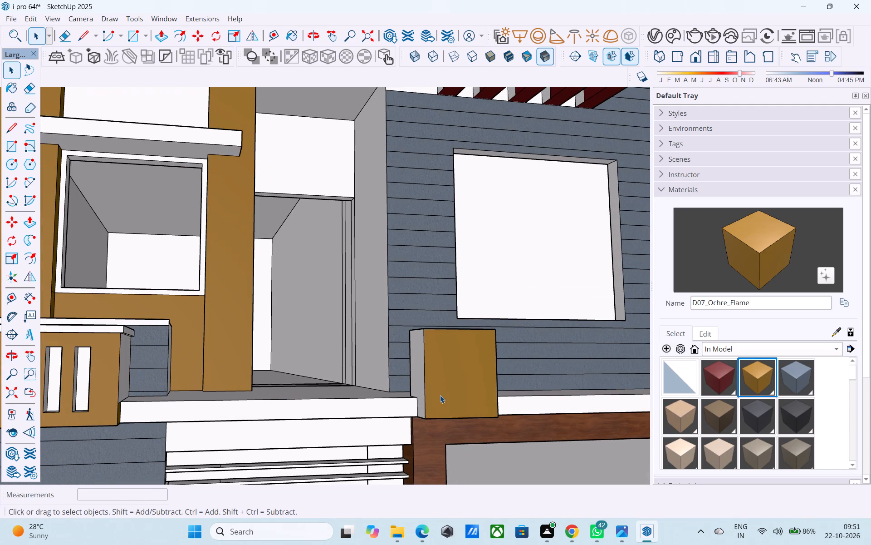
{"action": "middle_click_drag", "start_coordinate": [437, 383], "coordinate": [440, 410]}
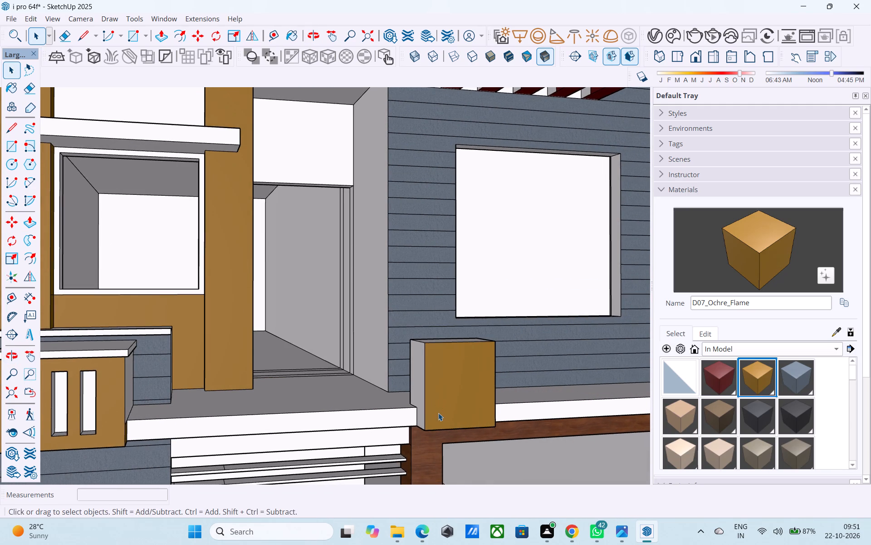
{"action": "middle_click_drag", "start_coordinate": [437, 412], "coordinate": [602, 507]}
{"action": "scroll", "coordinate": [436, 414], "scroll_direction": "up", "scroll_amount": 1}
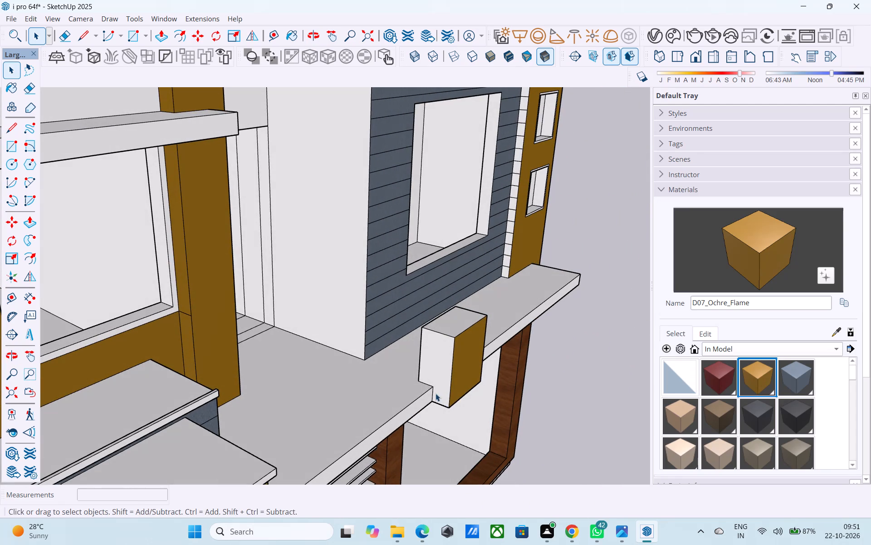
{"action": "key", "text": "l"}
{"action": "left_click", "coordinate": [419, 381]}
{"action": "scroll", "coordinate": [419, 381], "scroll_direction": "down", "scroll_amount": 1}
{"action": "middle_click_drag", "start_coordinate": [419, 381], "coordinate": [221, 415], "text": "shift"}
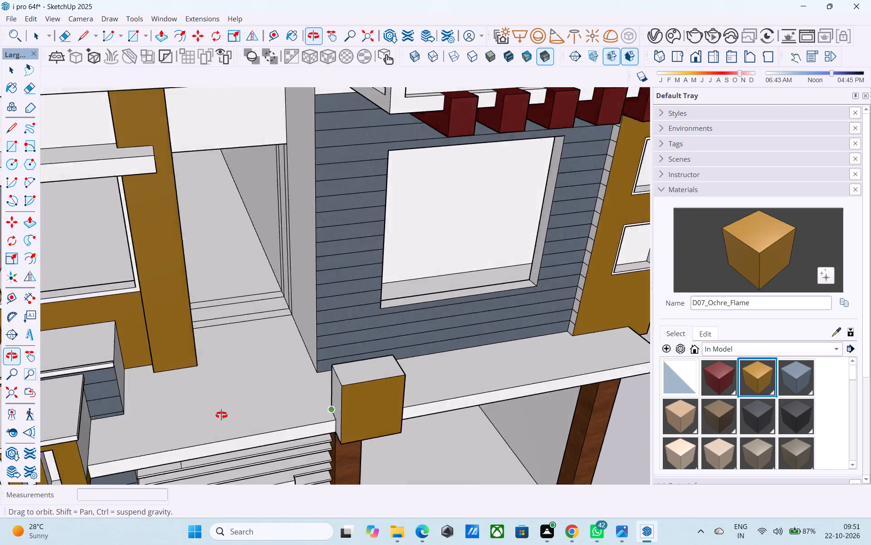
{"action": "middle_click_drag", "start_coordinate": [221, 415], "coordinate": [315, 411], "text": "shift"}
{"action": "scroll", "coordinate": [276, 368], "scroll_direction": "up", "scroll_amount": 3}
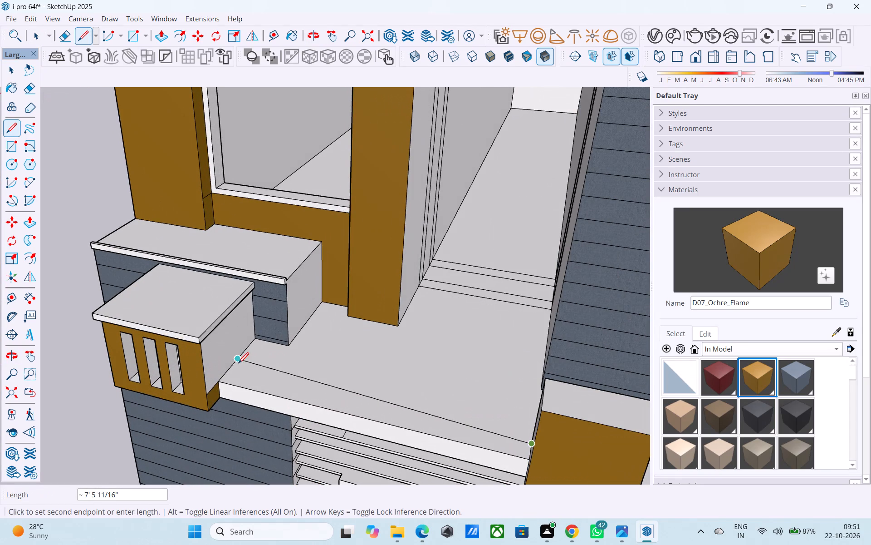
{"action": "left_click", "coordinate": [233, 370]}
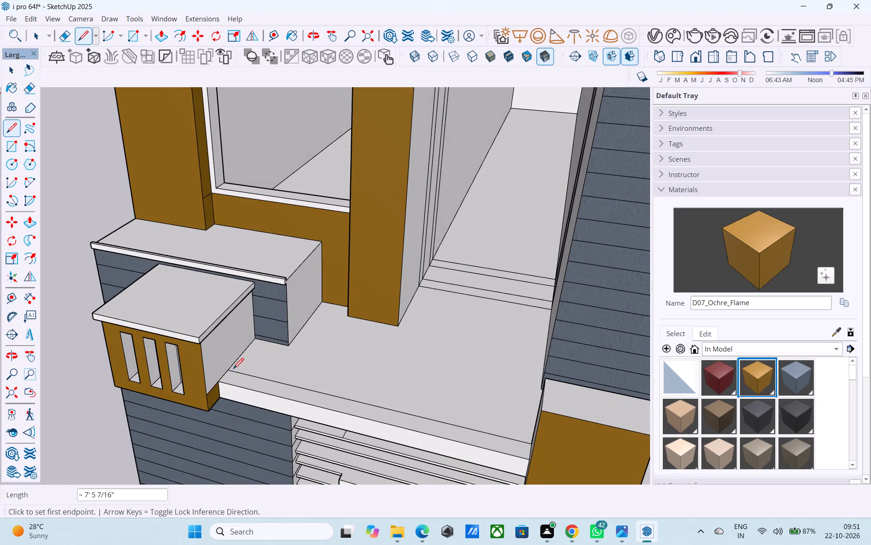
Raise the narrow front strip of the entrance slab's top face by 6".
{"action": "middle_click_drag", "start_coordinate": [347, 380], "coordinate": [379, 383]}
{"action": "key", "text": "space"}
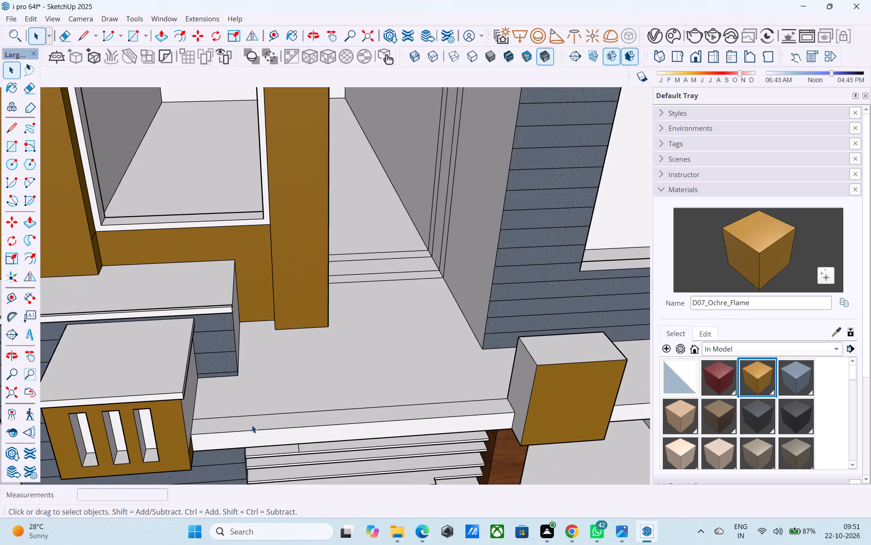
{"action": "left_click", "coordinate": [252, 425]}
{"action": "key", "text": "p"}
{"action": "left_click", "coordinate": [252, 425]}
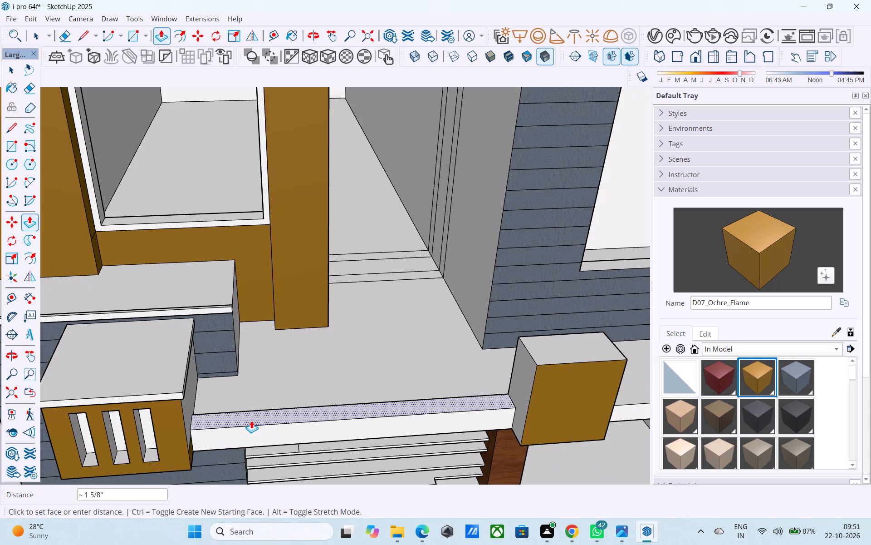
{"action": "type", "text": "6\""}
{"action": "key", "text": "Return"}
Save the model with the raised entrance slab edge.
{"action": "scroll", "coordinate": [242, 454], "scroll_direction": "down", "scroll_amount": 4}
{"action": "middle_click_drag", "start_coordinate": [233, 496], "coordinate": [253, 402]}
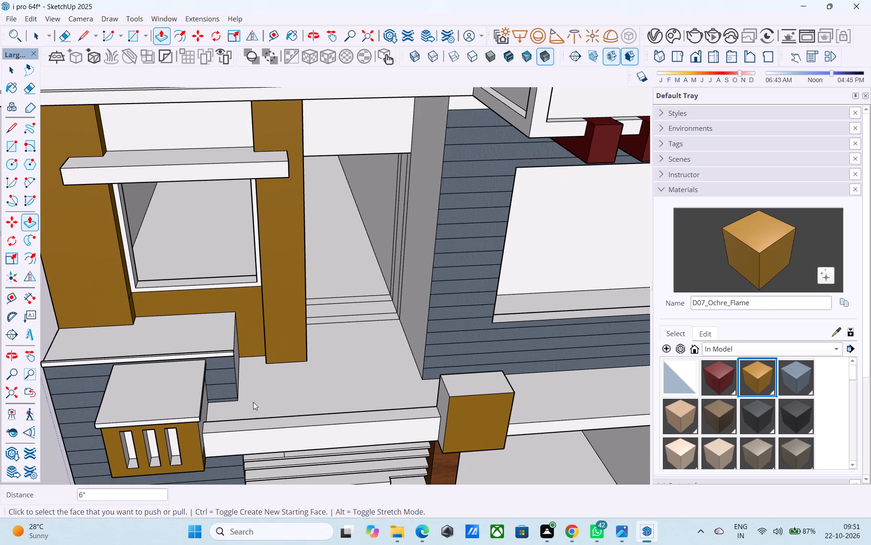
{"action": "middle_click_drag", "start_coordinate": [253, 402], "coordinate": [254, 332]}
{"action": "scroll", "coordinate": [258, 349], "scroll_direction": "down", "scroll_amount": 3}
{"action": "middle_click_drag", "start_coordinate": [259, 363], "coordinate": [220, 228]}
{"action": "scroll", "coordinate": [233, 233], "scroll_direction": "down", "scroll_amount": 3}
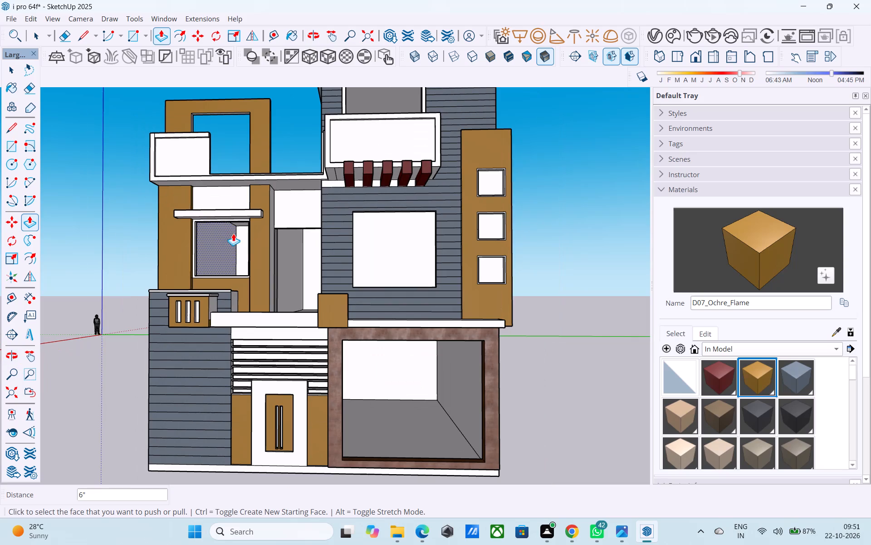
{"action": "key", "text": "ctrl+s"}
Examine the whole facade from the corner and the front, including the entrance slab and the ochre window panel.
{"action": "scroll", "coordinate": [233, 235], "scroll_direction": "down", "scroll_amount": 2}
{"action": "middle_click_drag", "start_coordinate": [316, 272], "coordinate": [154, 350]}
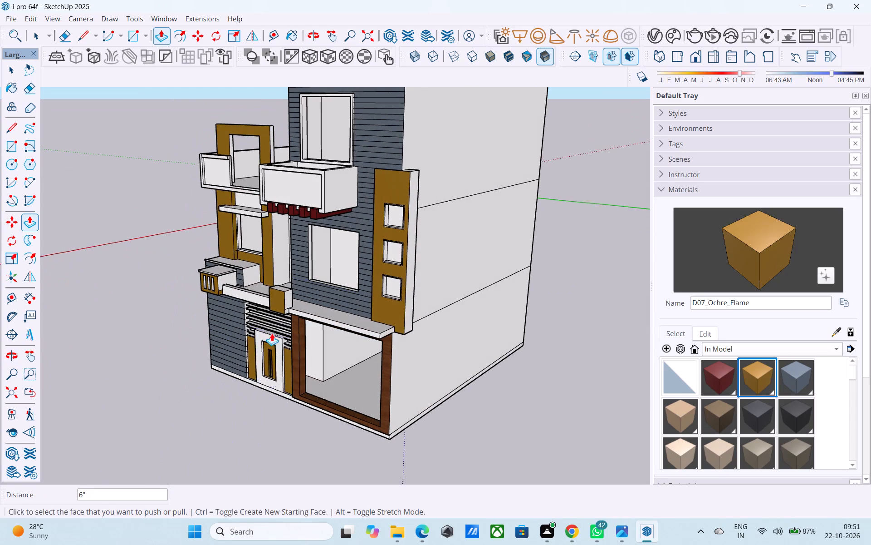
{"action": "middle_click_drag", "start_coordinate": [306, 337], "coordinate": [308, 348]}
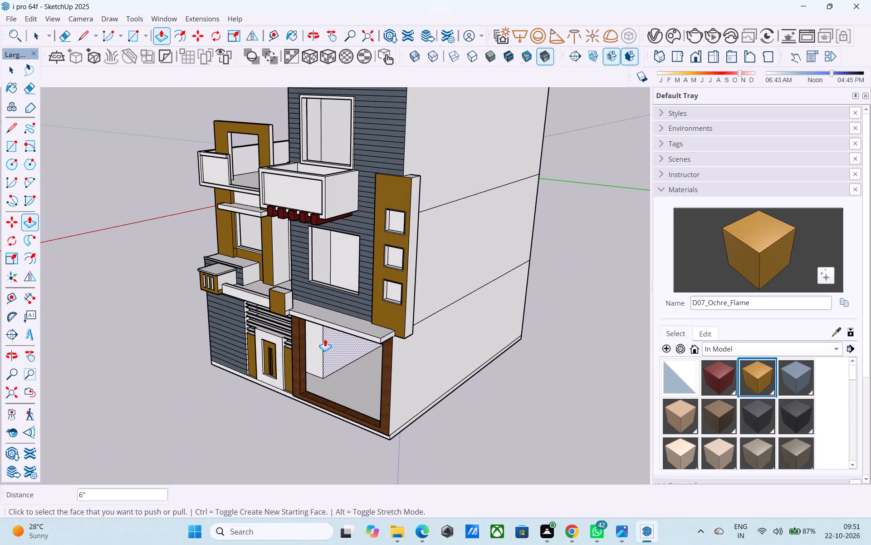
{"action": "scroll", "coordinate": [325, 339], "scroll_direction": "up", "scroll_amount": 3}
{"action": "middle_click_drag", "start_coordinate": [421, 322], "coordinate": [563, 347]}
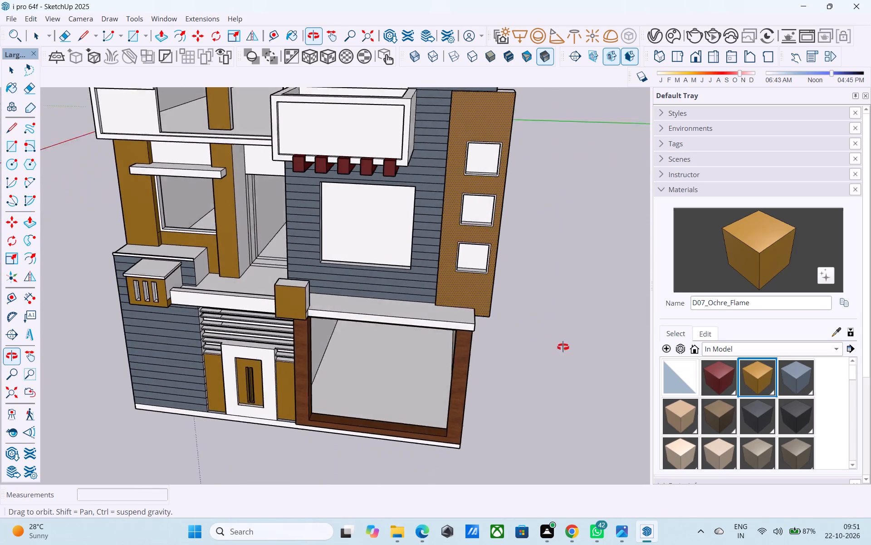
{"action": "middle_click_drag", "start_coordinate": [563, 347], "coordinate": [597, 348]}
{"action": "scroll", "coordinate": [323, 351], "scroll_direction": "down", "scroll_amount": 1}
{"action": "middle_click_drag", "start_coordinate": [319, 351], "coordinate": [337, 326]}
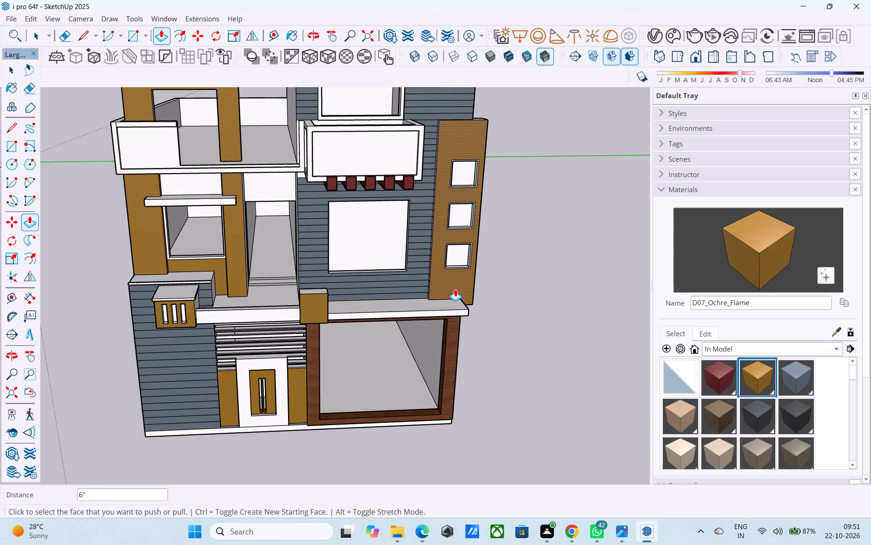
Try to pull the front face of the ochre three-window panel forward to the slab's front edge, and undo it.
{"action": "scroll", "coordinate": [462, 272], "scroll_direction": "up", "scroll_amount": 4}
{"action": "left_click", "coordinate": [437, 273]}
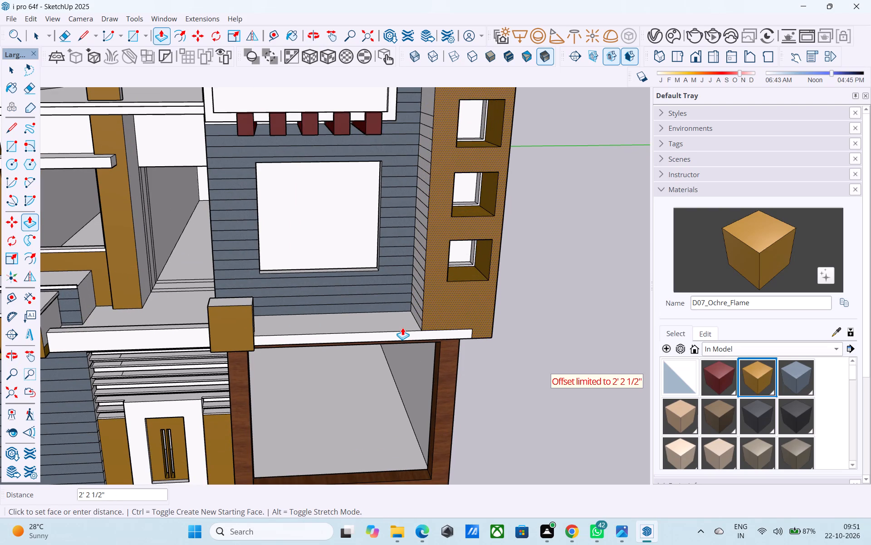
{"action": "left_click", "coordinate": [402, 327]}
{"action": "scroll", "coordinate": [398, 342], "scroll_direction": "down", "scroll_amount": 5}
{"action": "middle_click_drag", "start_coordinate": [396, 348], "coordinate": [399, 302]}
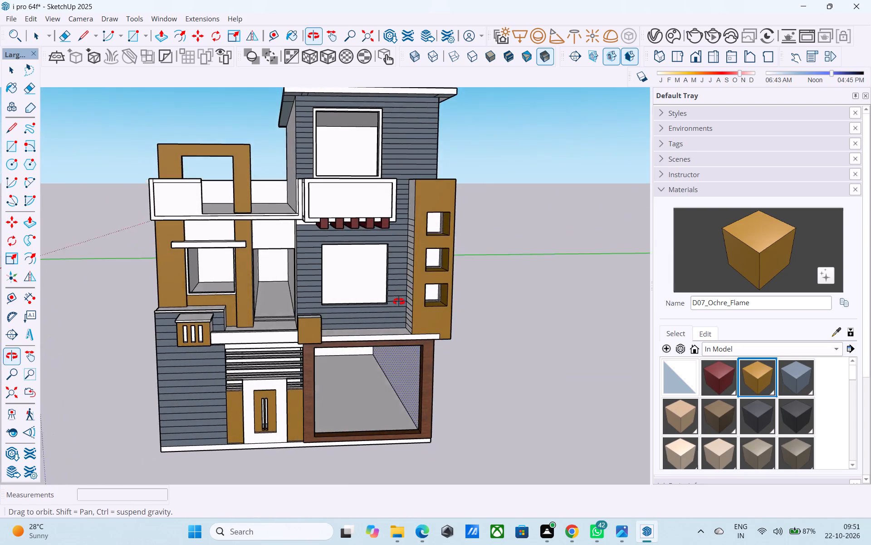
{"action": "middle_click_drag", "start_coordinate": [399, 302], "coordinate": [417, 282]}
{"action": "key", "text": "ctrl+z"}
Pull the front face of the ochre three-window panel forward 6".
{"action": "middle_click_drag", "start_coordinate": [416, 282], "coordinate": [382, 289]}
{"action": "scroll", "coordinate": [388, 294], "scroll_direction": "up", "scroll_amount": 4}
{"action": "left_click", "coordinate": [419, 298]}
{"action": "left_click", "coordinate": [419, 307]}
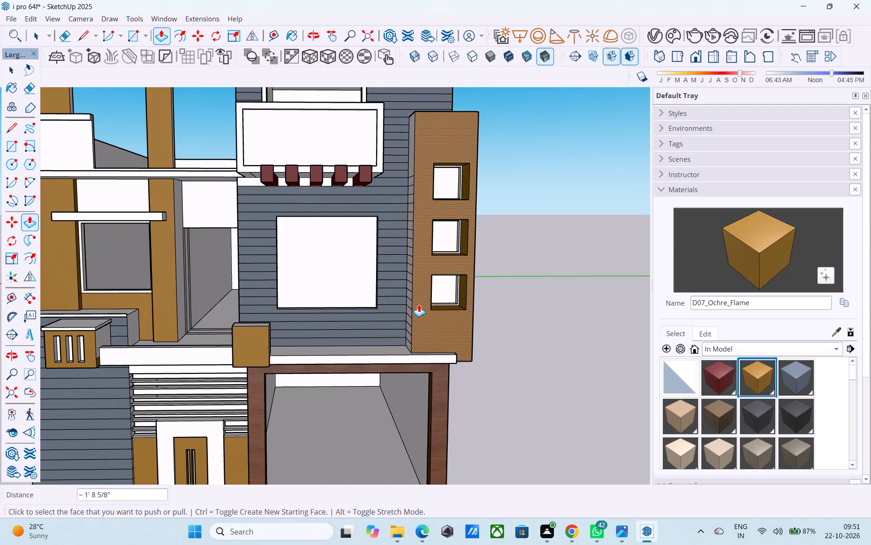
{"action": "type", "text": "6\""}
{"action": "key", "text": "Return"}
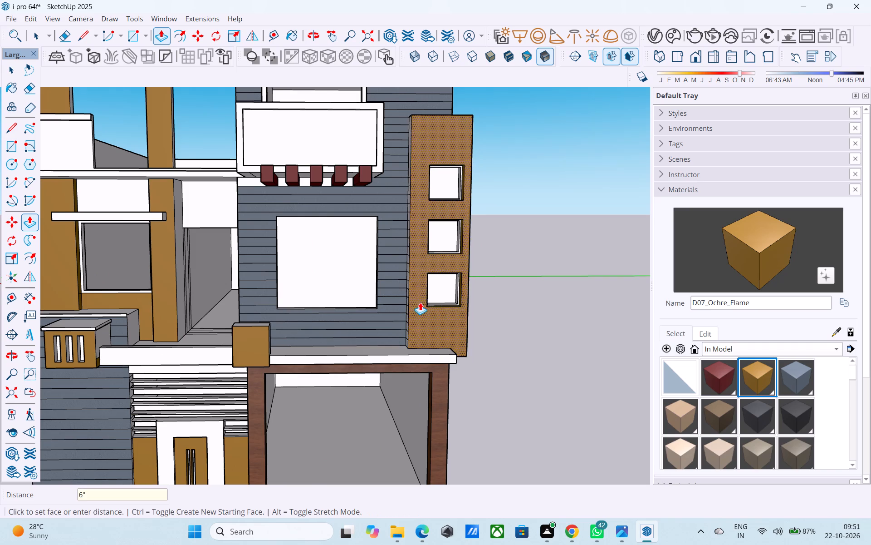
Erase the lower and middle horizontal groove lines on the inner side face of the ochre window panel, keeping the face intact.
{"action": "middle_click_drag", "start_coordinate": [420, 302], "coordinate": [506, 325]}
{"action": "scroll", "coordinate": [420, 306], "scroll_direction": "up", "scroll_amount": 5}
{"action": "key", "text": "e"}
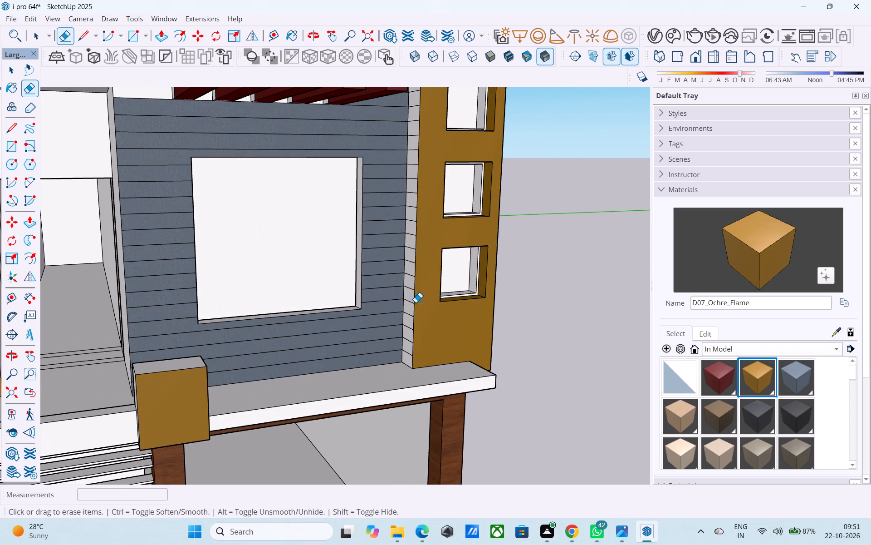
{"action": "middle_click_drag", "start_coordinate": [416, 302], "coordinate": [523, 345]}
{"action": "scroll", "coordinate": [367, 424], "scroll_direction": "up", "scroll_amount": 4}
{"action": "left_click_drag", "start_coordinate": [396, 394], "coordinate": [408, 337]}
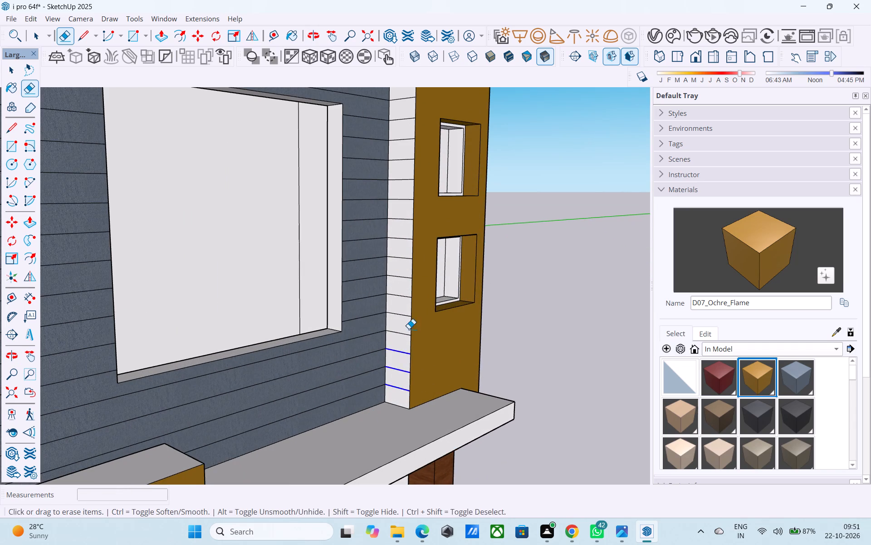
{"action": "middle_click_drag", "start_coordinate": [408, 328], "coordinate": [424, 398], "text": "shift"}
{"action": "left_click_drag", "start_coordinate": [392, 441], "coordinate": [402, 298]}
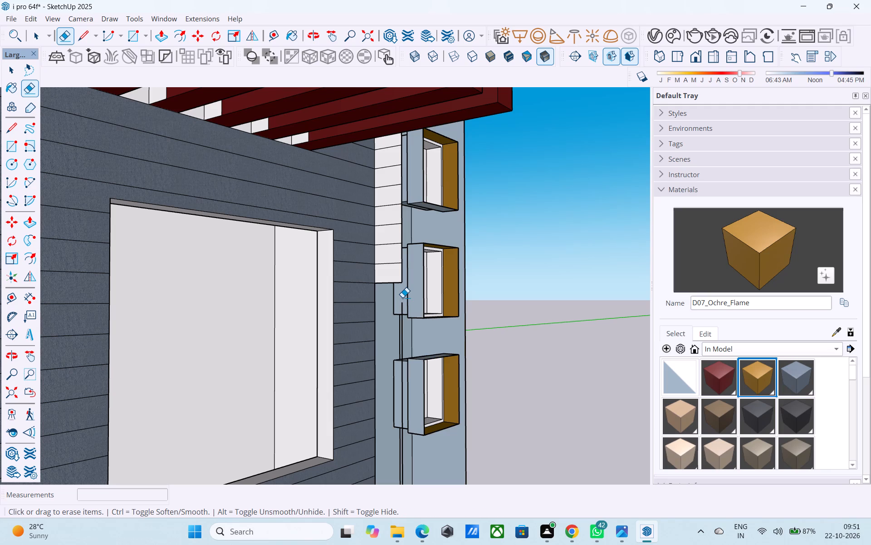
{"action": "key", "text": "ctrl+z"}
{"action": "left_click_drag", "start_coordinate": [391, 273], "coordinate": [387, 391]}
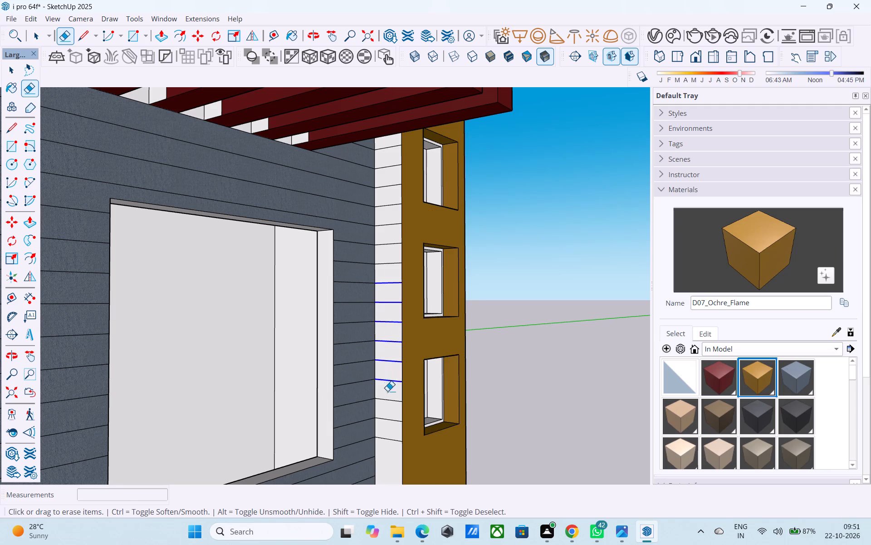
{"action": "left_click_drag", "start_coordinate": [387, 391], "coordinate": [388, 444]}
Erase the remaining horizontal groove lines on the upper part of the window panel's inner side face, near the red slats.
{"action": "scroll", "coordinate": [388, 440], "scroll_direction": "down", "scroll_amount": 6}
{"action": "middle_click_drag", "start_coordinate": [421, 328], "coordinate": [315, 319]}
{"action": "middle_click_drag", "start_coordinate": [407, 398], "coordinate": [469, 281], "text": "shift"}
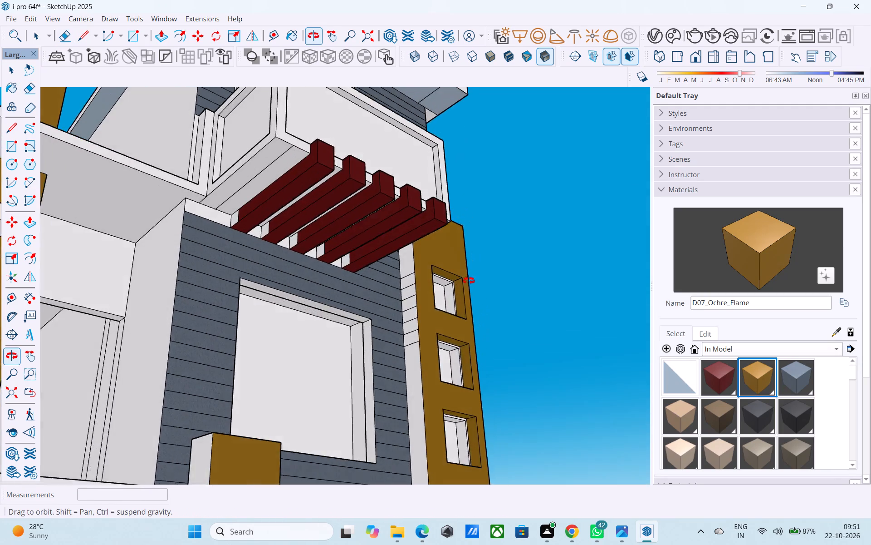
{"action": "middle_click_drag", "start_coordinate": [469, 281], "coordinate": [466, 284], "text": "shift"}
{"action": "scroll", "coordinate": [439, 307], "scroll_direction": "up", "scroll_amount": 3}
{"action": "left_click_drag", "start_coordinate": [393, 253], "coordinate": [400, 324]}
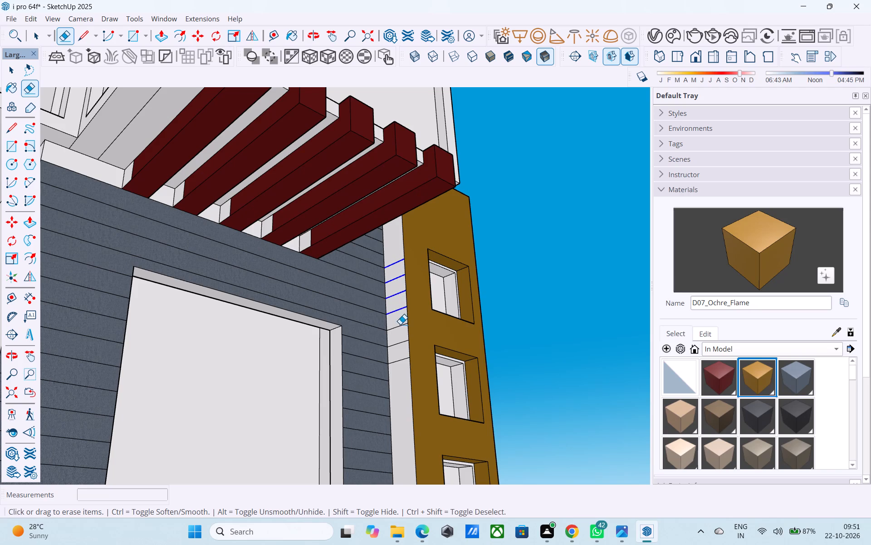
{"action": "left_click_drag", "start_coordinate": [400, 324], "coordinate": [397, 372]}
Paint the inner side face of the three-window panel with the D07_Ochre_Flame material.
{"action": "scroll", "coordinate": [403, 338], "scroll_direction": "down", "scroll_amount": 5}
{"action": "middle_click_drag", "start_coordinate": [391, 358], "coordinate": [289, 449]}
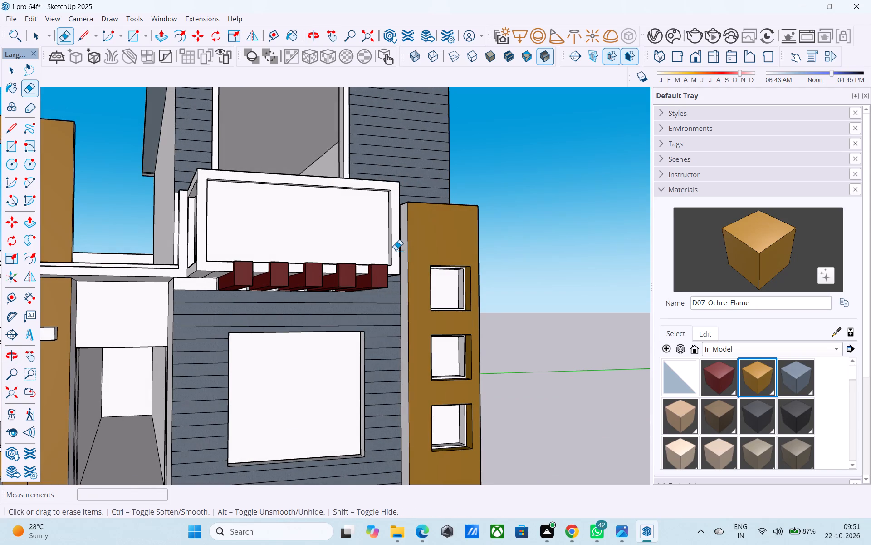
{"action": "middle_click_drag", "start_coordinate": [399, 290], "coordinate": [489, 293]}
{"action": "left_click", "coordinate": [759, 258]}
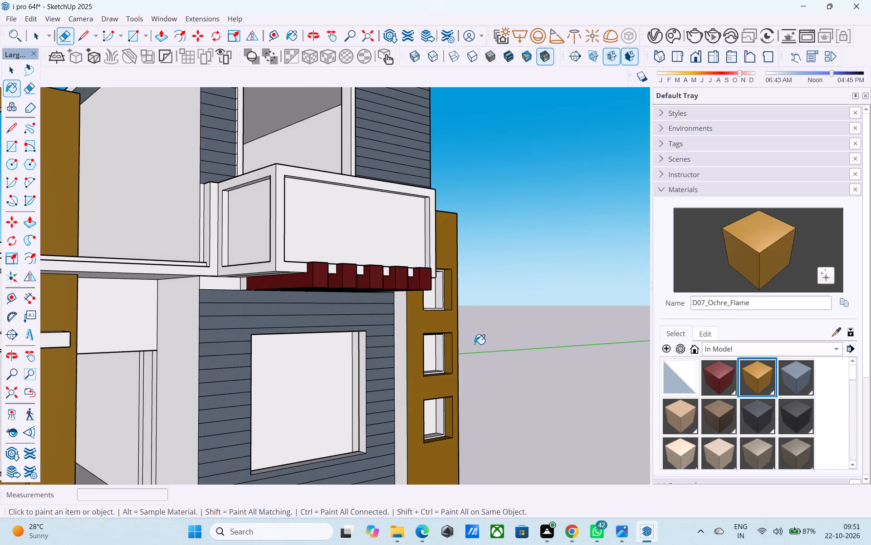
{"action": "left_click", "coordinate": [404, 330]}
Examine the painted window panel in relation to the balcony, the slabs and the rest of the facade.
{"action": "scroll", "coordinate": [440, 256], "scroll_direction": "down", "scroll_amount": 3}
{"action": "middle_click_drag", "start_coordinate": [436, 263], "coordinate": [323, 360]}
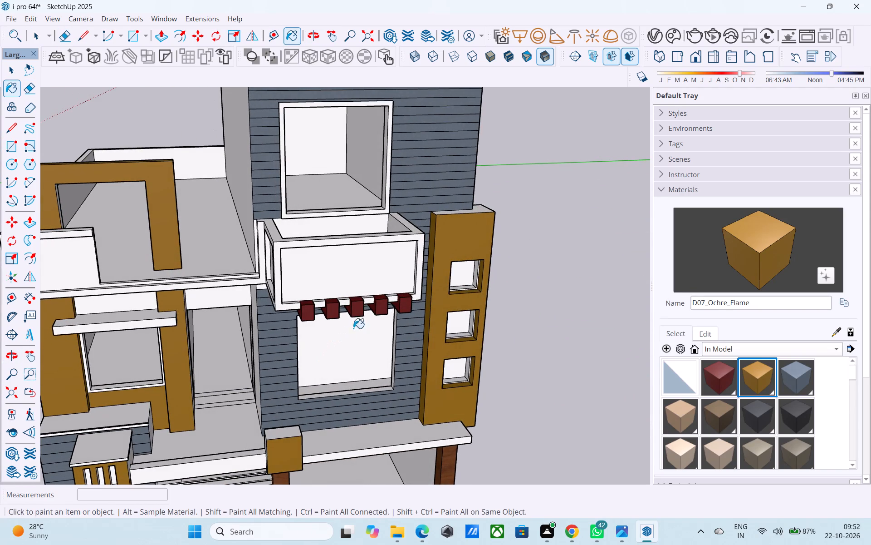
{"action": "middle_click_drag", "start_coordinate": [370, 308], "coordinate": [385, 330]}
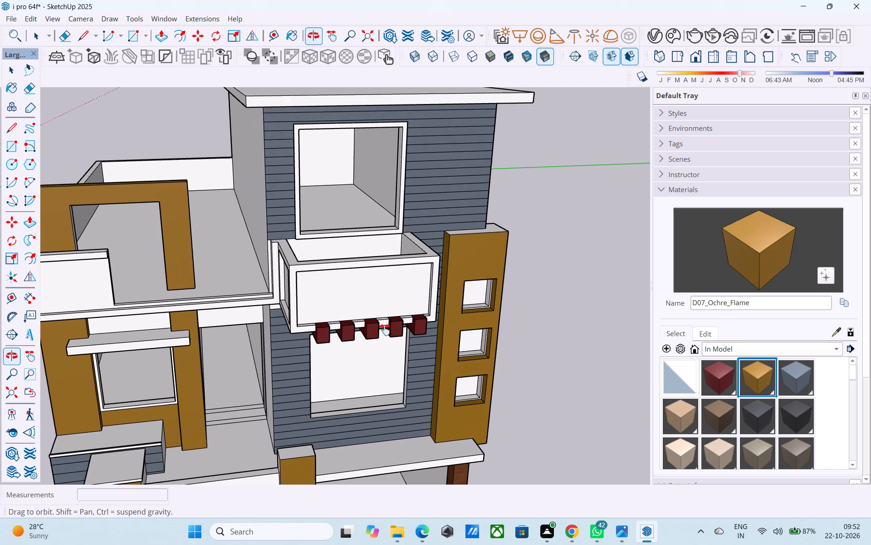
{"action": "middle_click_drag", "start_coordinate": [385, 330], "coordinate": [376, 268]}
{"action": "scroll", "coordinate": [375, 271], "scroll_direction": "down", "scroll_amount": 4}
{"action": "middle_click_drag", "start_coordinate": [370, 356], "coordinate": [384, 276]}
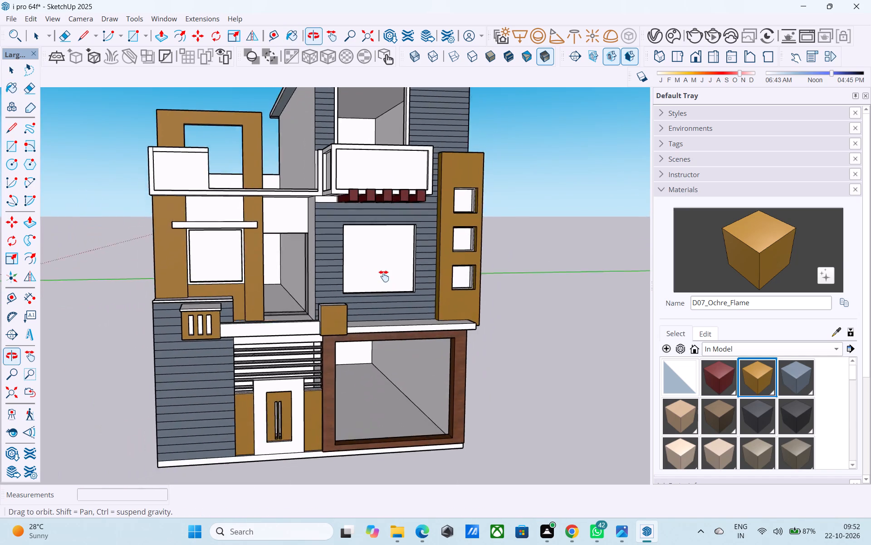
{"action": "middle_click_drag", "start_coordinate": [384, 276], "coordinate": [362, 255]}
{"action": "middle_click_drag", "start_coordinate": [367, 321], "coordinate": [343, 320]}
Copy the top front and side edges of the ochre entrance-slab block 2" down its faces.
{"action": "scroll", "coordinate": [343, 320], "scroll_direction": "up", "scroll_amount": 4}
{"action": "middle_click_drag", "start_coordinate": [314, 287], "coordinate": [371, 350]}
{"action": "scroll", "coordinate": [331, 328], "scroll_direction": "up", "scroll_amount": 7}
{"action": "key", "text": "space"}
{"action": "middle_click_drag", "start_coordinate": [311, 324], "coordinate": [386, 328]}
{"action": "scroll", "coordinate": [353, 284], "scroll_direction": "up", "scroll_amount": 3}
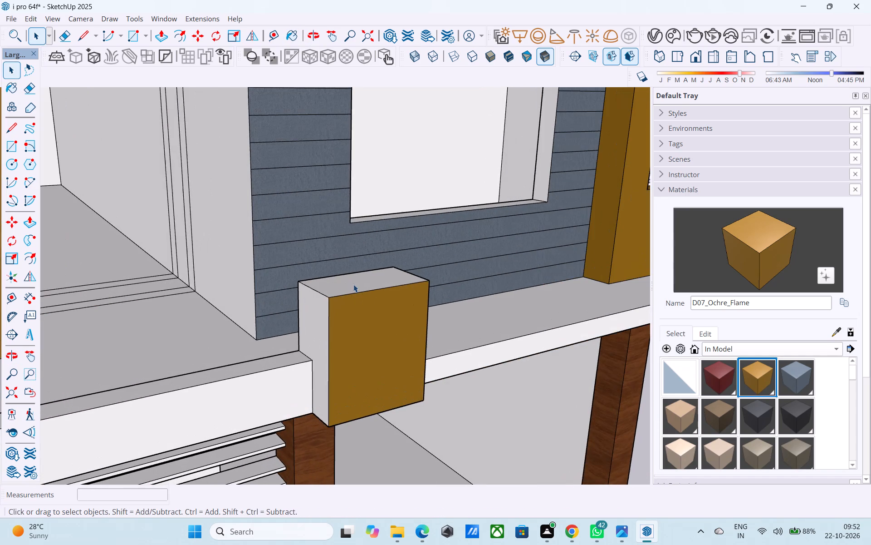
{"action": "left_click", "coordinate": [348, 293]}
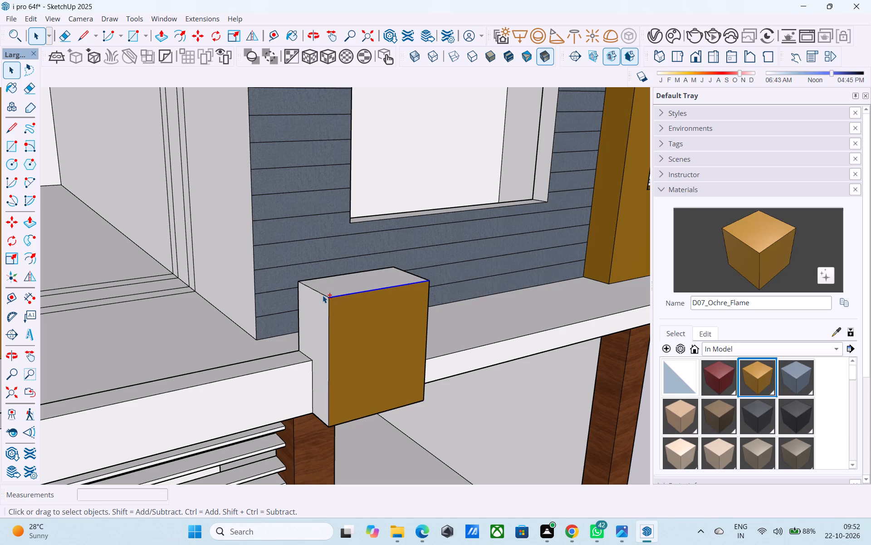
{"action": "left_click", "coordinate": [323, 295], "text": "shift"}
{"action": "key", "text": "m"}
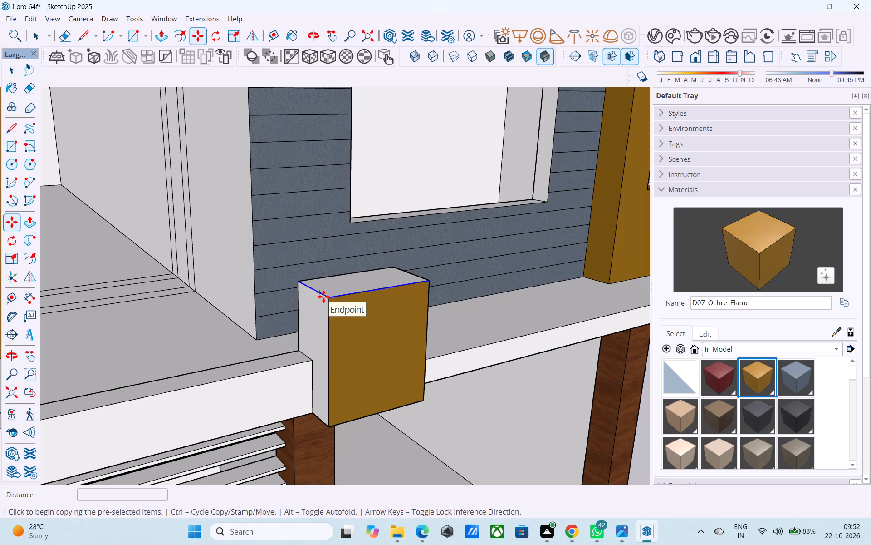
{"action": "left_click", "coordinate": [325, 298]}
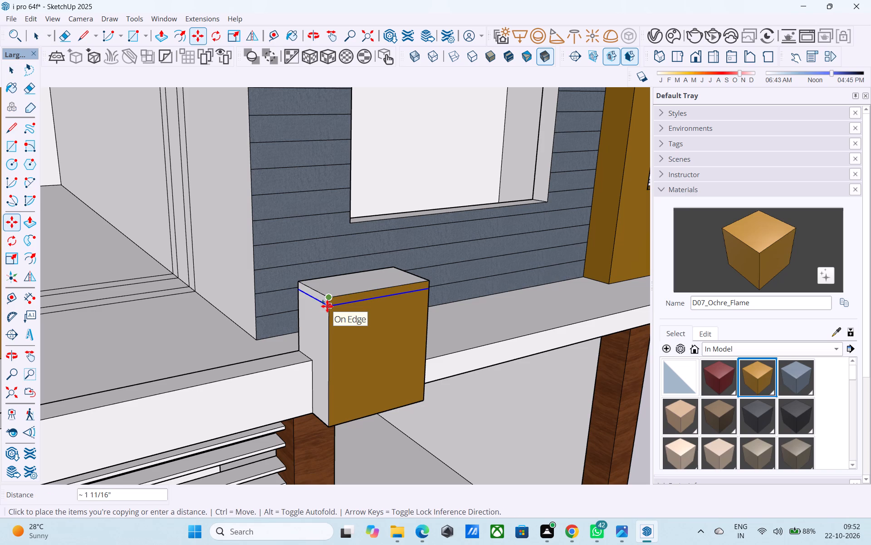
{"action": "type", "text": "2\""}
{"action": "key", "text": "Return"}
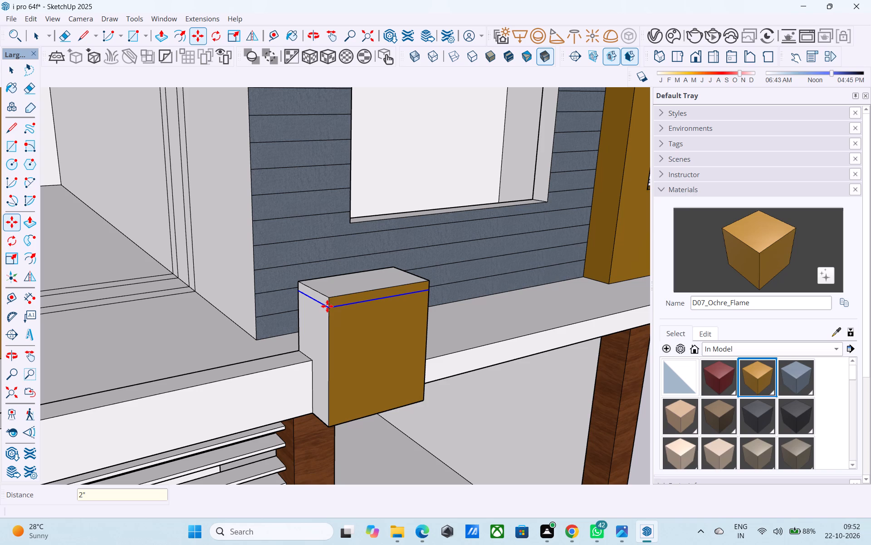
{"action": "key", "text": "space"}
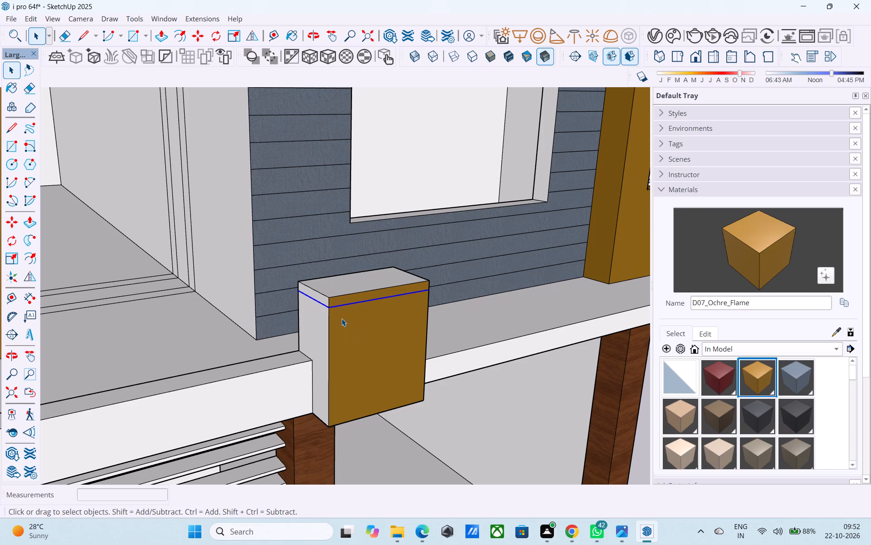
Draw a vertical line about 1' 1 3/8" and a horizontal line about 6 13/16" on the block's side face, from the slab's upper corner.
{"action": "middle_click_drag", "start_coordinate": [342, 318], "coordinate": [350, 323]}
{"action": "scroll", "coordinate": [325, 357], "scroll_direction": "up", "scroll_amount": 1}
{"action": "key", "text": "l"}
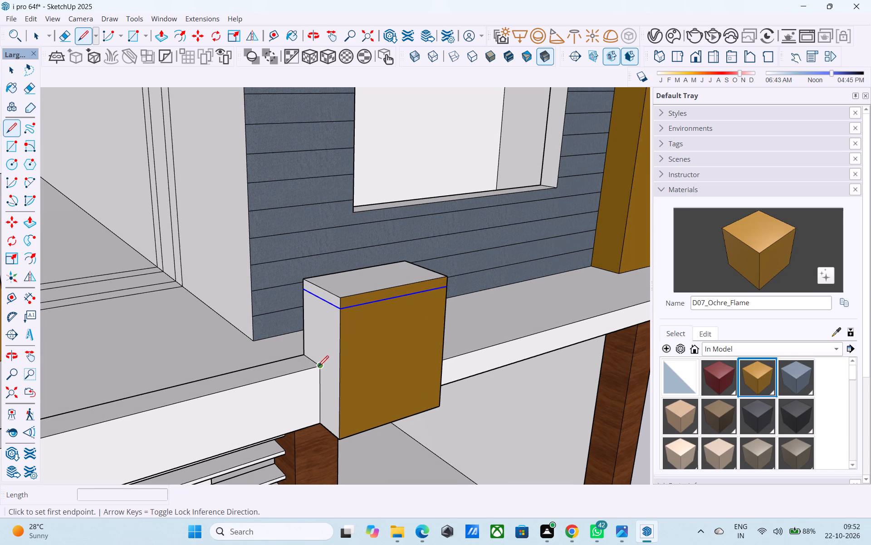
{"action": "left_click", "coordinate": [318, 368]}
{"action": "left_click", "coordinate": [322, 302]}
{"action": "left_click", "coordinate": [320, 366]}
{"action": "left_click", "coordinate": [339, 378]}
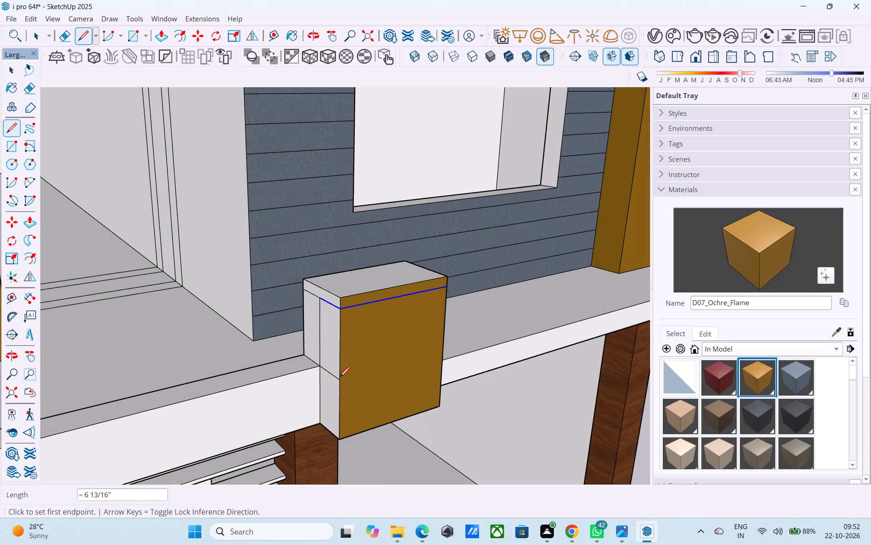
Outline a 1' wide rectangle on the block's front face below the copied line, ending at its midpoint, and erase the stray diagonal.
{"action": "left_click", "coordinate": [339, 379]}
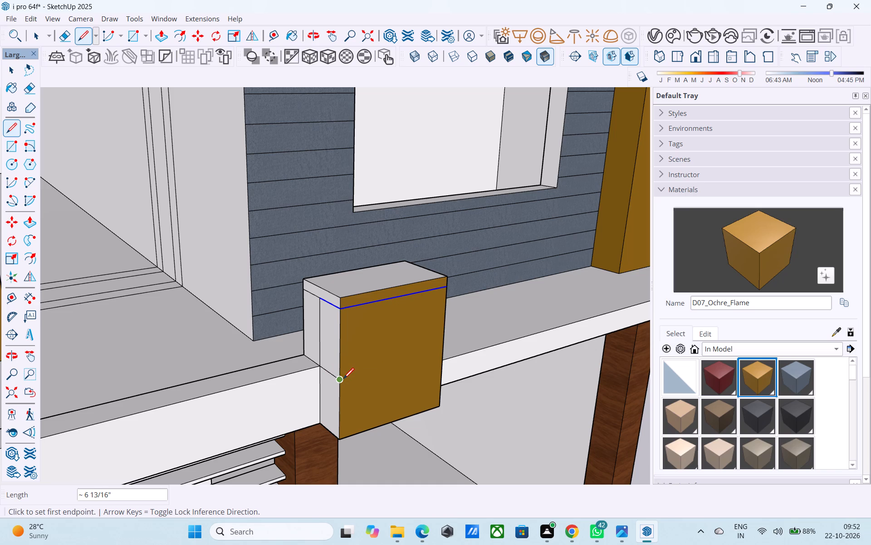
{"action": "left_click", "coordinate": [343, 380]}
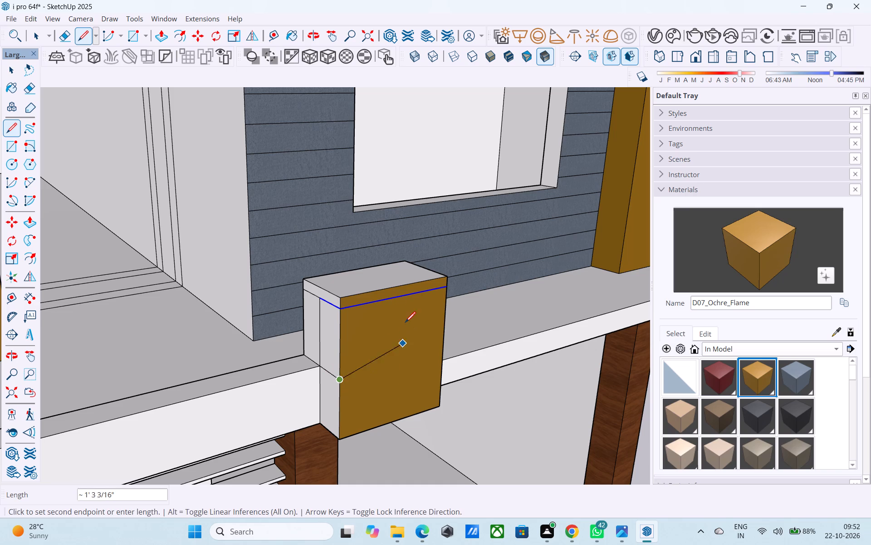
{"action": "left_click", "coordinate": [393, 299]}
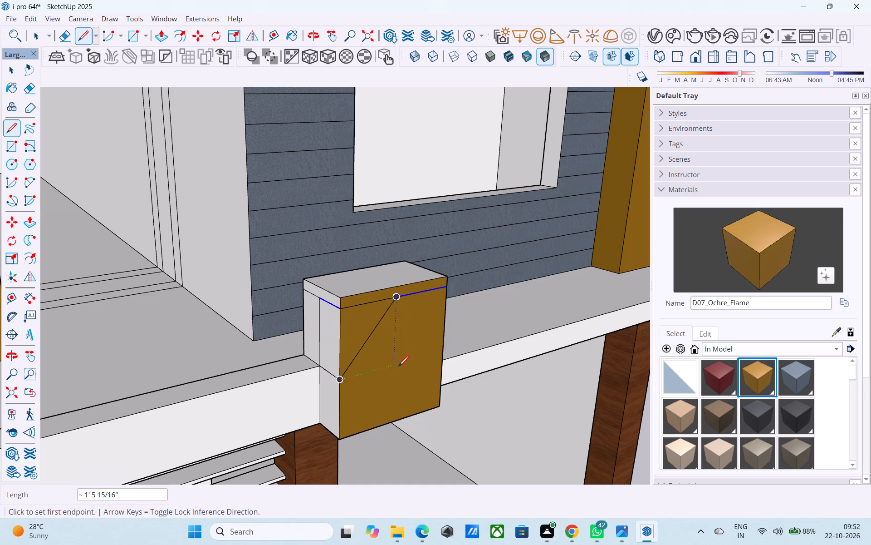
{"action": "left_click", "coordinate": [396, 367]}
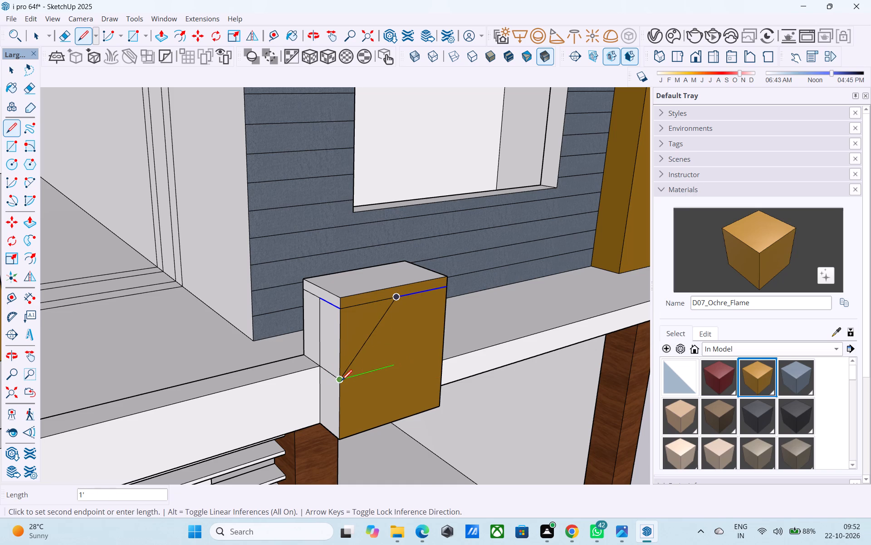
{"action": "left_click", "coordinate": [342, 381]}
{"action": "left_click", "coordinate": [393, 369]}
{"action": "left_click", "coordinate": [397, 299]}
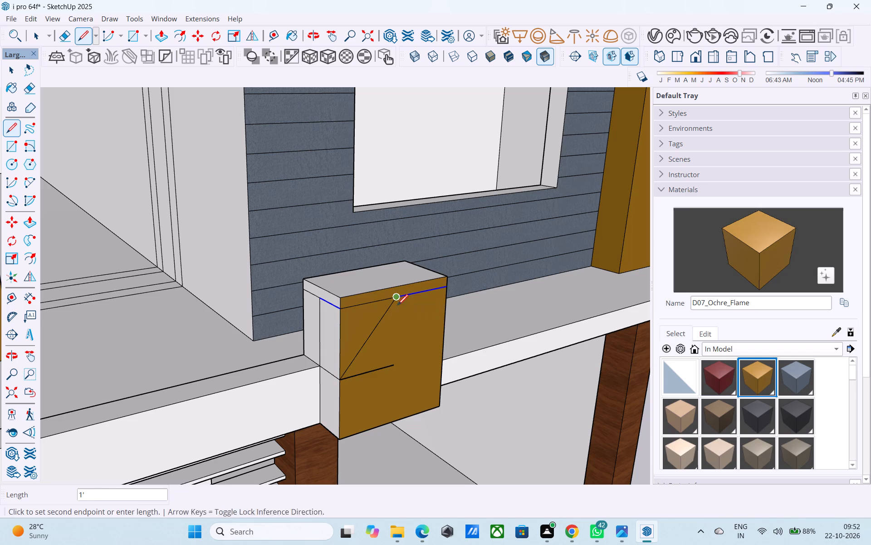
{"action": "left_click", "coordinate": [396, 365]}
{"action": "key", "text": "e"}
{"action": "left_click_drag", "start_coordinate": [375, 355], "coordinate": [360, 343]}
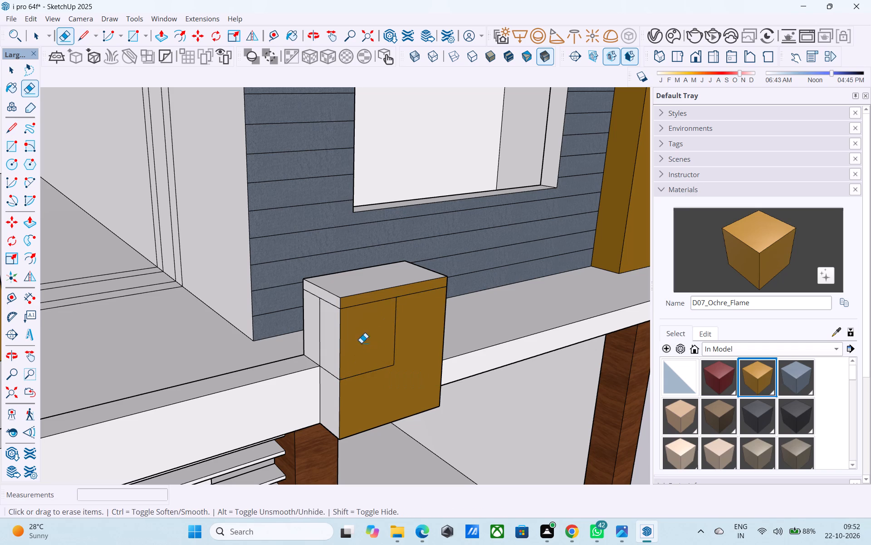
Push the outlined front rectangle into the block as far as the vertical line on the side face, opening a corner recess.
{"action": "key", "text": "space"}
{"action": "left_click", "coordinate": [361, 343]}
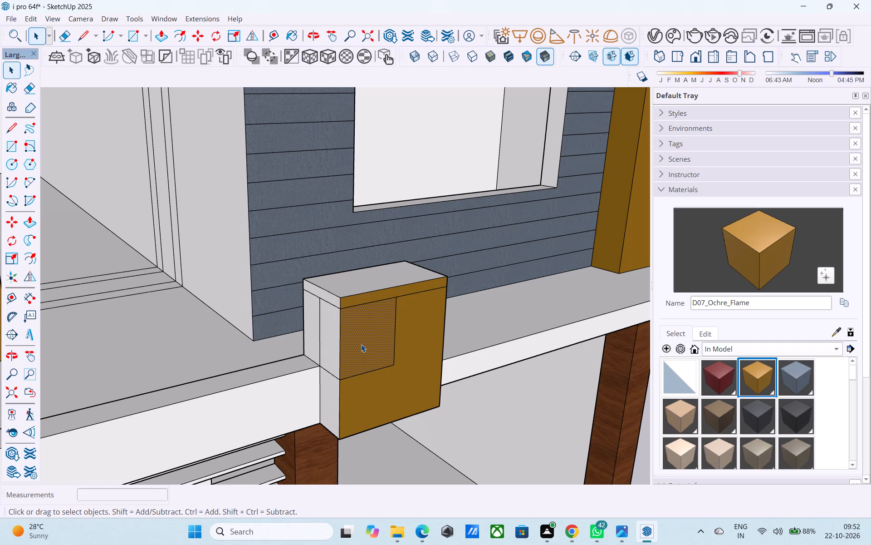
{"action": "key", "text": "p"}
{"action": "left_click", "coordinate": [362, 344]}
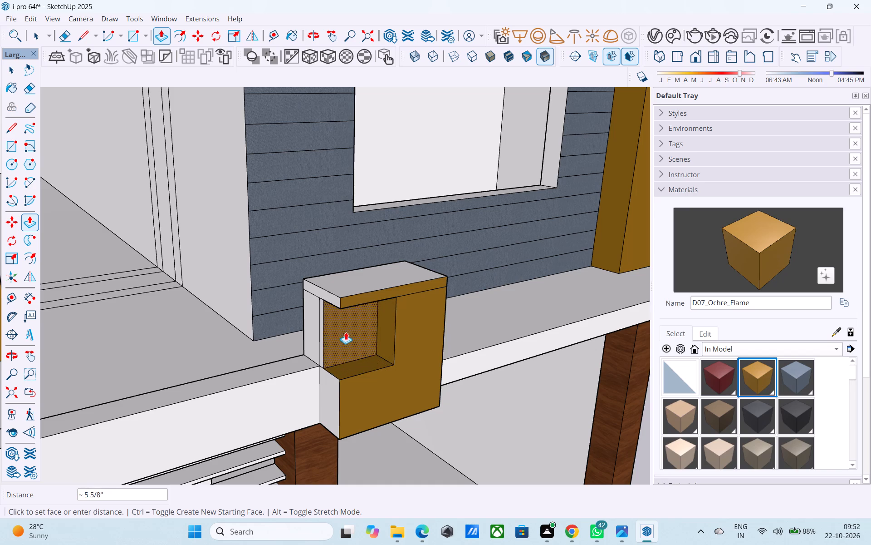
{"action": "left_click", "coordinate": [342, 329]}
{"action": "key", "text": "space"}
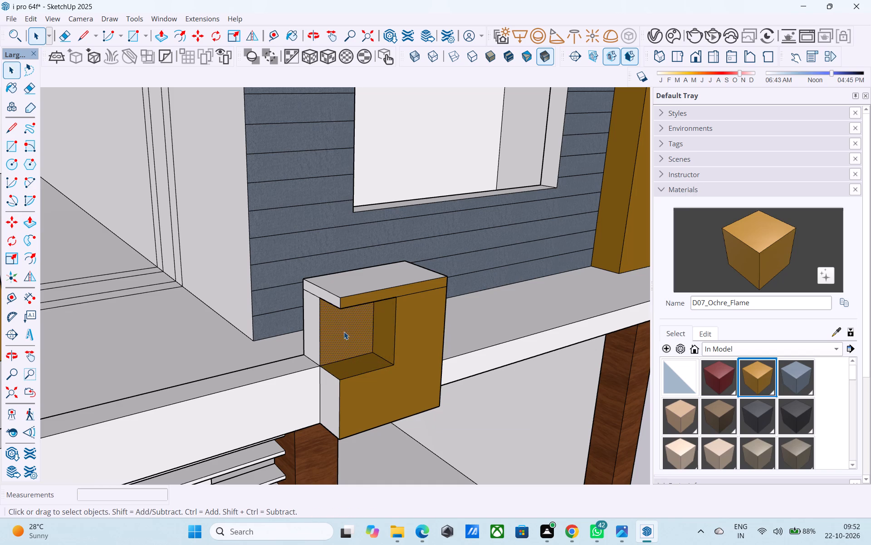
Draw a vertical edge at the recess's open outer corner to close it with front and side faces.
{"action": "key", "text": "l"}
{"action": "left_click", "coordinate": [340, 311]}
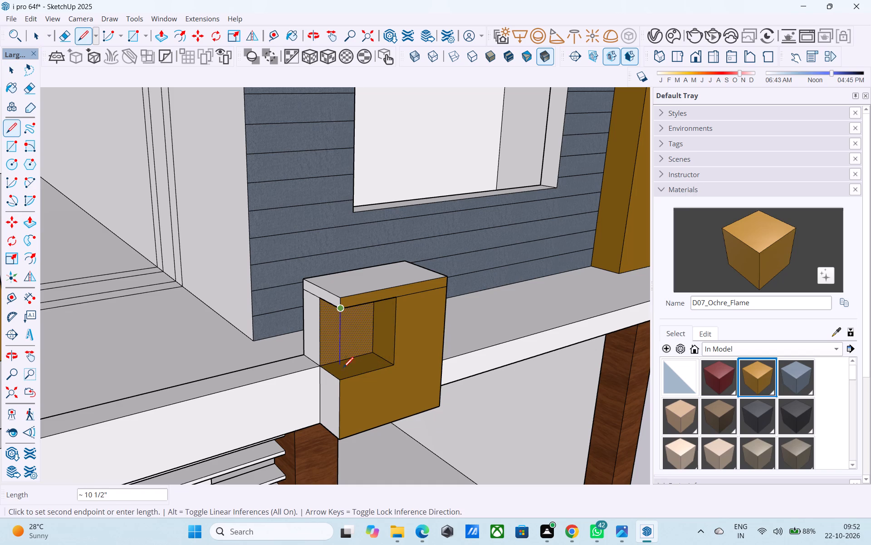
{"action": "left_click", "coordinate": [339, 384]}
{"action": "key", "text": "space"}
Paint the front and side faces covering the block's corner recess with the Glass_Basic_01 material and save the model.
{"action": "scroll", "coordinate": [710, 372], "scroll_direction": "down", "scroll_amount": 4}
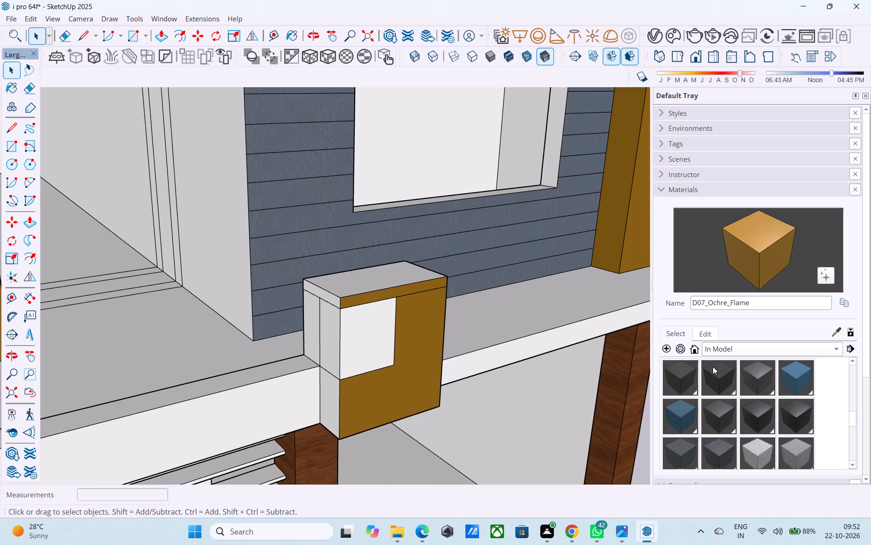
{"action": "left_click", "coordinate": [716, 353]}
{"action": "left_click", "coordinate": [722, 392]}
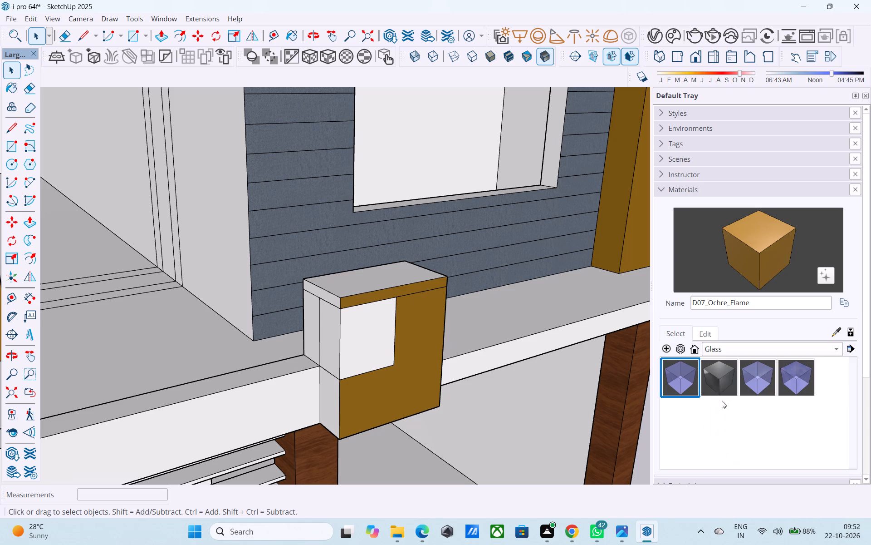
{"action": "left_click", "coordinate": [681, 378]}
{"action": "left_click_drag", "start_coordinate": [372, 334], "coordinate": [367, 332]}
{"action": "left_click", "coordinate": [336, 327]}
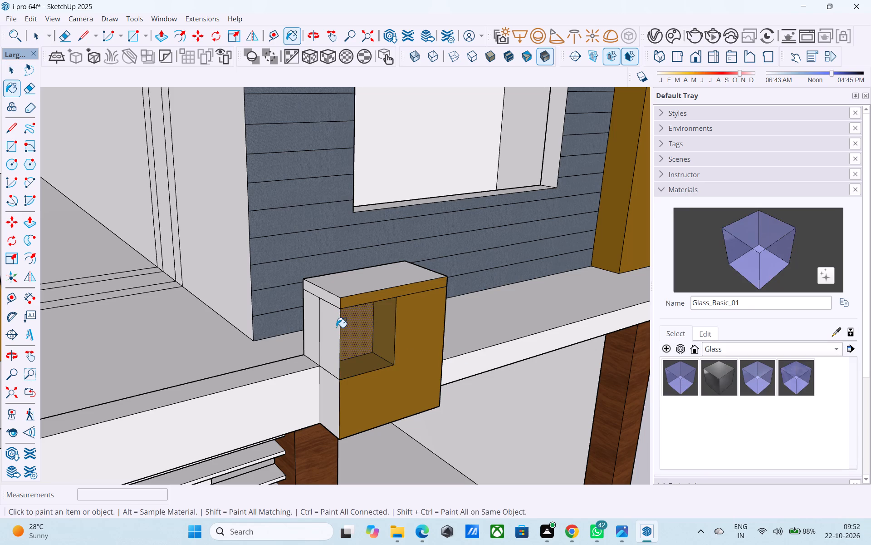
{"action": "key", "text": "ctrl+s"}
{"action": "key", "text": "space"}
Erase the leftover horizontal line on the white side face above the block's glass corner and save the model.
{"action": "middle_click_drag", "start_coordinate": [355, 374], "coordinate": [343, 294]}
{"action": "scroll", "coordinate": [344, 295], "scroll_direction": "down", "scroll_amount": 9}
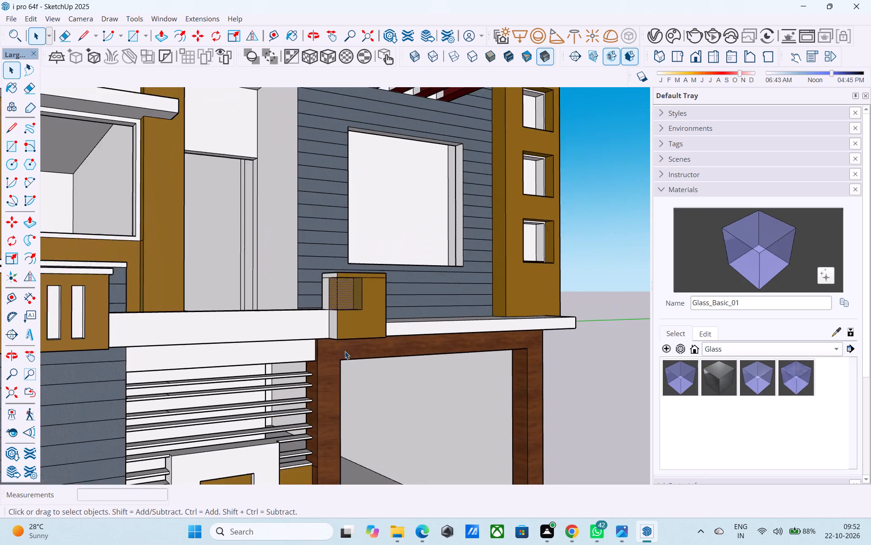
{"action": "middle_click_drag", "start_coordinate": [343, 353], "coordinate": [328, 361]}
{"action": "scroll", "coordinate": [341, 305], "scroll_direction": "up", "scroll_amount": 12}
{"action": "middle_click_drag", "start_coordinate": [325, 299], "coordinate": [369, 262]}
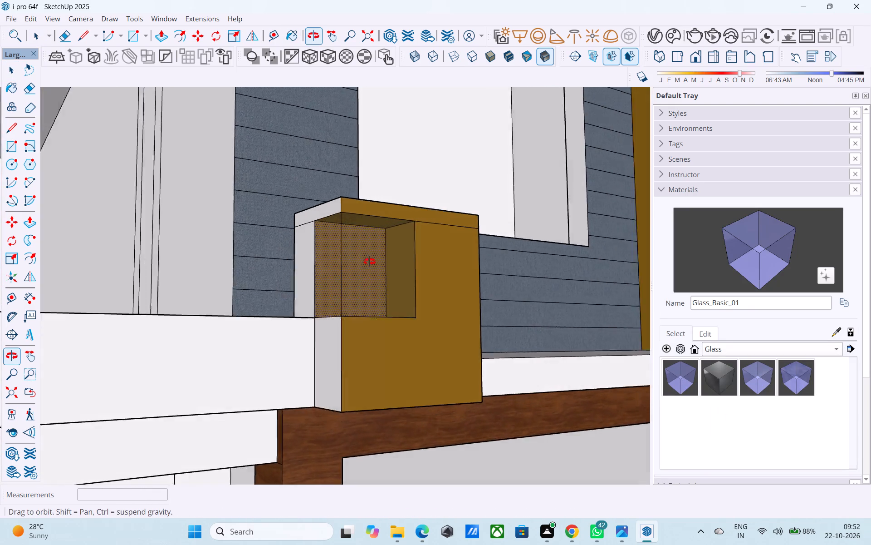
{"action": "middle_click_drag", "start_coordinate": [369, 262], "coordinate": [383, 259]}
{"action": "scroll", "coordinate": [384, 258], "scroll_direction": "up", "scroll_amount": 6}
{"action": "scroll", "coordinate": [395, 259], "scroll_direction": "down", "scroll_amount": 1}
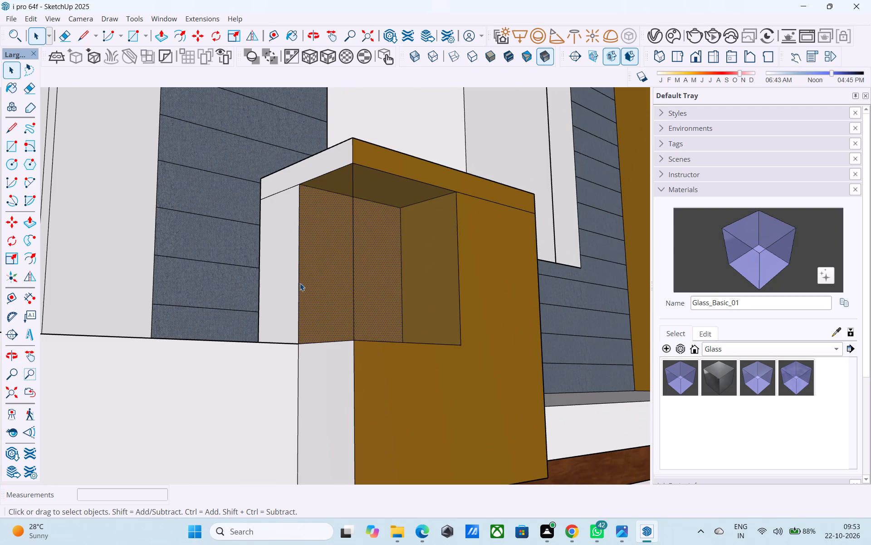
{"action": "scroll", "coordinate": [299, 283], "scroll_direction": "down", "scroll_amount": 4}
{"action": "middle_click_drag", "start_coordinate": [341, 223], "coordinate": [360, 268]}
{"action": "key", "text": "e"}
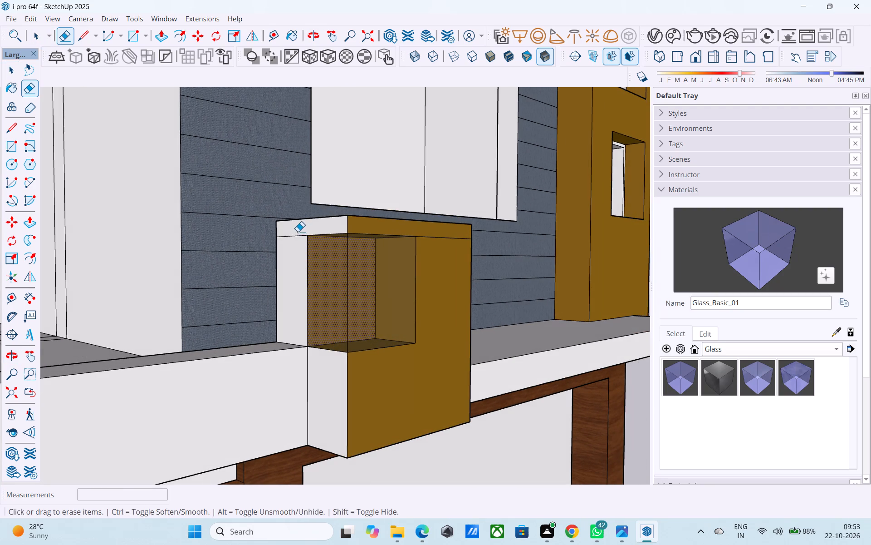
{"action": "left_click", "coordinate": [298, 232]}
{"action": "left_click", "coordinate": [294, 238]}
{"action": "key", "text": "space"}
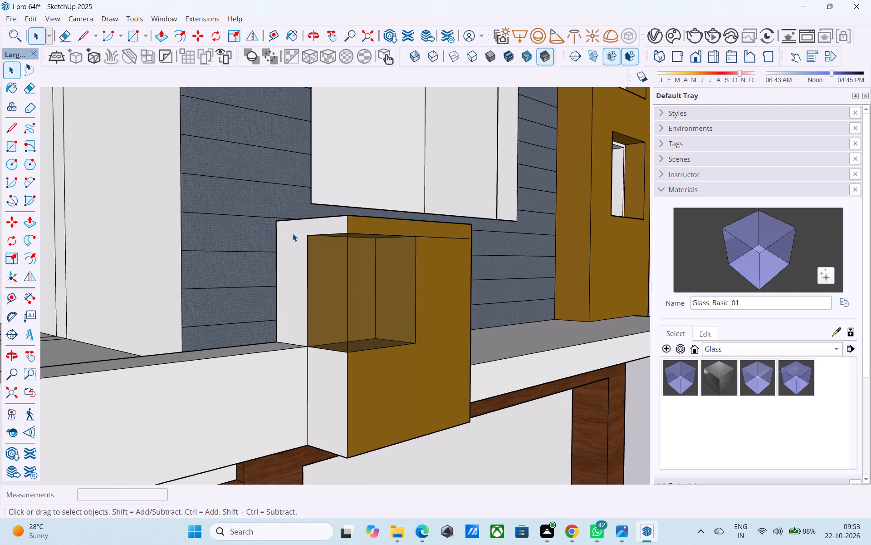
{"action": "key", "text": "ctrl+s"}
Examine the glazed block within the whole facade from above and from the front, and save the model.
{"action": "scroll", "coordinate": [293, 233], "scroll_direction": "down", "scroll_amount": 9}
{"action": "scroll", "coordinate": [313, 308], "scroll_direction": "down", "scroll_amount": 3}
{"action": "middle_click_drag", "start_coordinate": [383, 256], "coordinate": [357, 317]}
{"action": "scroll", "coordinate": [383, 238], "scroll_direction": "down", "scroll_amount": 5}
{"action": "middle_click_drag", "start_coordinate": [386, 241], "coordinate": [308, 265]}
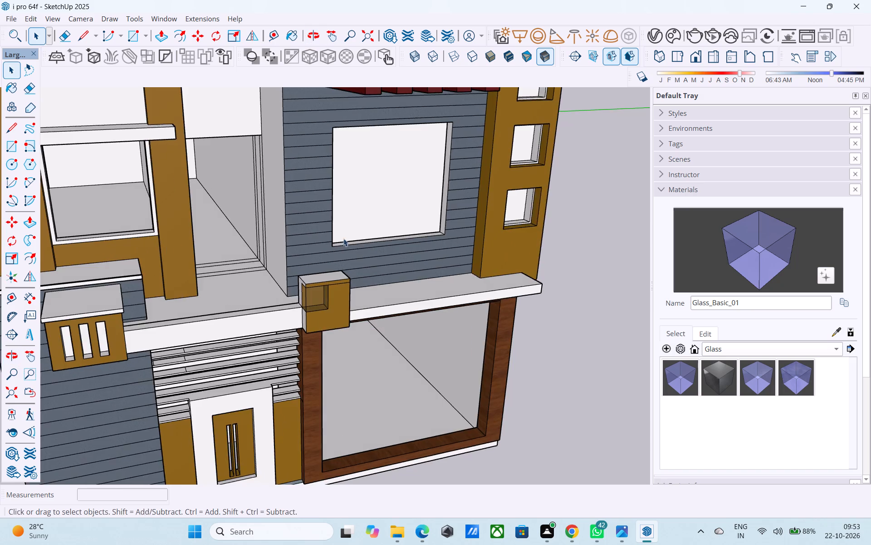
{"action": "scroll", "coordinate": [345, 241], "scroll_direction": "down", "scroll_amount": 8}
{"action": "scroll", "coordinate": [336, 335], "scroll_direction": "down", "scroll_amount": 4}
{"action": "middle_click_drag", "start_coordinate": [338, 342], "coordinate": [318, 313]}
{"action": "scroll", "coordinate": [354, 260], "scroll_direction": "up", "scroll_amount": 5}
{"action": "middle_click_drag", "start_coordinate": [355, 266], "coordinate": [352, 264]}
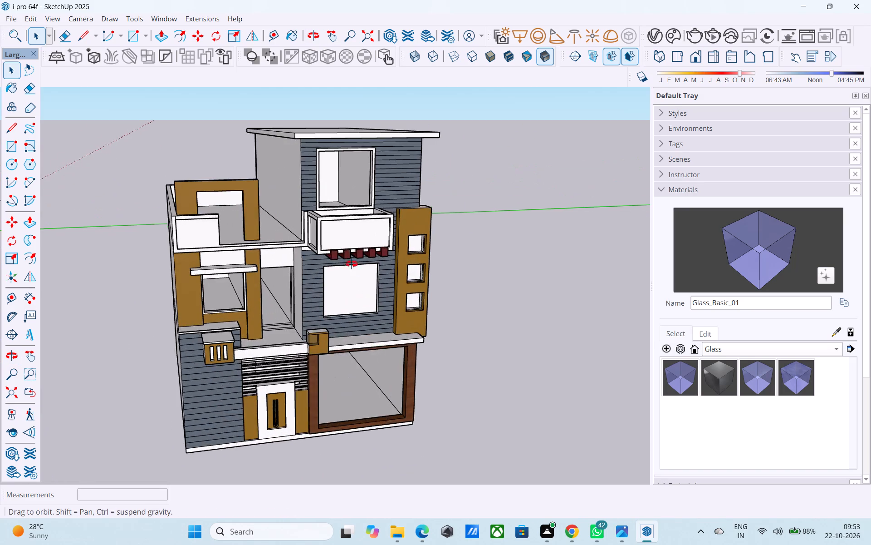
{"action": "middle_click_drag", "start_coordinate": [352, 264], "coordinate": [302, 217]}
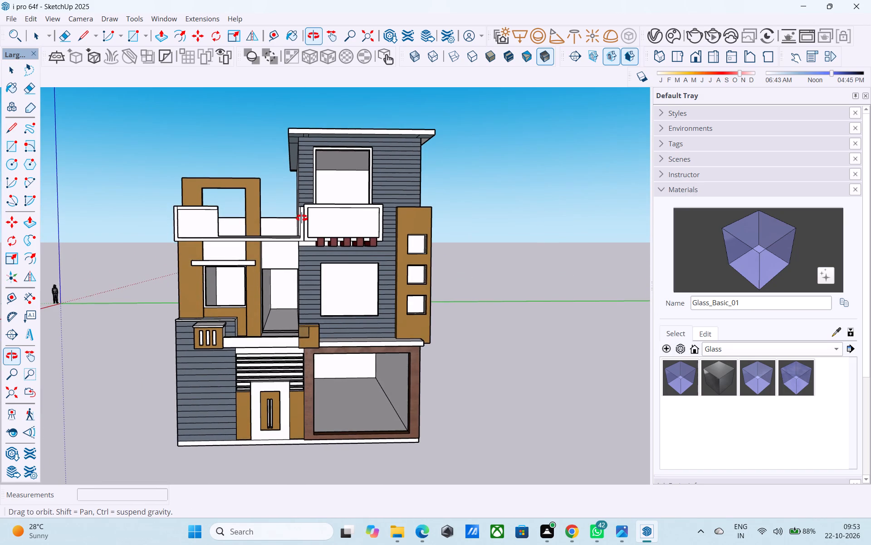
{"action": "key", "text": "ctrl+s"}
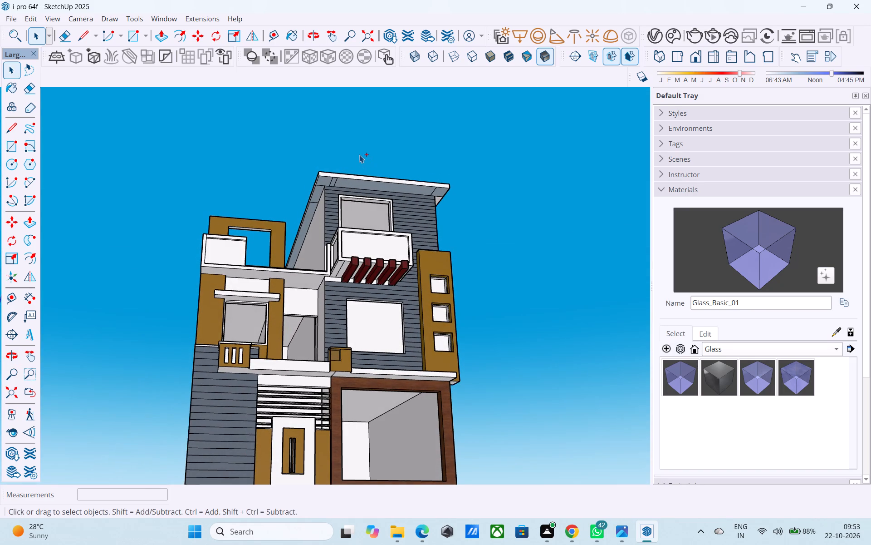
Erase the leftover dividing lines across the underside of the roof overhang around the upper storey.
{"action": "scroll", "coordinate": [357, 155], "scroll_direction": "up", "scroll_amount": 4}
{"action": "middle_click_drag", "start_coordinate": [370, 186], "coordinate": [209, 173]}
{"action": "middle_click_drag", "start_coordinate": [559, 167], "coordinate": [479, 151]}
{"action": "scroll", "coordinate": [484, 155], "scroll_direction": "up", "scroll_amount": 4}
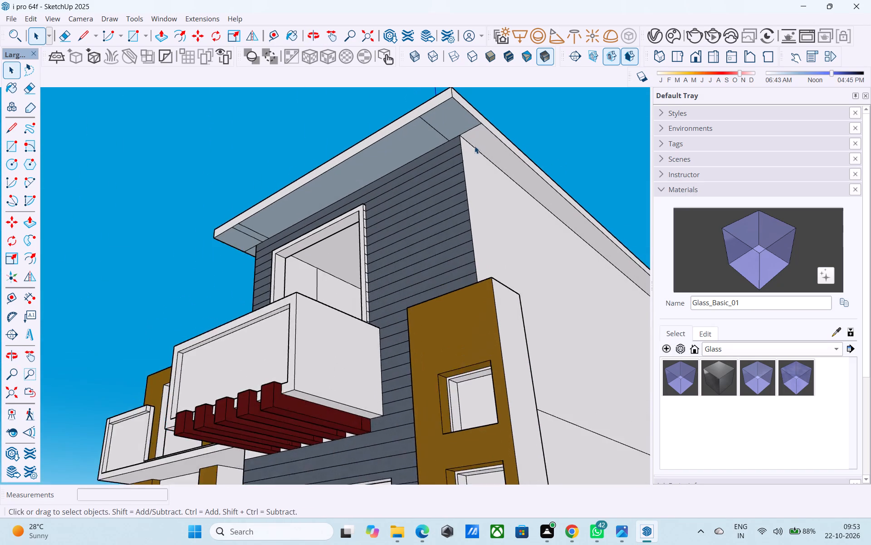
{"action": "key", "text": "e"}
{"action": "left_click", "coordinate": [471, 129]}
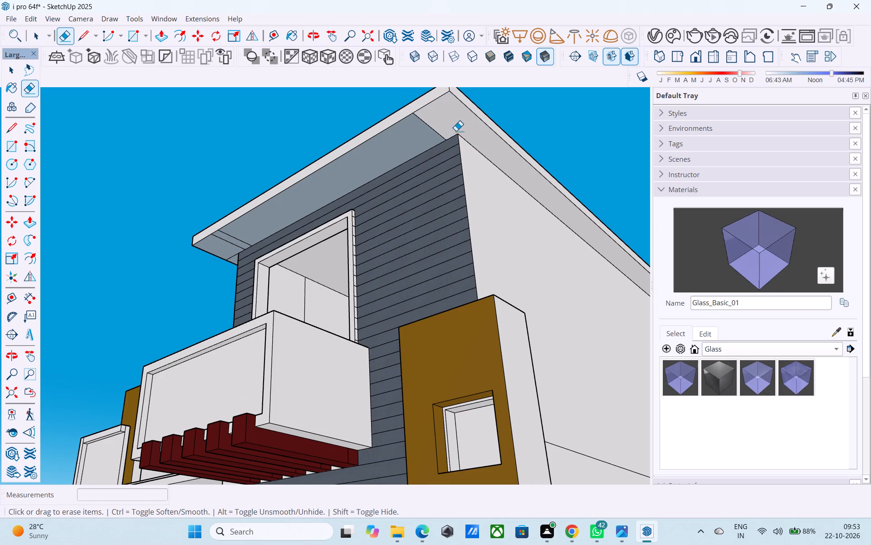
{"action": "left_click", "coordinate": [437, 132]}
{"action": "left_click", "coordinate": [234, 244]}
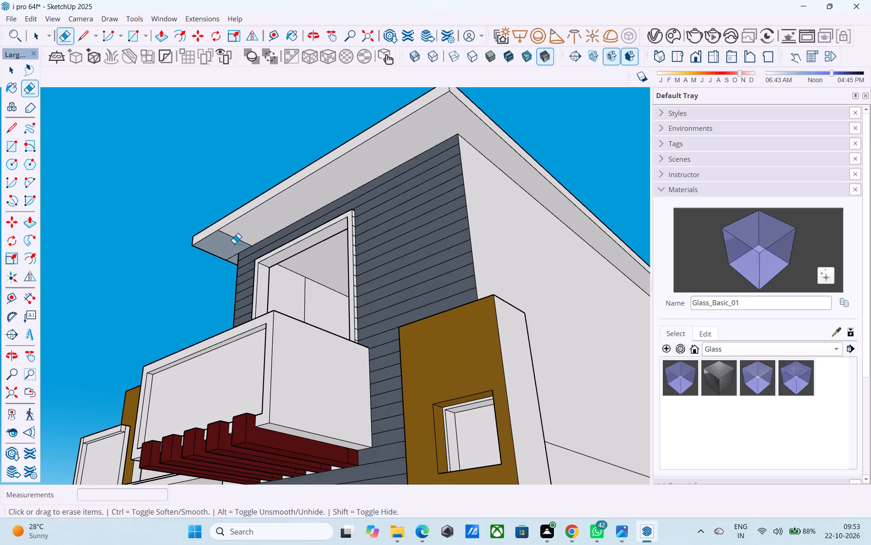
{"action": "left_click", "coordinate": [235, 238]}
{"action": "middle_click_drag", "start_coordinate": [235, 238], "coordinate": [453, 202]}
{"action": "middle_click_drag", "start_coordinate": [216, 231], "coordinate": [281, 230]}
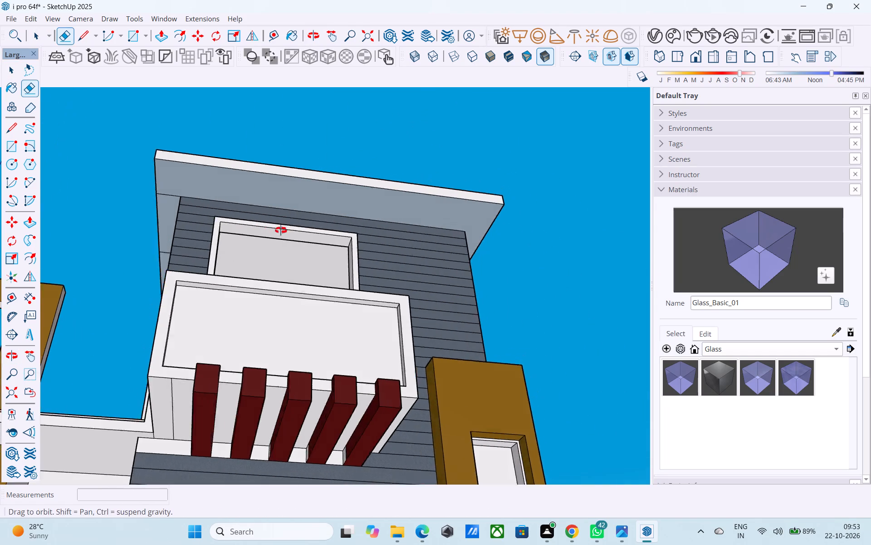
{"action": "middle_click_drag", "start_coordinate": [281, 230], "coordinate": [360, 237]}
{"action": "left_click_drag", "start_coordinate": [127, 201], "coordinate": [127, 193]}
{"action": "left_click_drag", "start_coordinate": [166, 150], "coordinate": [170, 144]}
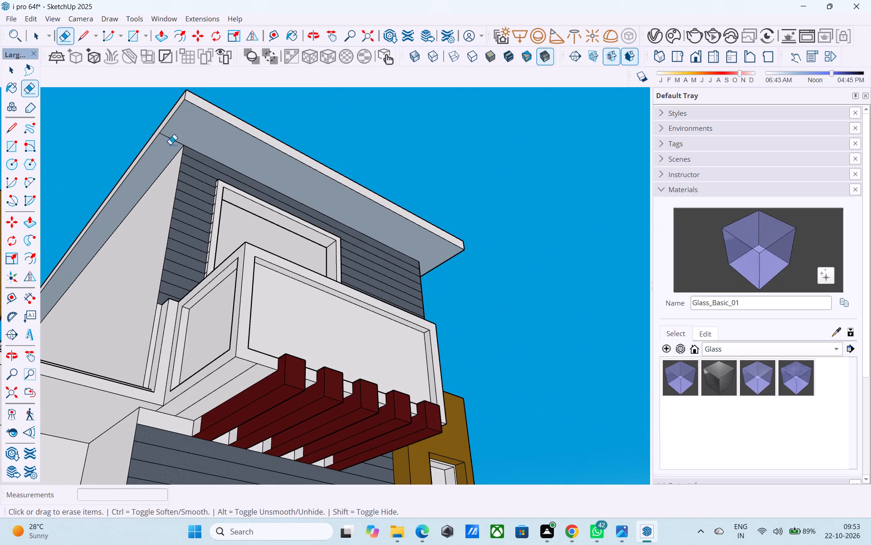
{"action": "left_click_drag", "start_coordinate": [170, 144], "coordinate": [186, 133]}
Reverse the blue-grey underside face of the roof overhang so its white front side faces out, and save the model.
{"action": "key", "text": "v"}
{"action": "left_click", "coordinate": [186, 132]}
{"action": "key", "text": "space"}
{"action": "left_click", "coordinate": [186, 132]}
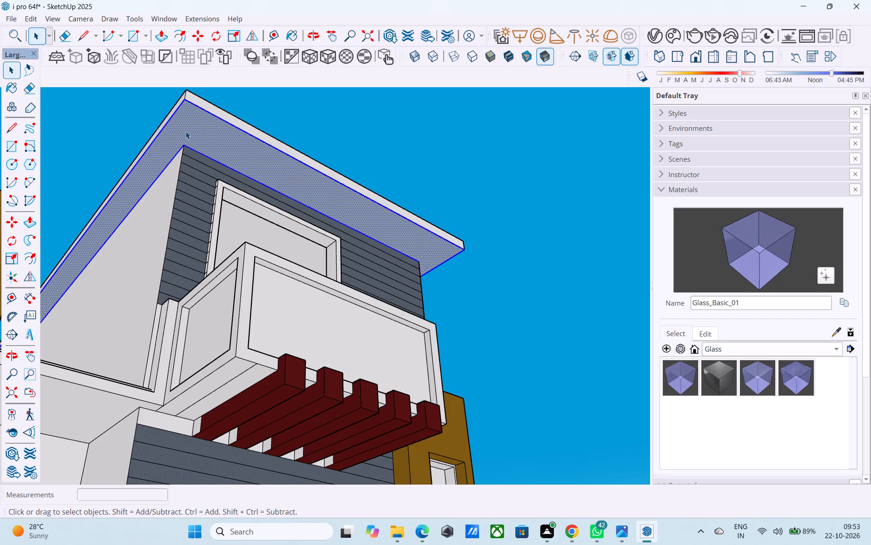
{"action": "left_click", "coordinate": [186, 131]}
{"action": "right_click", "coordinate": [186, 131]}
{"action": "left_click", "coordinate": [249, 285]}
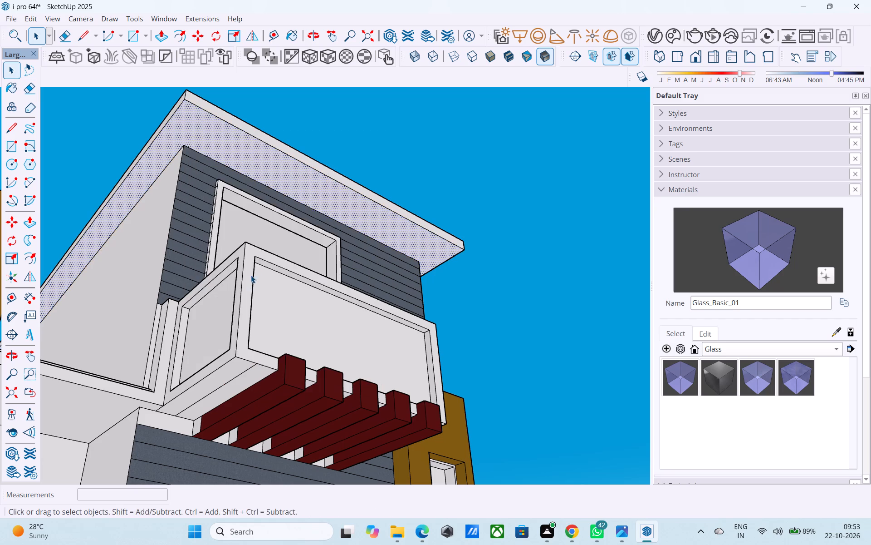
{"action": "middle_click_drag", "start_coordinate": [258, 249], "coordinate": [254, 394]}
{"action": "scroll", "coordinate": [292, 308], "scroll_direction": "down", "scroll_amount": 4}
{"action": "middle_click_drag", "start_coordinate": [307, 288], "coordinate": [273, 388]}
{"action": "key", "text": "ctrl+s"}
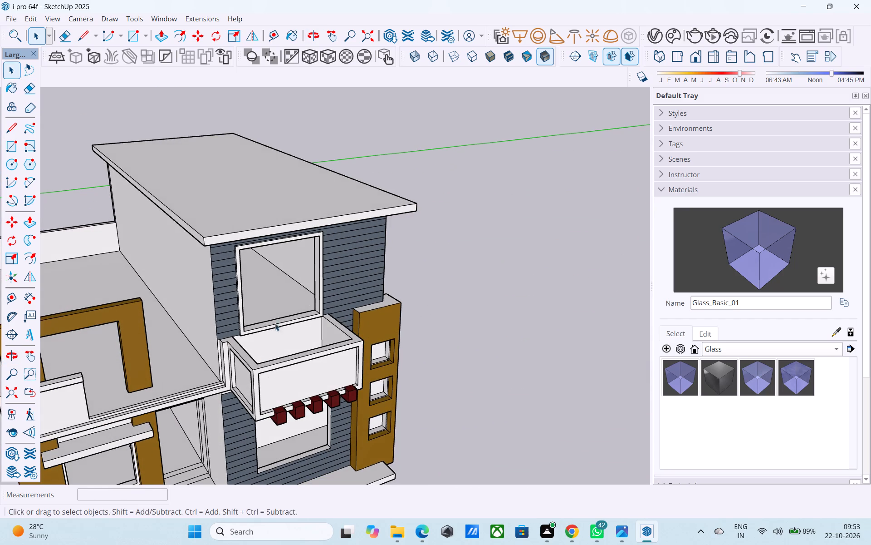
Draw a 1' by 1' square on the recessed front panel of the upper balcony, near the panel's left end.
{"action": "middle_click_drag", "start_coordinate": [292, 284], "coordinate": [293, 255], "text": "shift"}
{"action": "scroll", "coordinate": [293, 254], "scroll_direction": "down", "scroll_amount": 4}
{"action": "middle_click_drag", "start_coordinate": [312, 322], "coordinate": [313, 310], "text": "shift"}
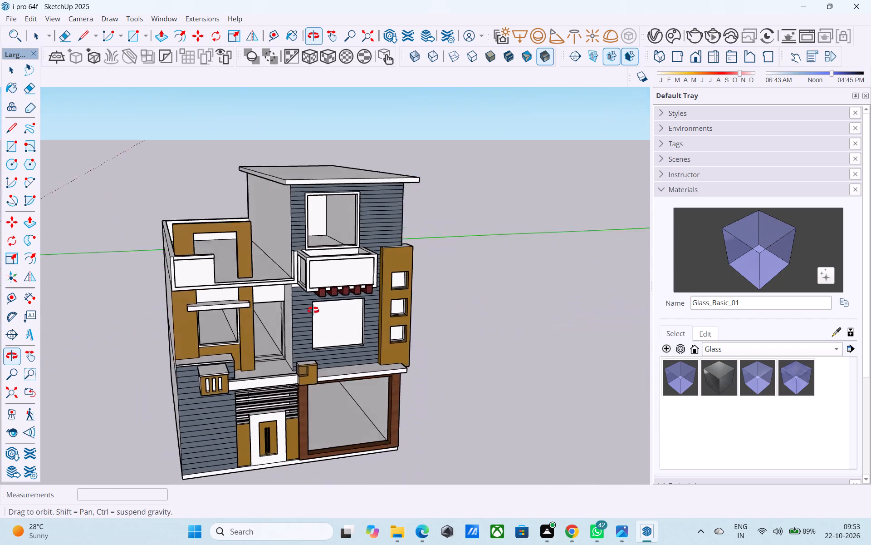
{"action": "middle_click_drag", "start_coordinate": [313, 310], "coordinate": [298, 265], "text": "shift"}
{"action": "scroll", "coordinate": [318, 266], "scroll_direction": "up", "scroll_amount": 9}
{"action": "middle_click_drag", "start_coordinate": [324, 260], "coordinate": [322, 277], "text": "shift"}
{"action": "middle_click_drag", "start_coordinate": [320, 278], "coordinate": [356, 272], "text": "shift"}
{"action": "middle_click_drag", "start_coordinate": [356, 272], "coordinate": [349, 272]}
{"action": "key", "text": "r"}
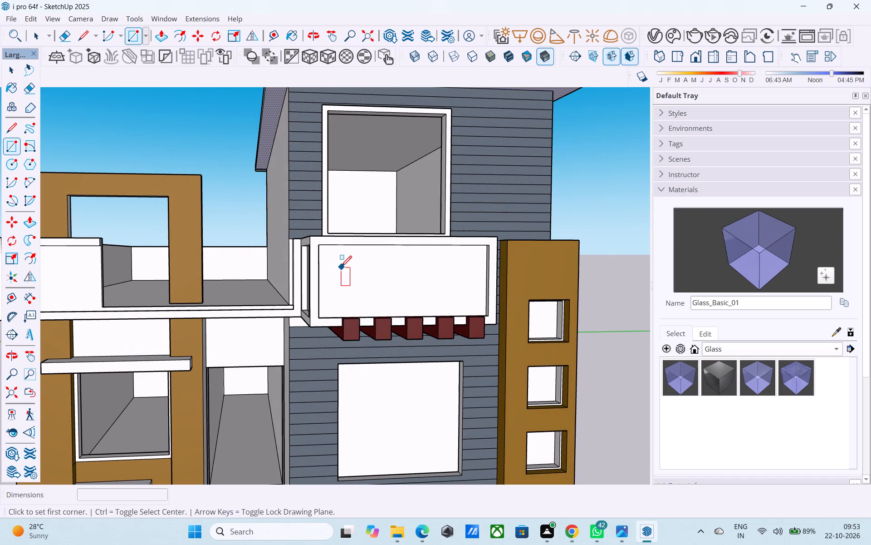
{"action": "left_click", "coordinate": [337, 263]}
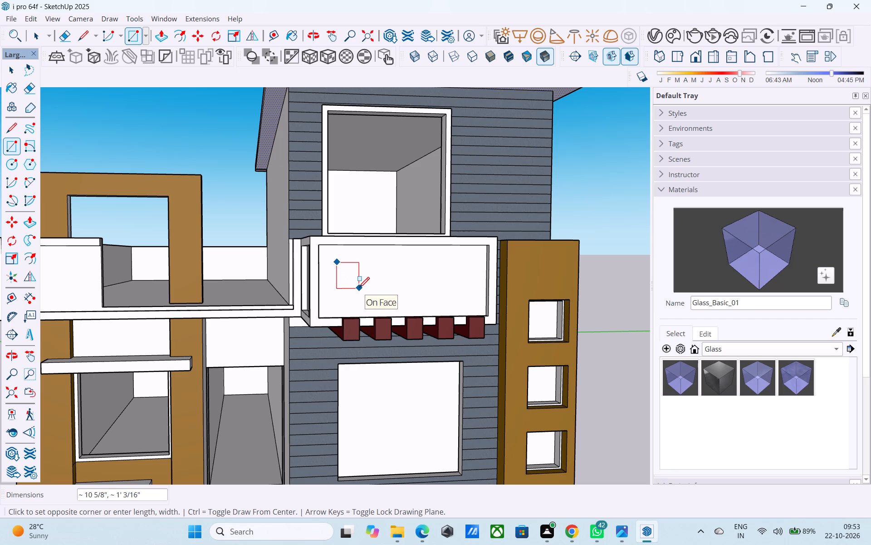
{"action": "type", "text": "1',1'"}
{"action": "key", "text": "Return"}
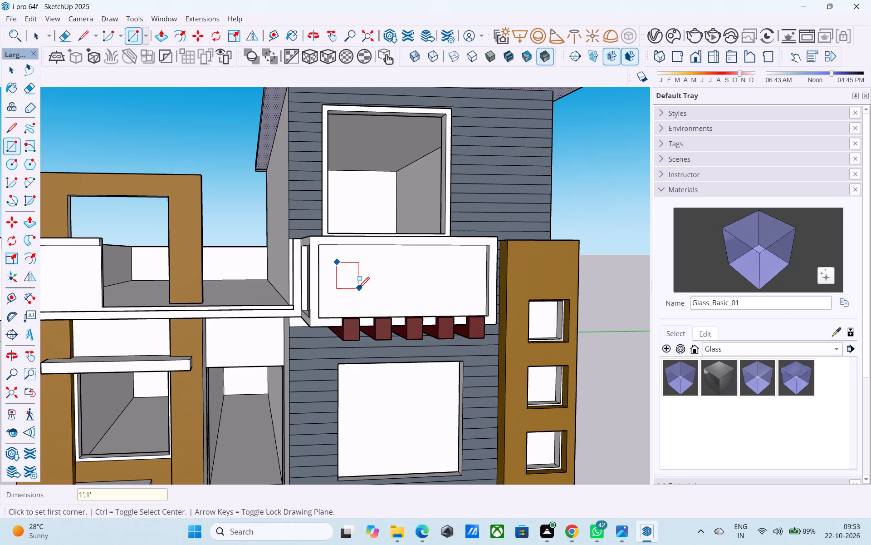
{"action": "key", "text": "space"}
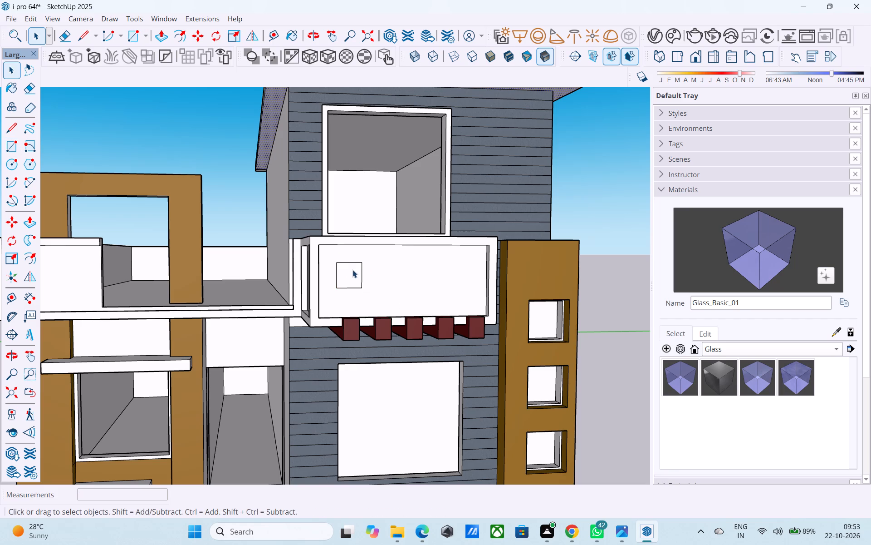
Copy the square three times along the balcony panel at about 1' 5" spacing to make a row of four.
{"action": "left_click", "coordinate": [351, 271]}
{"action": "key", "text": "m"}
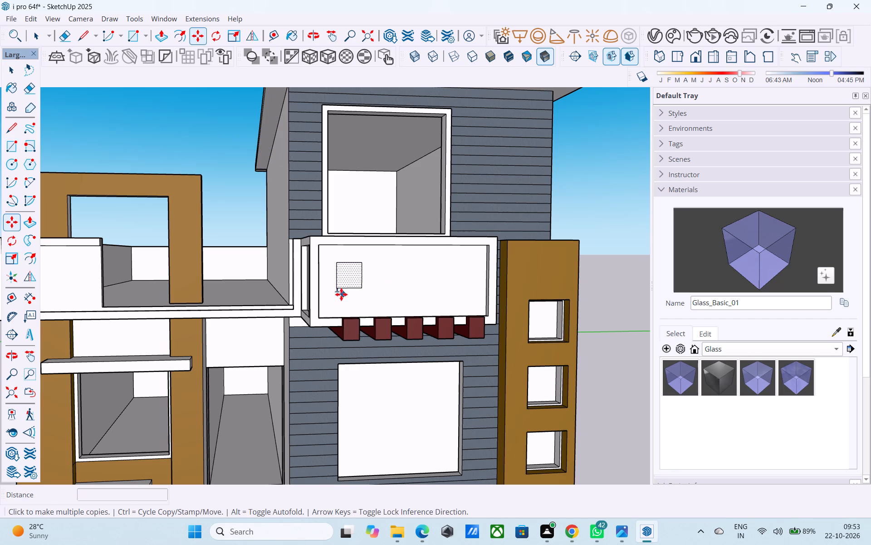
{"action": "left_click", "coordinate": [338, 290]}
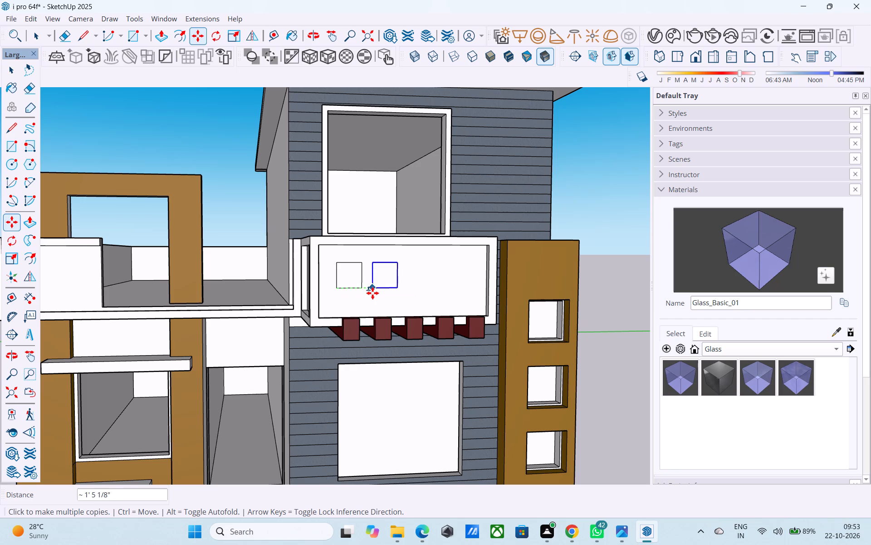
{"action": "left_click", "coordinate": [372, 293]}
{"action": "left_click", "coordinate": [407, 289]}
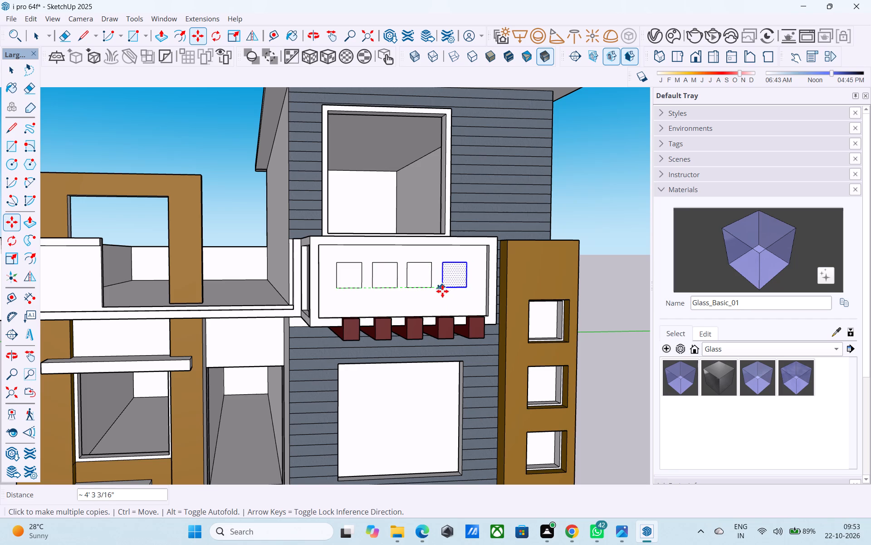
{"action": "left_click", "coordinate": [442, 291]}
Offset the outlines of the first and second squares from the left inward by 1".
{"action": "middle_click_drag", "start_coordinate": [438, 292], "coordinate": [387, 315]}
{"action": "key", "text": "space"}
{"action": "scroll", "coordinate": [331, 289], "scroll_direction": "up", "scroll_amount": 3}
{"action": "left_click", "coordinate": [325, 284]}
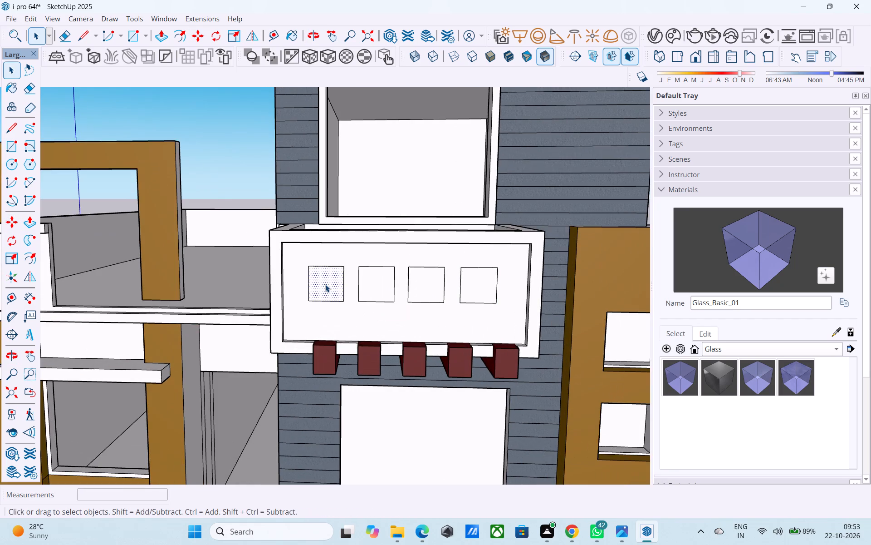
{"action": "scroll", "coordinate": [325, 284], "scroll_direction": "up", "scroll_amount": 4}
{"action": "key", "text": "f"}
{"action": "left_click", "coordinate": [325, 284]}
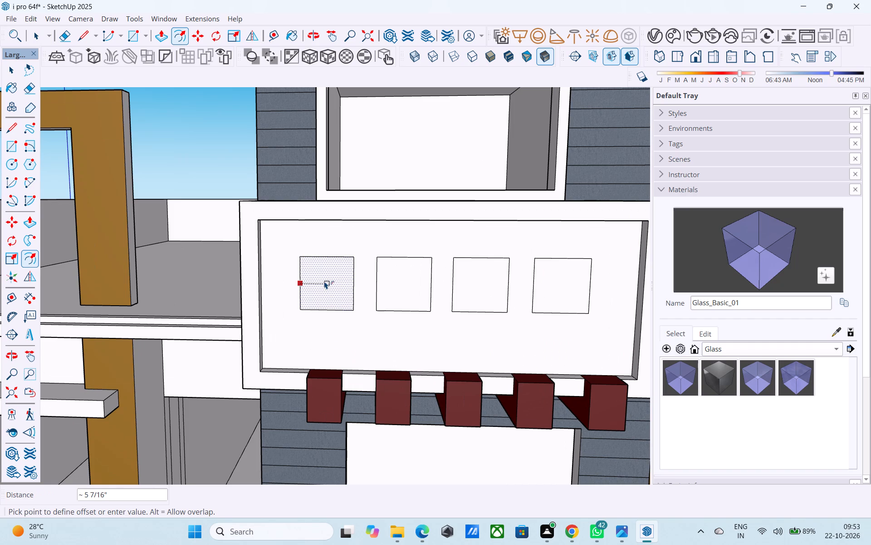
{"action": "type", "text": "1\""}
{"action": "key", "text": "Return"}
{"action": "key", "text": "space"}
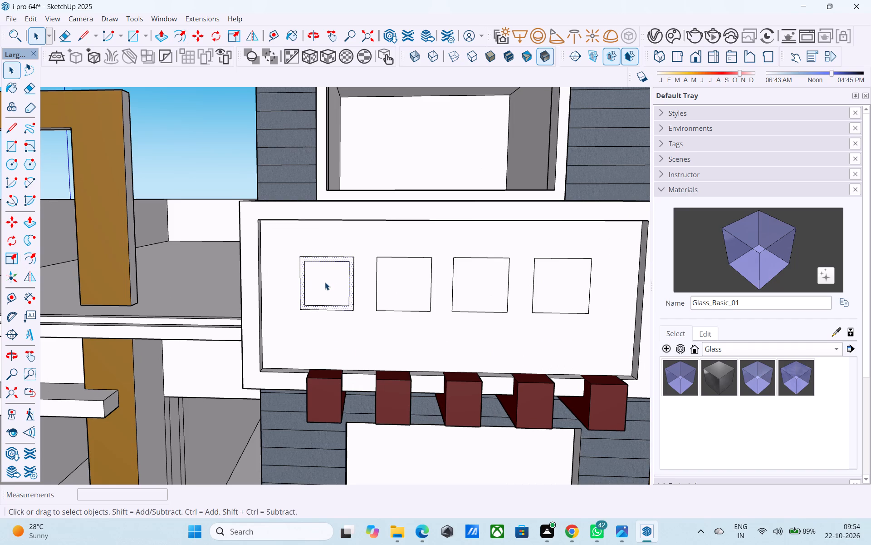
{"action": "left_click", "coordinate": [413, 293]}
{"action": "key", "text": "f"}
{"action": "left_click", "coordinate": [410, 289]}
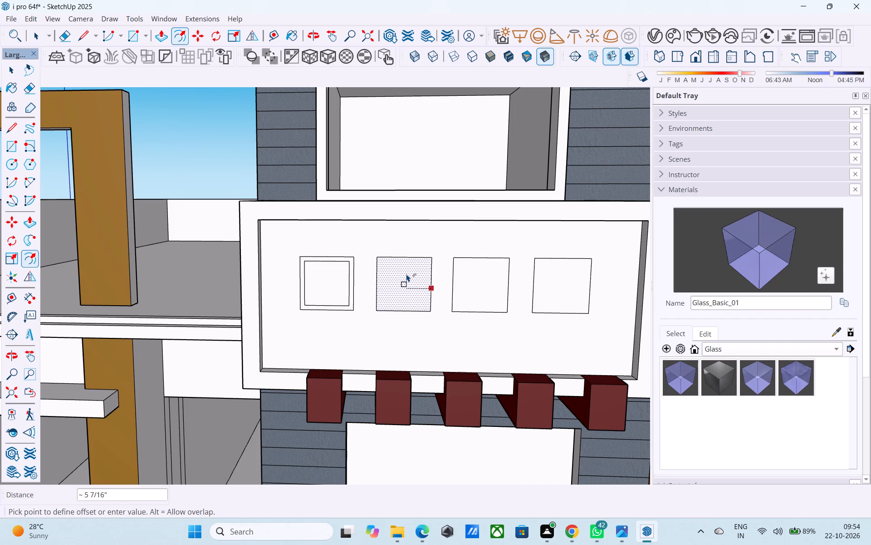
{"action": "type", "text": "1\""}
{"action": "key", "text": "Return"}
{"action": "key", "text": "space"}
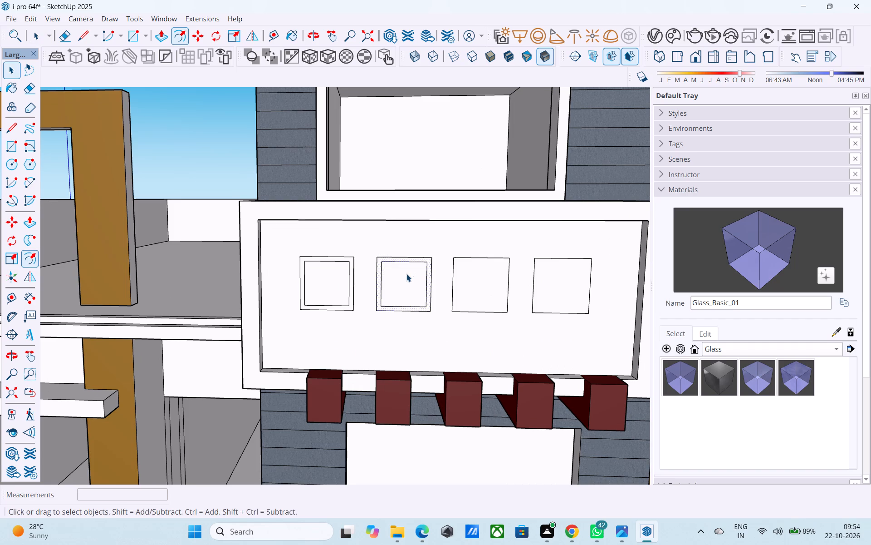
Offset the outlines of the third and fourth squares on the balcony panel inward by 1".
{"action": "left_click", "coordinate": [478, 287]}
{"action": "key", "text": "f"}
{"action": "left_click", "coordinate": [478, 287]}
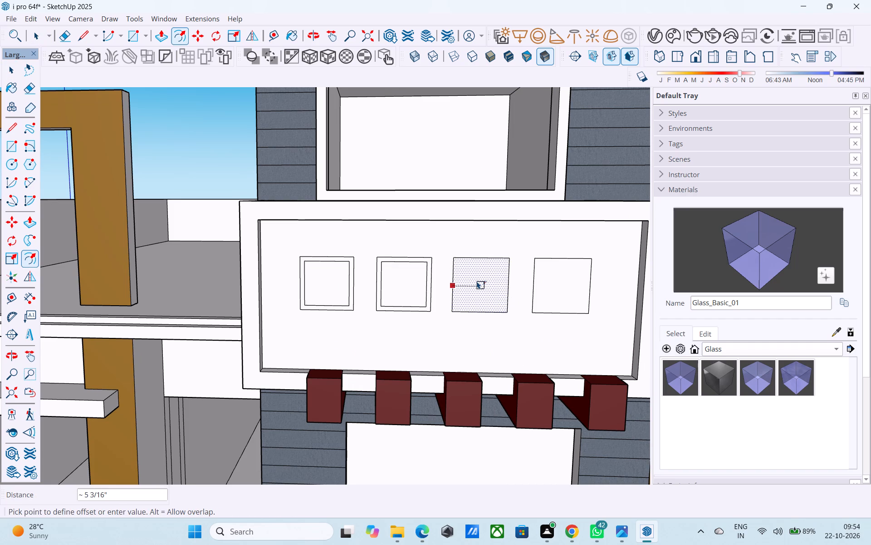
{"action": "type", "text": "1\""}
{"action": "key", "text": "Return"}
{"action": "key", "text": "space"}
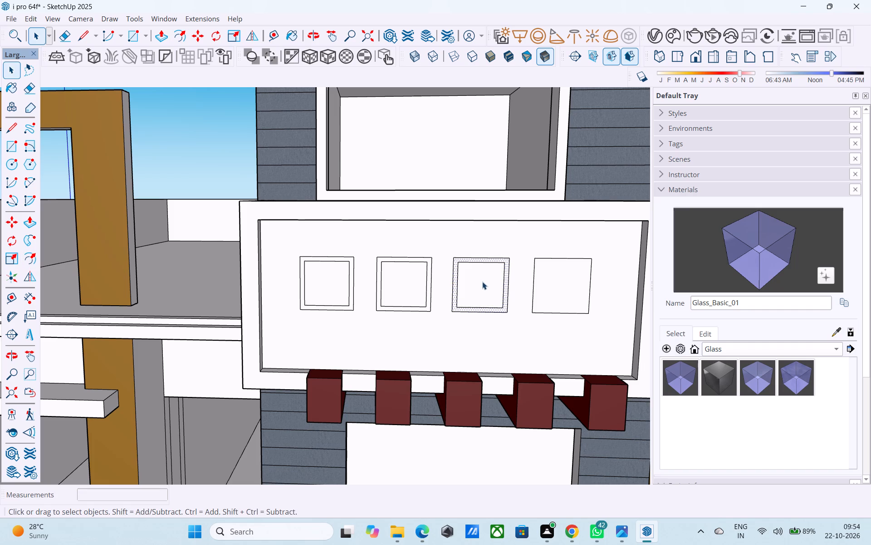
{"action": "left_click", "coordinate": [568, 284]}
{"action": "key", "text": "f"}
{"action": "left_click", "coordinate": [569, 284]}
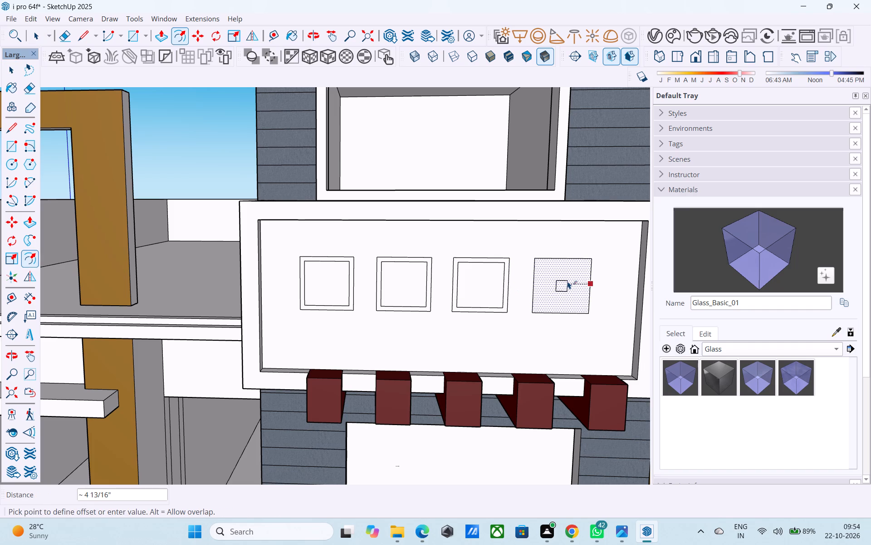
{"action": "type", "text": "1\""}
{"action": "key", "text": "Return"}
{"action": "key", "text": "space"}
Push the inner faces of all four squares 3" through the balcony wall as openings and save the model.
{"action": "left_click", "coordinate": [568, 281]}
{"action": "key", "text": "p"}
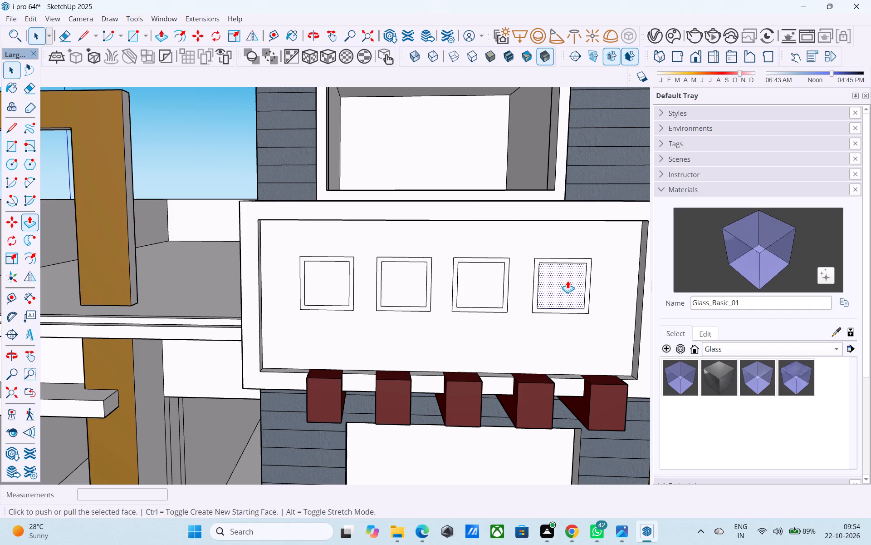
{"action": "left_click", "coordinate": [568, 281]}
{"action": "scroll", "coordinate": [555, 272], "scroll_direction": "up", "scroll_amount": 6}
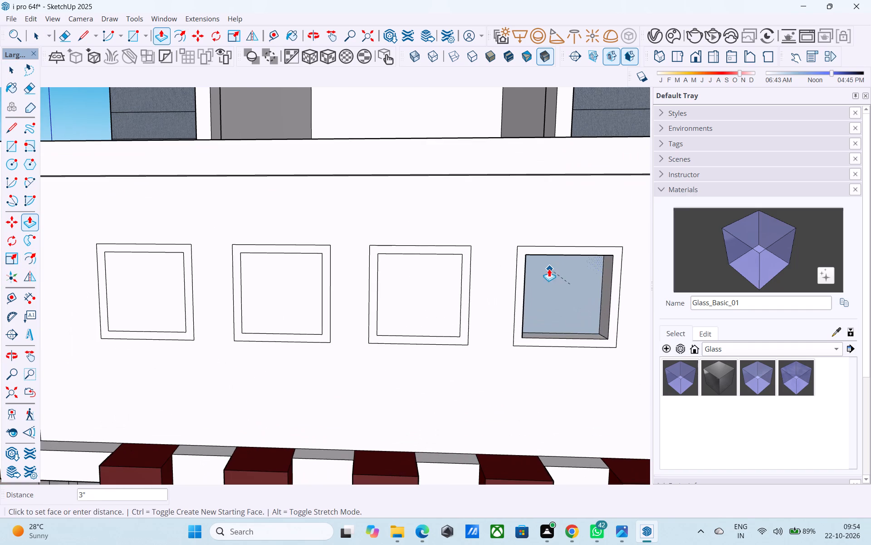
{"action": "scroll", "coordinate": [548, 268], "scroll_direction": "up", "scroll_amount": 4}
{"action": "left_click", "coordinate": [550, 269]}
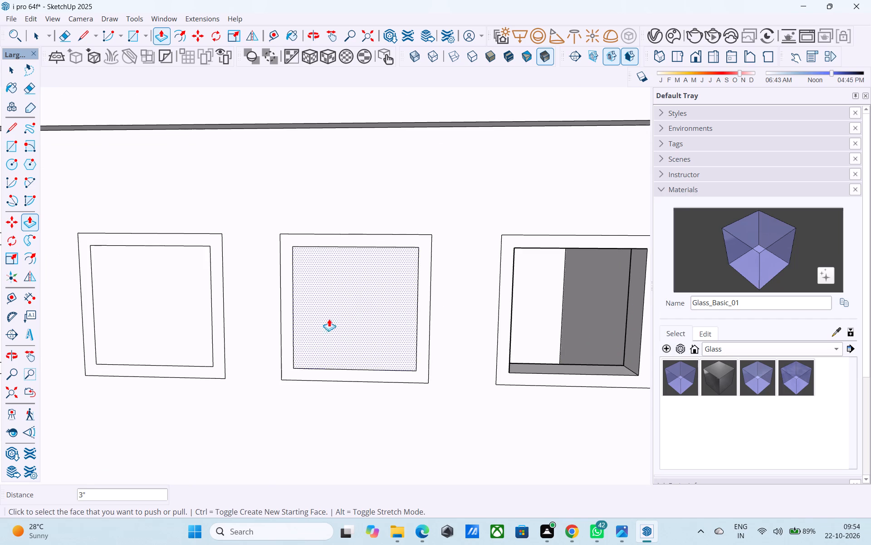
{"action": "double_click", "coordinate": [331, 317]}
{"action": "scroll", "coordinate": [416, 254], "scroll_direction": "down", "scroll_amount": 5}
{"action": "middle_click_drag", "start_coordinate": [395, 291], "coordinate": [389, 336]}
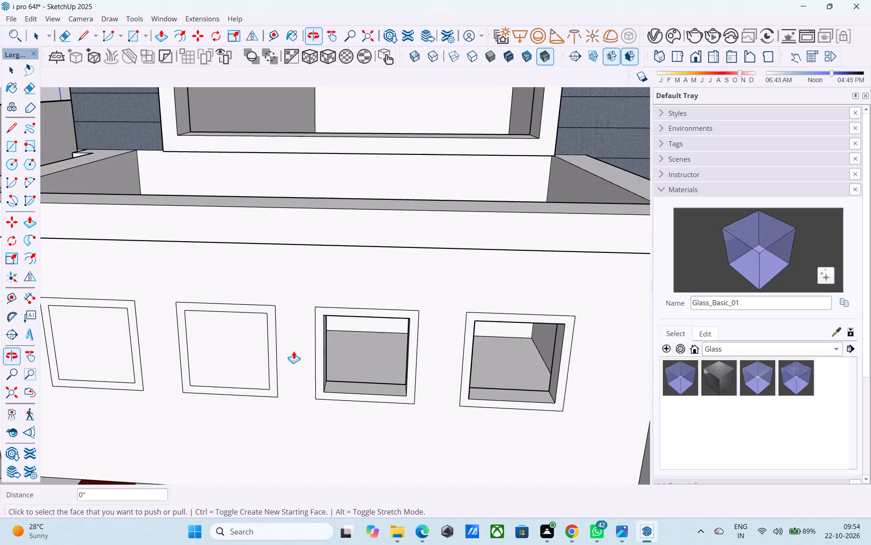
{"action": "double_click", "coordinate": [225, 342]}
{"action": "double_click", "coordinate": [109, 342]}
{"action": "scroll", "coordinate": [288, 255], "scroll_direction": "down", "scroll_amount": 6}
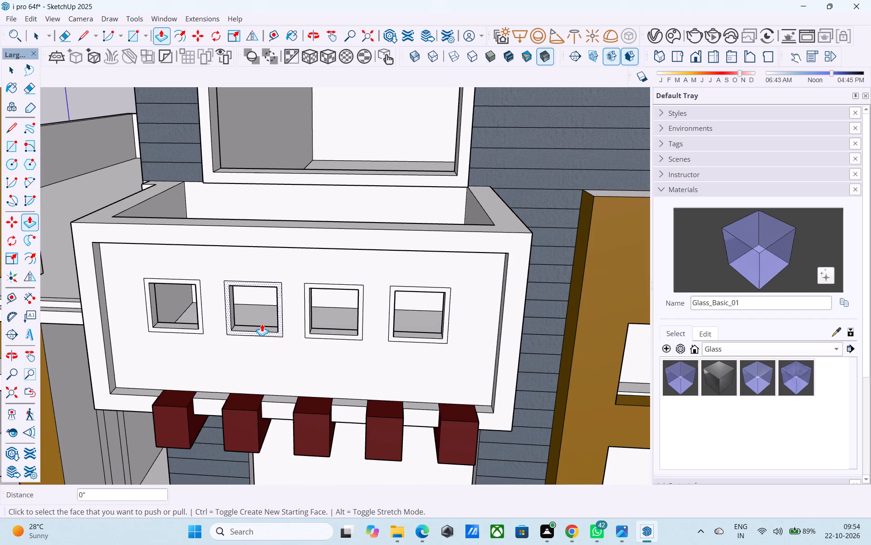
{"action": "key", "text": "ctrl+s"}
{"action": "key", "text": "space"}
Examine the balcony with its four square openings from the front and from both sides of the facade.
{"action": "scroll", "coordinate": [262, 324], "scroll_direction": "down", "scroll_amount": 5}
{"action": "middle_click_drag", "start_coordinate": [262, 324], "coordinate": [284, 270]}
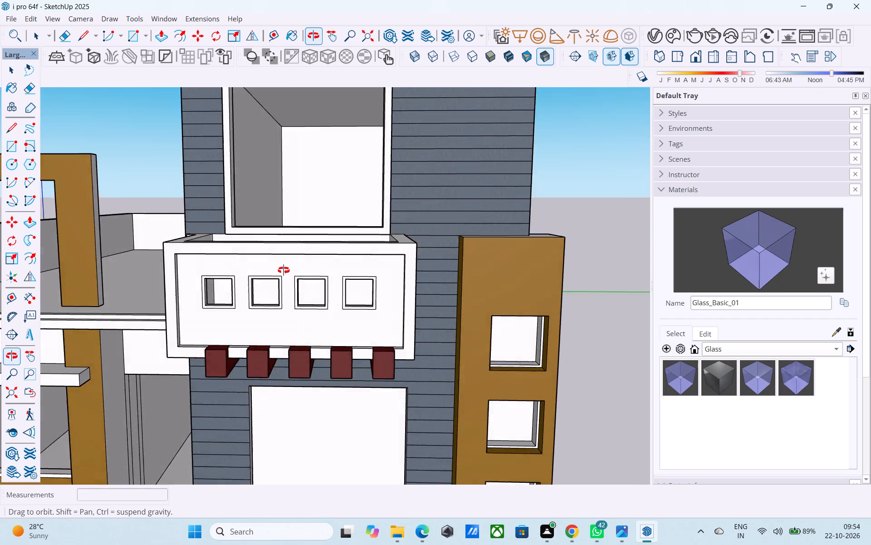
{"action": "middle_click_drag", "start_coordinate": [284, 270], "coordinate": [315, 300]}
{"action": "middle_click_drag", "start_coordinate": [238, 339], "coordinate": [315, 326], "text": "shift"}
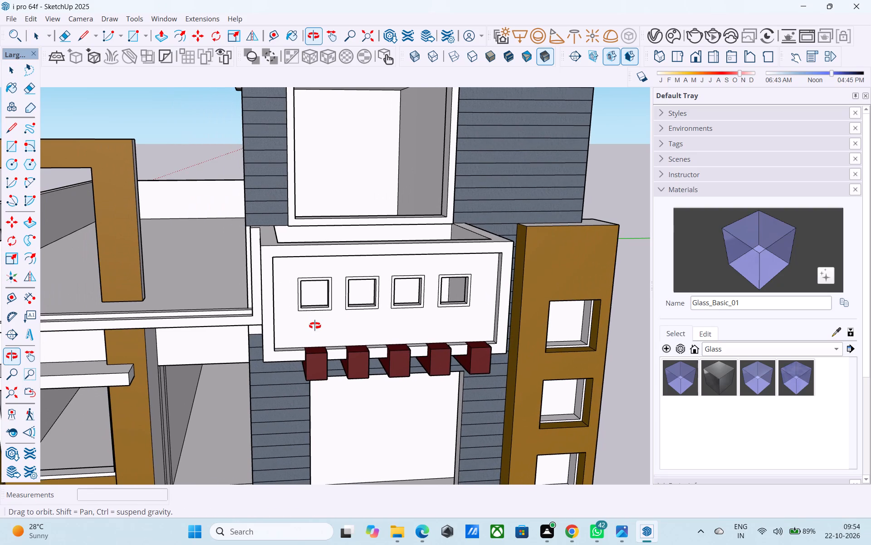
{"action": "middle_click_drag", "start_coordinate": [315, 326], "coordinate": [385, 320], "text": "shift"}
{"action": "scroll", "coordinate": [396, 311], "scroll_direction": "down", "scroll_amount": 6}
{"action": "middle_click_drag", "start_coordinate": [330, 320], "coordinate": [475, 318], "text": "shift"}
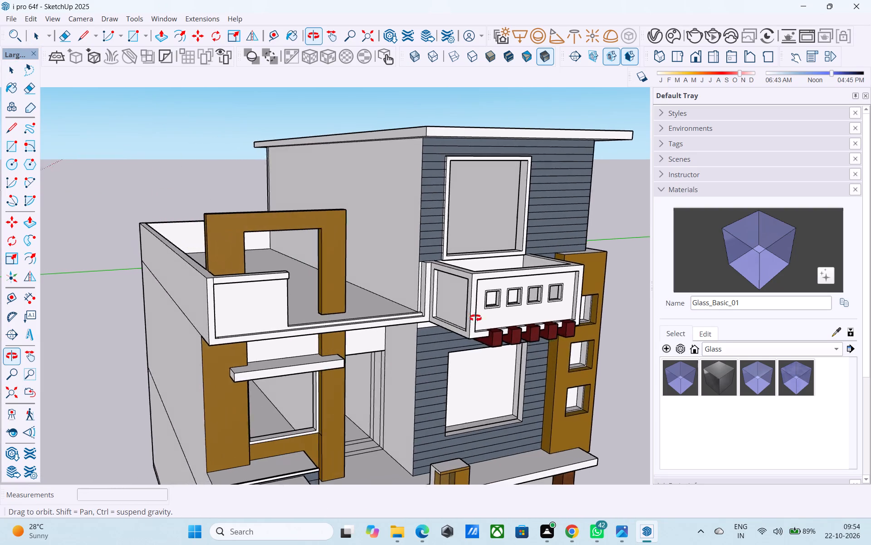
{"action": "middle_click_drag", "start_coordinate": [475, 318], "coordinate": [96, 344], "text": "shift"}
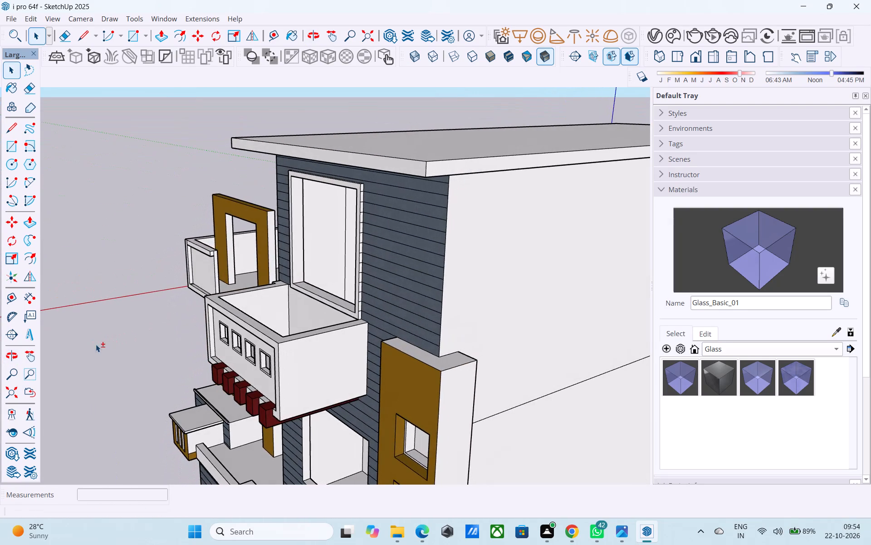
Erase the leftover vertical line on the end face of the terrace parapet beside the brown frame.
{"action": "middle_click_drag", "start_coordinate": [250, 300], "coordinate": [295, 360], "text": "shift"}
{"action": "scroll", "coordinate": [282, 305], "scroll_direction": "up", "scroll_amount": 10}
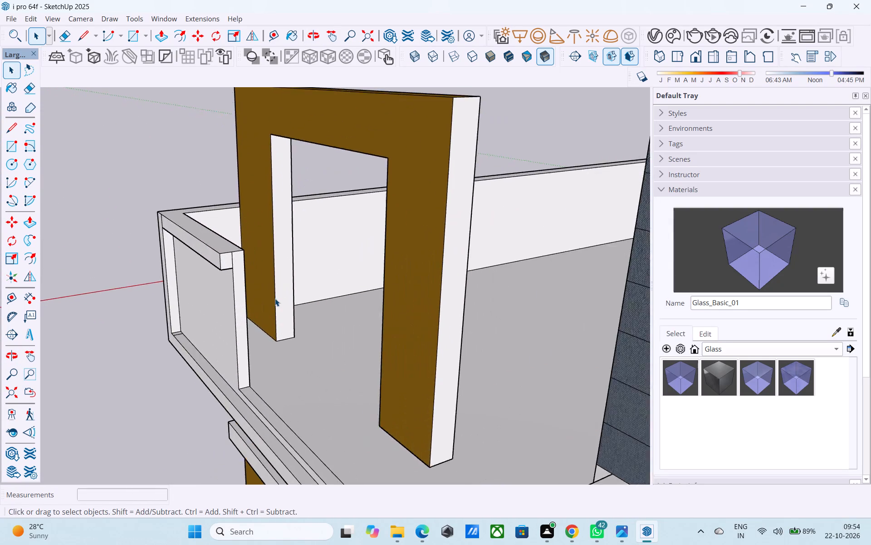
{"action": "middle_click_drag", "start_coordinate": [275, 298], "coordinate": [357, 322]}
{"action": "scroll", "coordinate": [329, 295], "scroll_direction": "up", "scroll_amount": 4}
{"action": "key", "text": "e"}
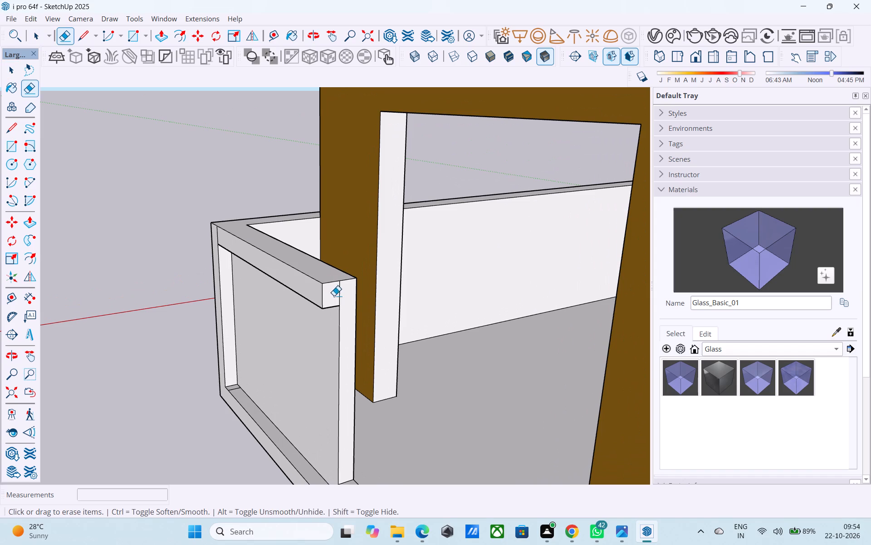
{"action": "left_click", "coordinate": [337, 296]}
{"action": "key", "text": "space"}
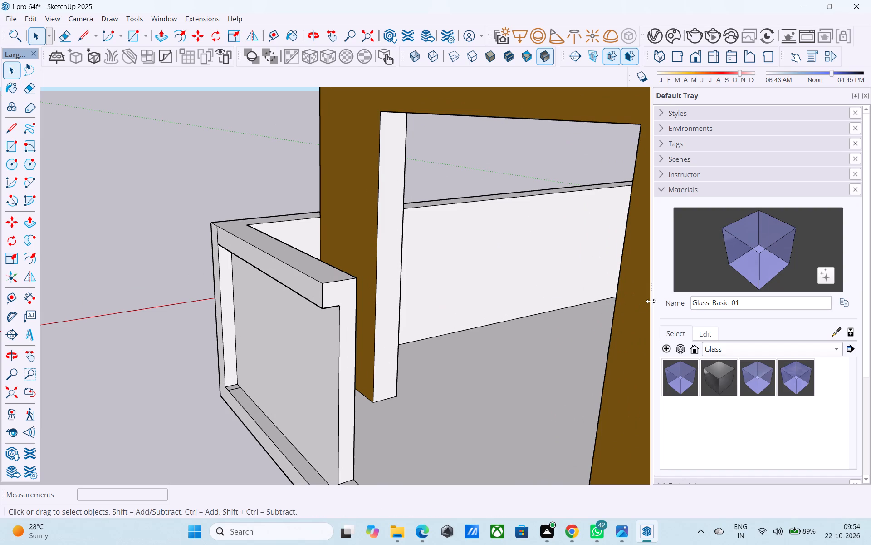
Erase the leftover line at the outer front corner of the same parapet's top border.
{"action": "scroll", "coordinate": [651, 302], "scroll_direction": "down", "scroll_amount": 4}
{"action": "scroll", "coordinate": [566, 285], "scroll_direction": "down", "scroll_amount": 4}
{"action": "middle_click_drag", "start_coordinate": [438, 321], "coordinate": [433, 310]}
{"action": "scroll", "coordinate": [376, 287], "scroll_direction": "up", "scroll_amount": 4}
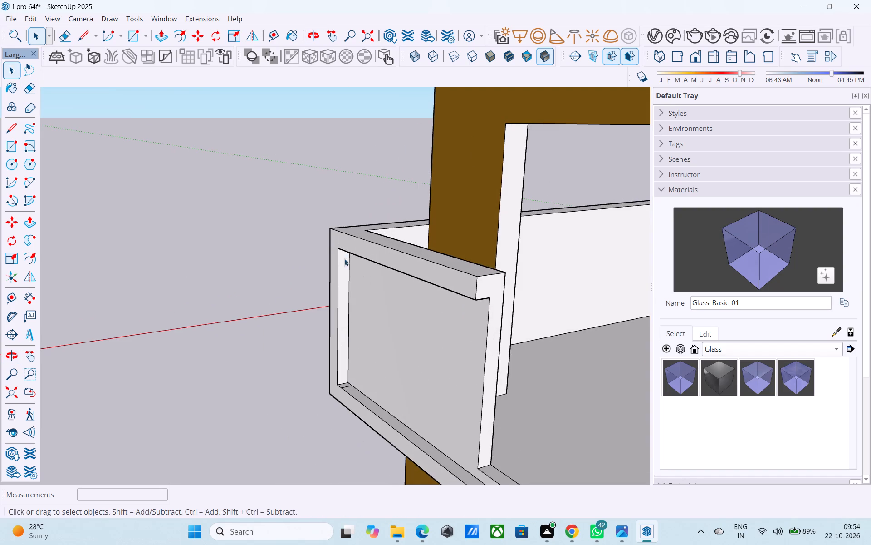
{"action": "key", "text": "e"}
{"action": "scroll", "coordinate": [334, 249], "scroll_direction": "up", "scroll_amount": 3}
{"action": "left_click_drag", "start_coordinate": [343, 239], "coordinate": [338, 237]}
{"action": "key", "text": "space"}
Pull the inner side face of the terrace parapet inward by 3" to thicken the wall.
{"action": "middle_click_drag", "start_coordinate": [402, 279], "coordinate": [388, 276]}
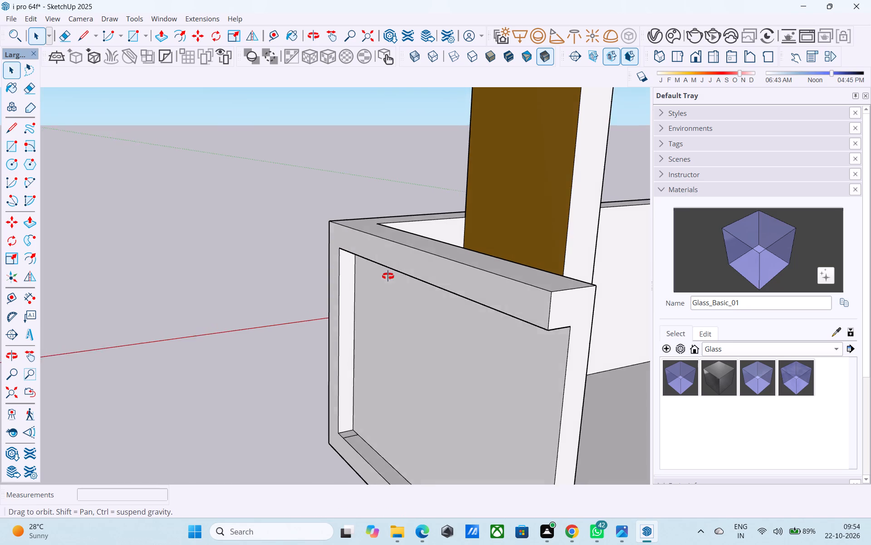
{"action": "middle_click_drag", "start_coordinate": [388, 276], "coordinate": [244, 285]}
{"action": "left_click", "coordinate": [333, 345]}
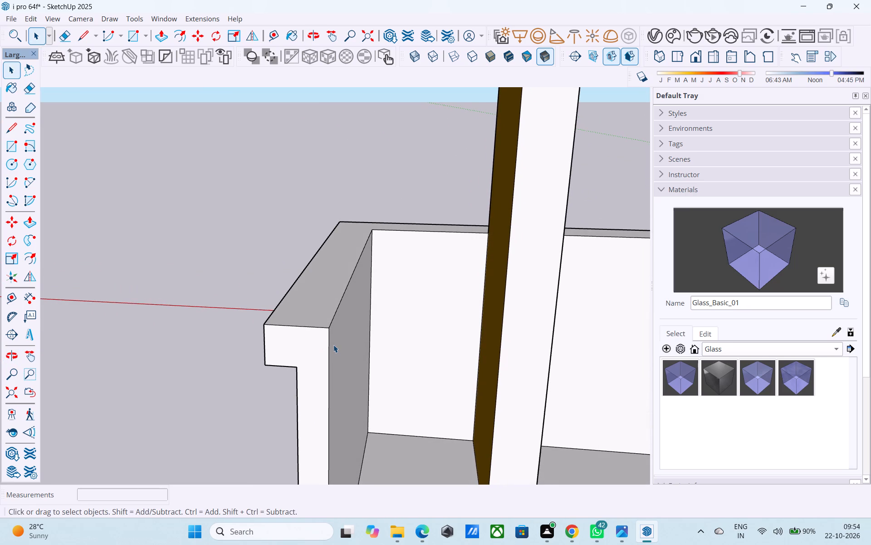
{"action": "key", "text": "p"}
{"action": "left_click", "coordinate": [333, 345]}
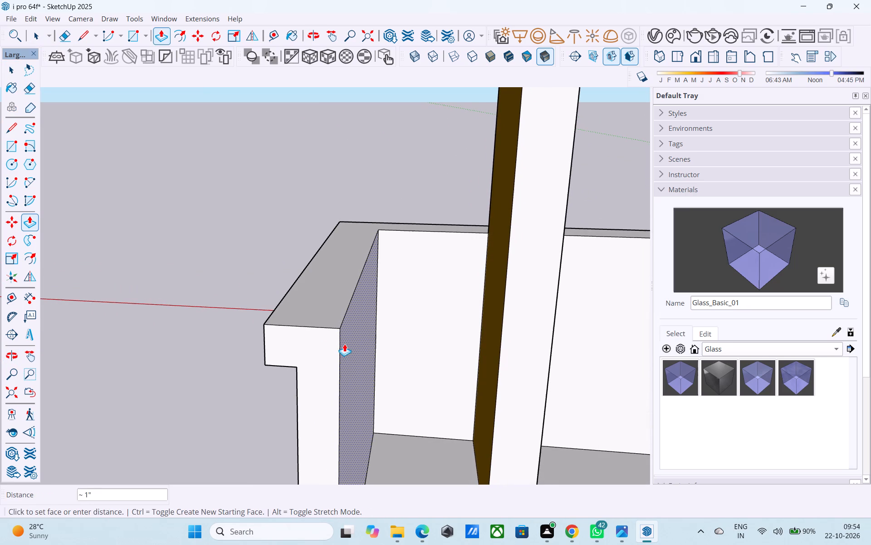
{"action": "type", "text": "3\""}
{"action": "key", "text": "Return"}
Draw a 2" by 2" square on the parapet's end face, just below its projecting top border.
{"action": "middle_click_drag", "start_coordinate": [348, 346], "coordinate": [462, 331]}
{"action": "scroll", "coordinate": [382, 322], "scroll_direction": "down", "scroll_amount": 11}
{"action": "middle_click_drag", "start_coordinate": [302, 340], "coordinate": [775, 357]}
{"action": "middle_click_drag", "start_coordinate": [408, 386], "coordinate": [577, 379]}
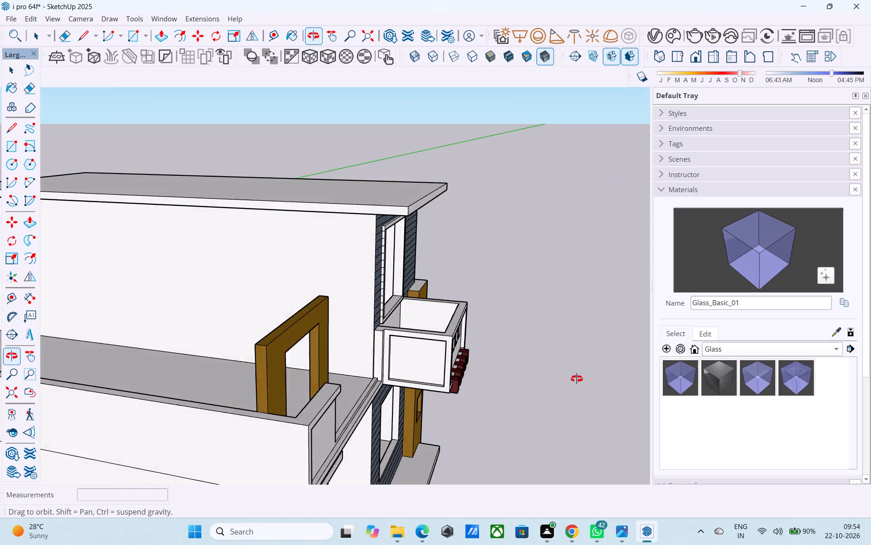
{"action": "middle_click_drag", "start_coordinate": [577, 379], "coordinate": [140, 339]}
{"action": "scroll", "coordinate": [138, 336], "scroll_direction": "up", "scroll_amount": 7}
{"action": "middle_click_drag", "start_coordinate": [138, 336], "coordinate": [120, 342]}
{"action": "scroll", "coordinate": [405, 317], "scroll_direction": "down", "scroll_amount": 2}
{"action": "middle_click_drag", "start_coordinate": [402, 325], "coordinate": [349, 347]}
{"action": "scroll", "coordinate": [274, 314], "scroll_direction": "up", "scroll_amount": 3}
{"action": "middle_click_drag", "start_coordinate": [237, 288], "coordinate": [205, 293]}
{"action": "key", "text": "space"}
{"action": "scroll", "coordinate": [205, 294], "scroll_direction": "up", "scroll_amount": 4}
{"action": "key", "text": "r"}
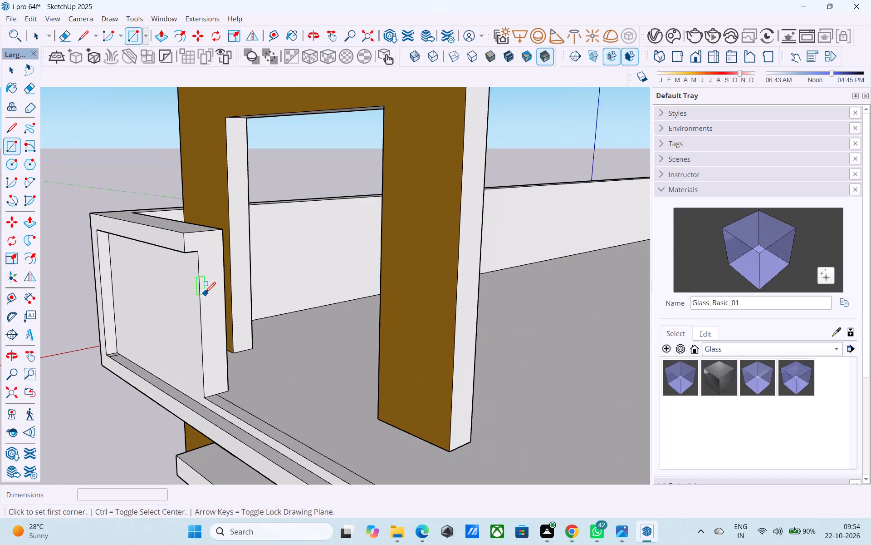
{"action": "middle_click_drag", "start_coordinate": [205, 294], "coordinate": [224, 299]}
{"action": "scroll", "coordinate": [242, 256], "scroll_direction": "up", "scroll_amount": 3}
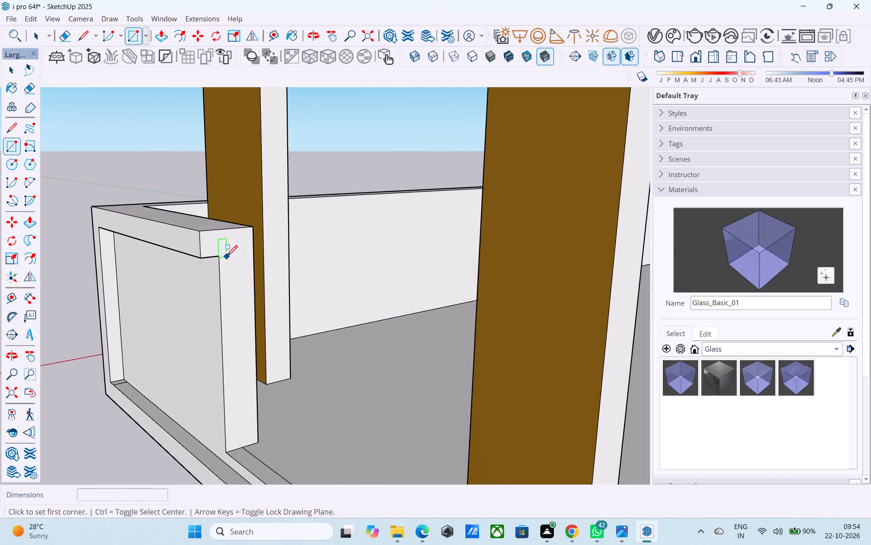
{"action": "left_click", "coordinate": [227, 256]}
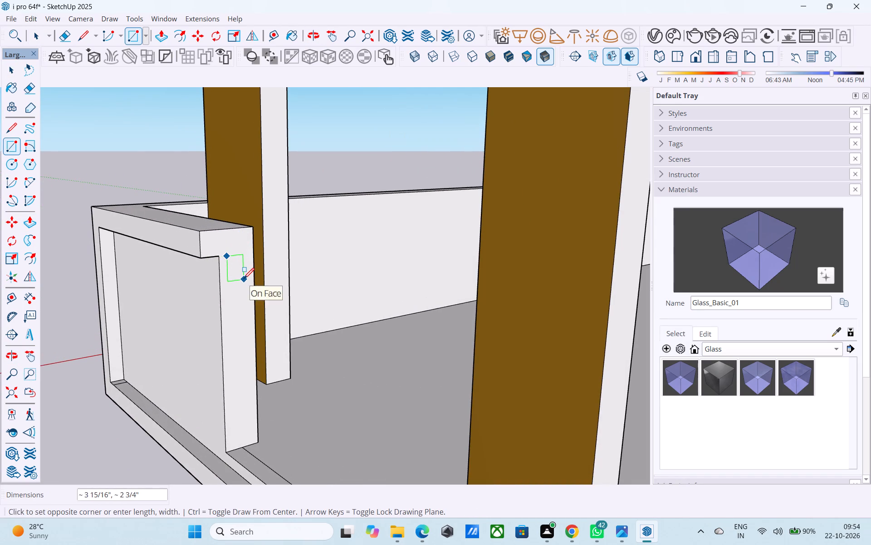
{"action": "type", "text": "2\",2\""}
{"action": "key", "text": "Return"}
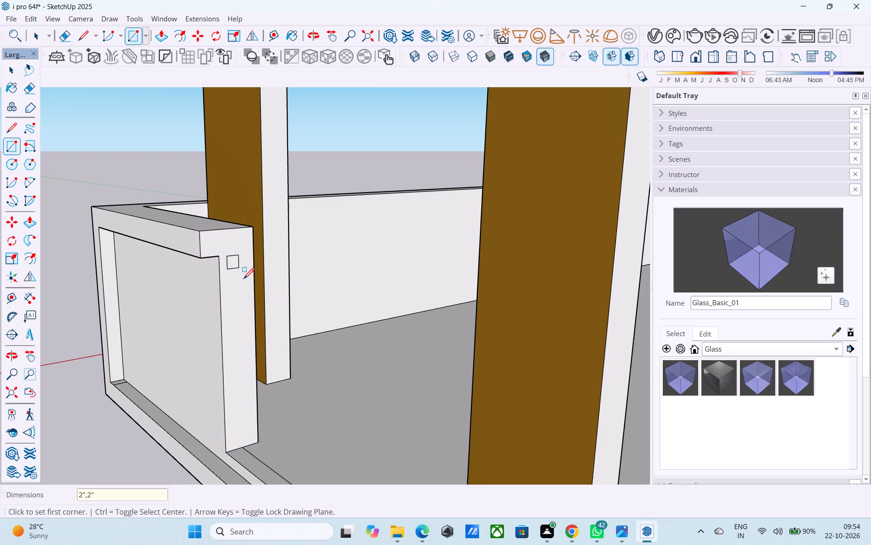
Copy the square straight down the parapet's end face three times, spaced about 4" apart.
{"action": "scroll", "coordinate": [250, 271], "scroll_direction": "up", "scroll_amount": 1}
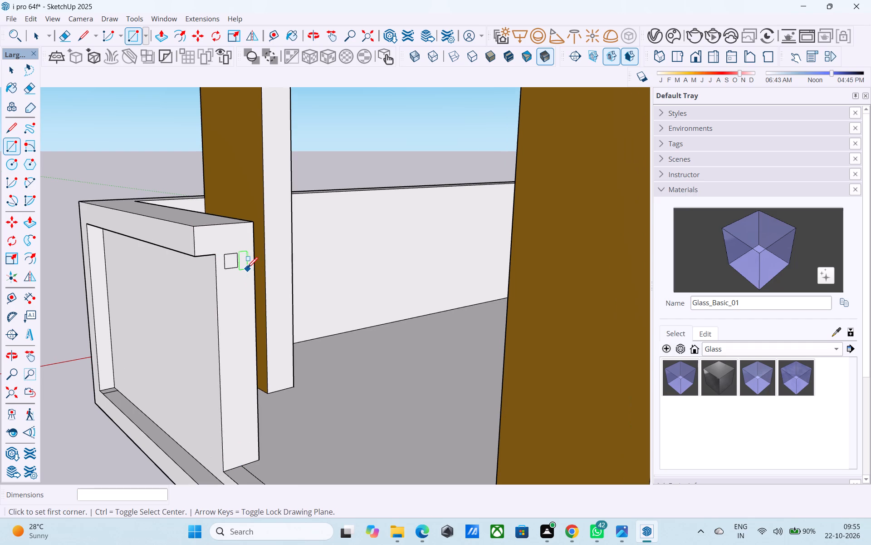
{"action": "key", "text": "space"}
{"action": "left_click", "coordinate": [236, 262]}
{"action": "left_click", "coordinate": [232, 262]}
{"action": "key", "text": "m"}
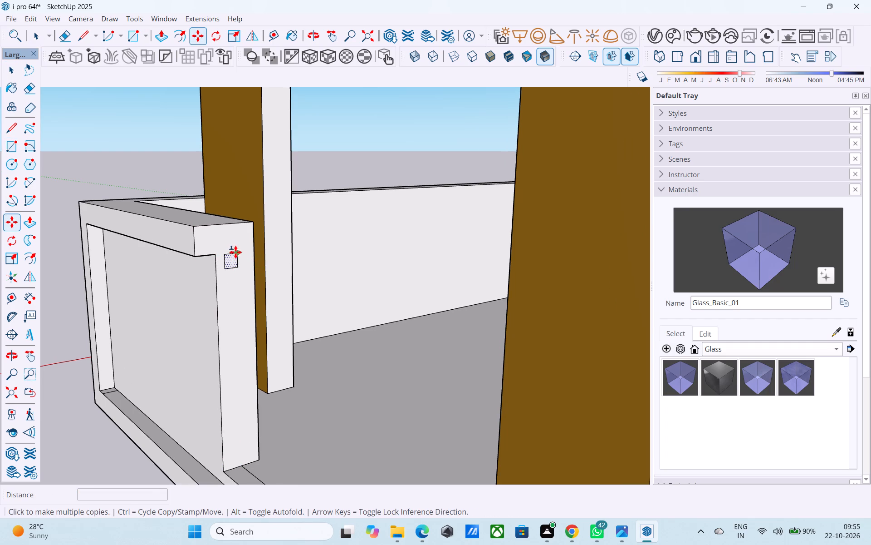
{"action": "left_click", "coordinate": [235, 252]}
{"action": "left_click", "coordinate": [240, 281]}
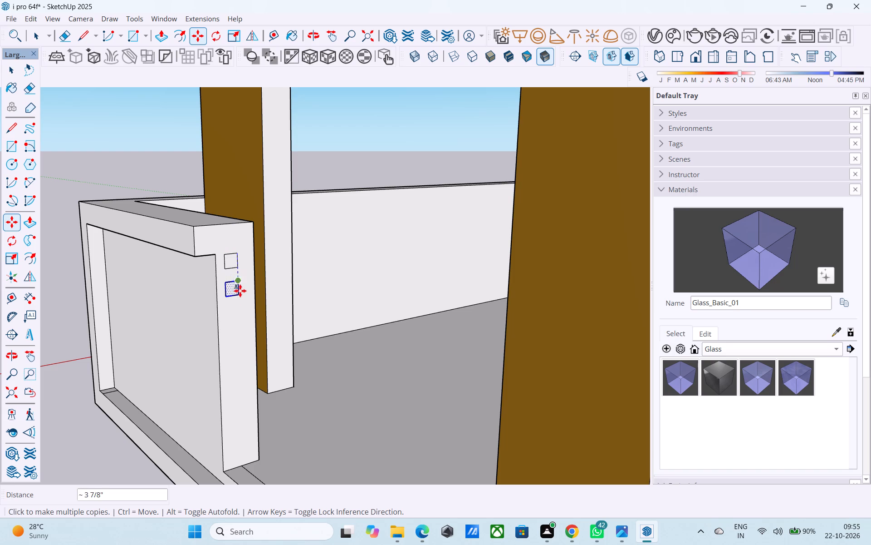
{"action": "left_click", "coordinate": [242, 308]}
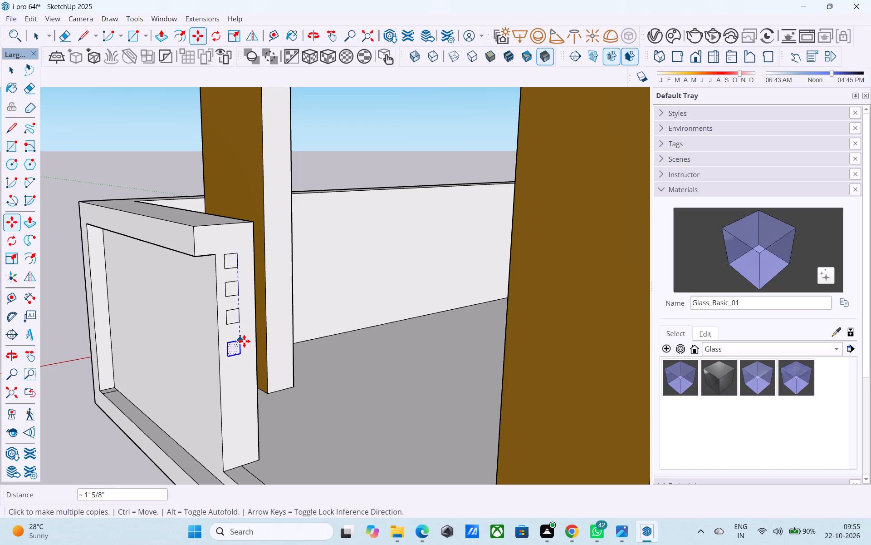
{"action": "left_click", "coordinate": [245, 337]}
{"action": "key", "text": "space"}
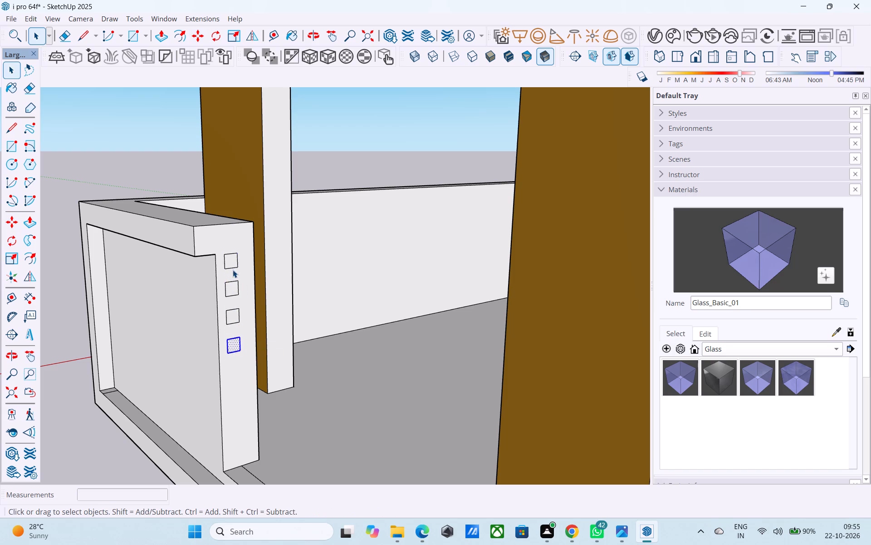
Extrude the uppermost square 8' 2" across the parapet gap to the opposite wall as a railing bar.
{"action": "left_click", "coordinate": [231, 263]}
{"action": "key", "text": "p"}
{"action": "left_click", "coordinate": [231, 263]}
{"action": "middle_click_drag", "start_coordinate": [250, 278], "coordinate": [475, 301]}
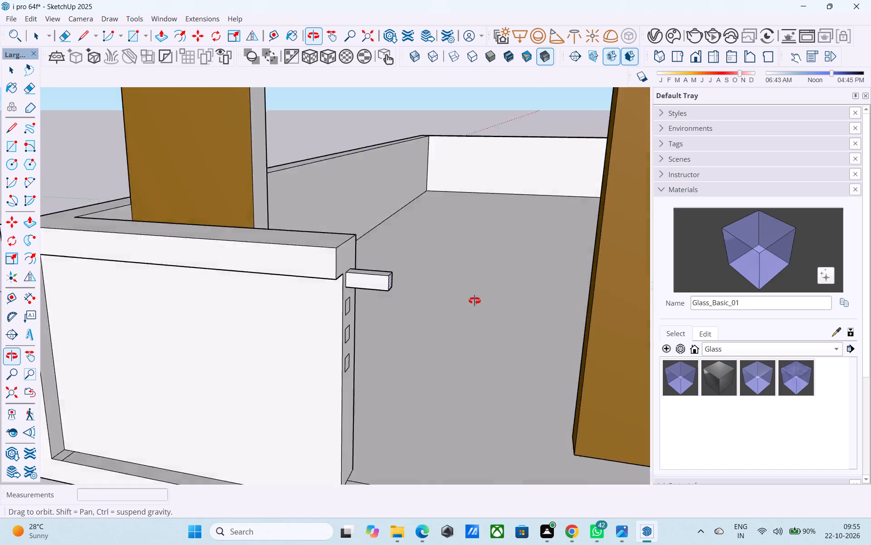
{"action": "middle_click_drag", "start_coordinate": [475, 301], "coordinate": [465, 345]}
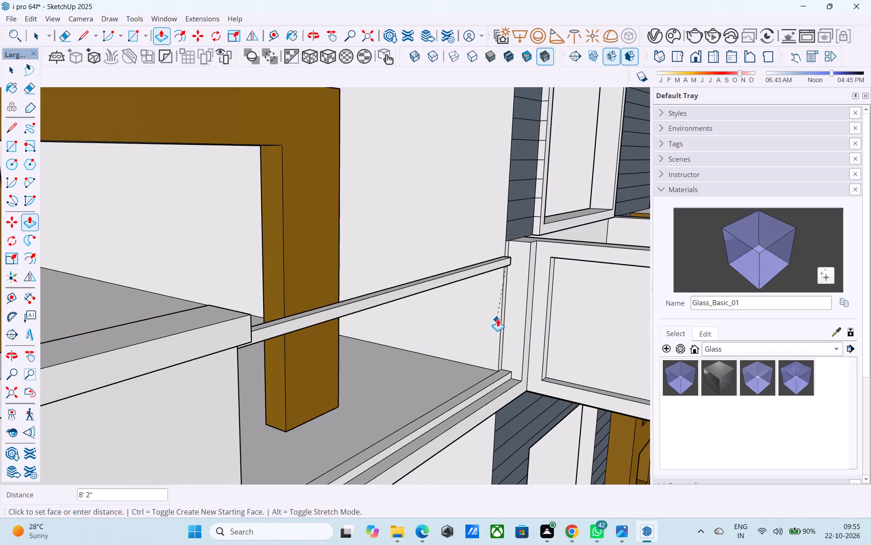
{"action": "scroll", "coordinate": [506, 302], "scroll_direction": "up", "scroll_amount": 3}
{"action": "left_click", "coordinate": [497, 281]}
{"action": "scroll", "coordinate": [497, 281], "scroll_direction": "down", "scroll_amount": 4}
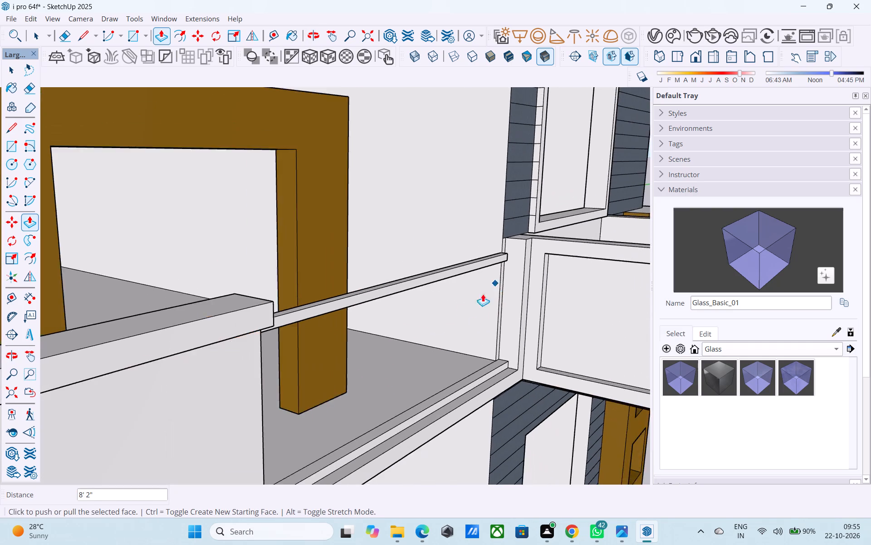
Extrude the three remaining squares by the same 8' 2" to complete the railing bars.
{"action": "middle_click_drag", "start_coordinate": [452, 315], "coordinate": [440, 297], "text": "shift"}
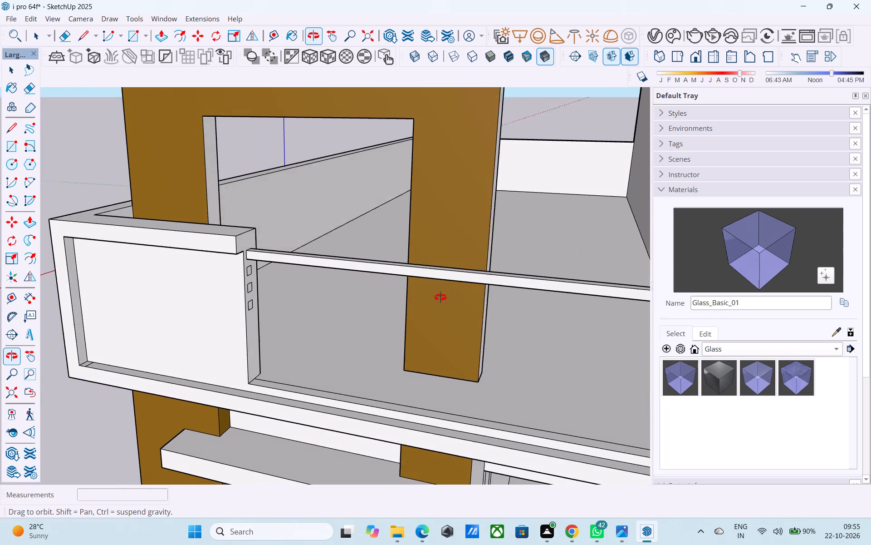
{"action": "middle_click_drag", "start_coordinate": [440, 297], "coordinate": [439, 296], "text": "shift"}
{"action": "scroll", "coordinate": [261, 261], "scroll_direction": "up", "scroll_amount": 4}
{"action": "middle_click_drag", "start_coordinate": [245, 263], "coordinate": [228, 265]}
{"action": "key", "text": "p"}
{"action": "scroll", "coordinate": [211, 270], "scroll_direction": "up", "scroll_amount": 3}
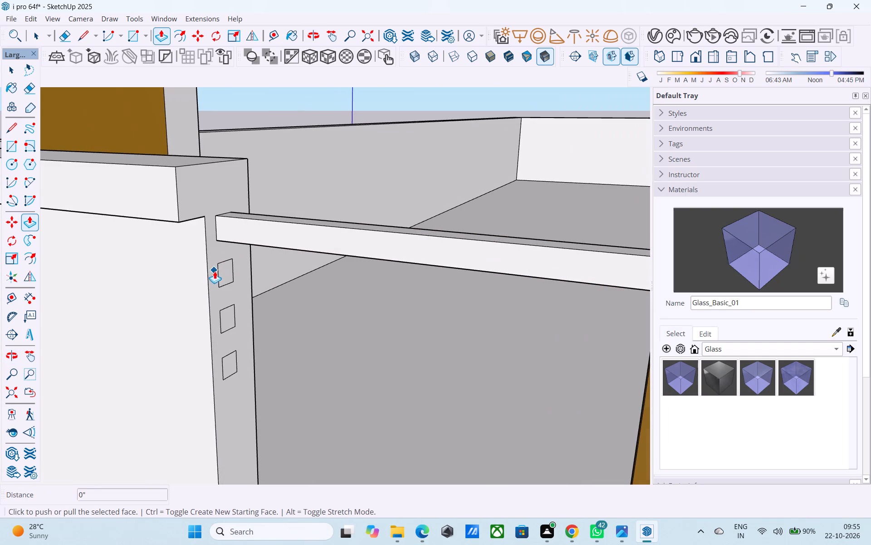
{"action": "key", "text": "space"}
{"action": "left_click", "coordinate": [219, 272]}
{"action": "scroll", "coordinate": [220, 272], "scroll_direction": "up", "scroll_amount": 2}
{"action": "left_click", "coordinate": [222, 273]}
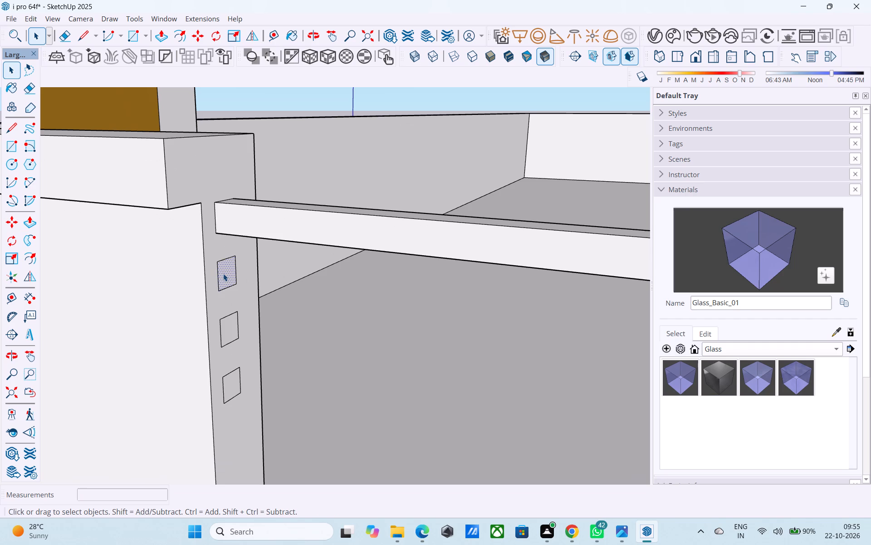
{"action": "key", "text": "p"}
{"action": "double_click", "coordinate": [223, 274]}
{"action": "double_click", "coordinate": [234, 327]}
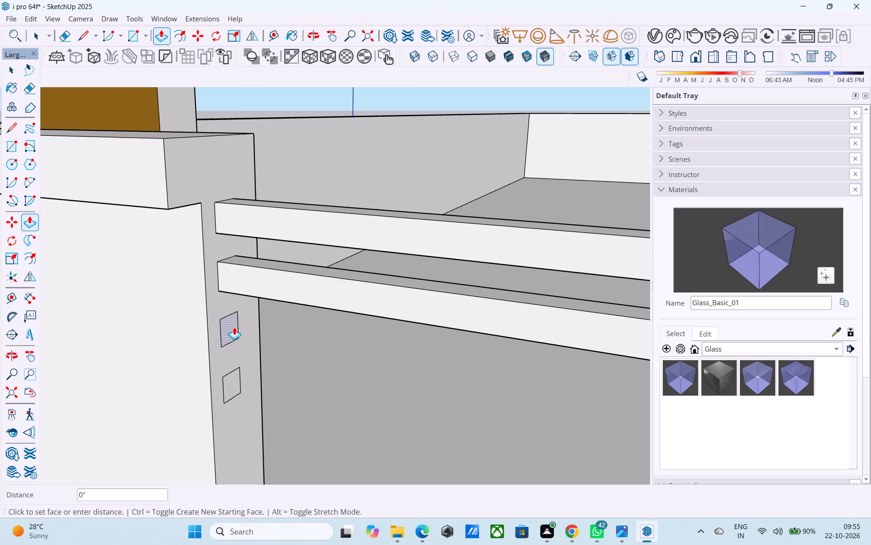
{"action": "double_click", "coordinate": [237, 378]}
Pull the narrow wall face at the far end of the railing bars out by 2" toward them.
{"action": "scroll", "coordinate": [228, 369], "scroll_direction": "down", "scroll_amount": 1}
{"action": "middle_click_drag", "start_coordinate": [287, 346], "coordinate": [408, 325]}
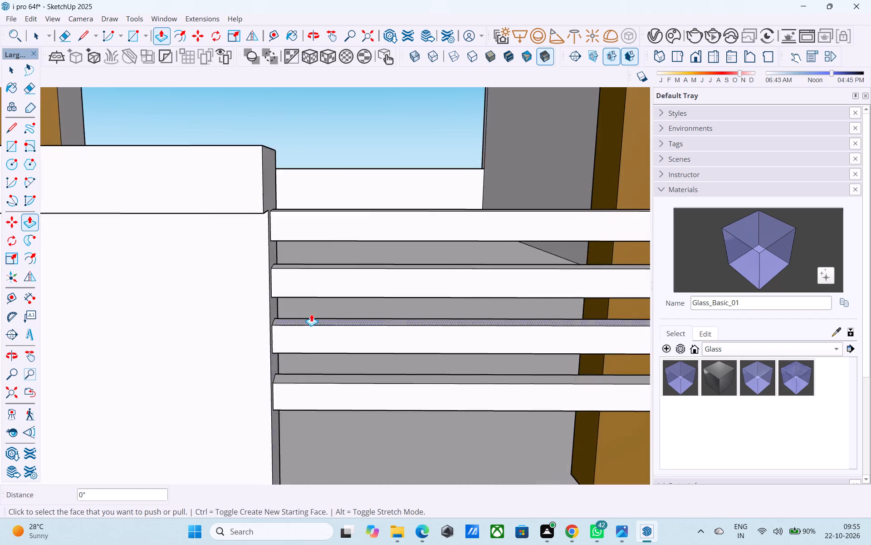
{"action": "scroll", "coordinate": [248, 298], "scroll_direction": "down", "scroll_amount": 16}
{"action": "middle_click_drag", "start_coordinate": [242, 301], "coordinate": [437, 303]}
{"action": "scroll", "coordinate": [488, 279], "scroll_direction": "up", "scroll_amount": 8}
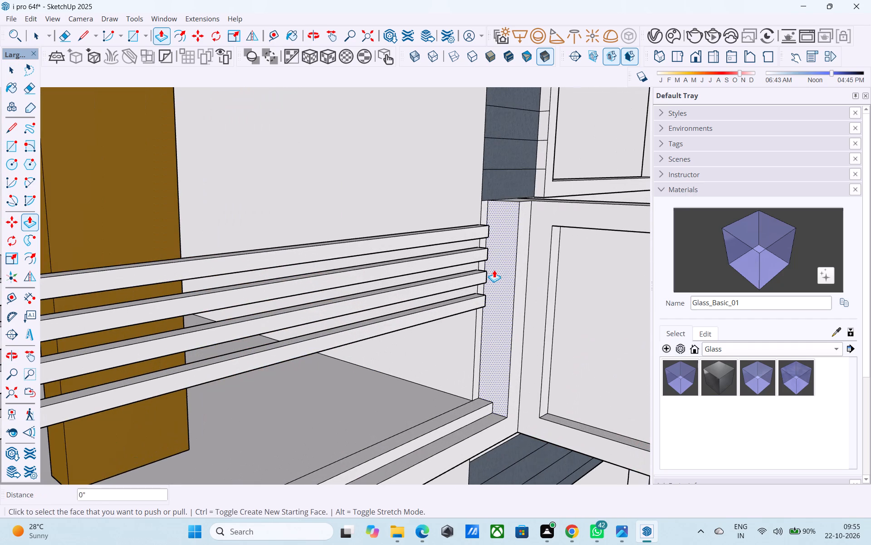
{"action": "key", "text": "space"}
{"action": "left_click", "coordinate": [494, 269]}
{"action": "key", "text": "p"}
{"action": "left_click", "coordinate": [494, 269]}
{"action": "left_click", "coordinate": [459, 187]}
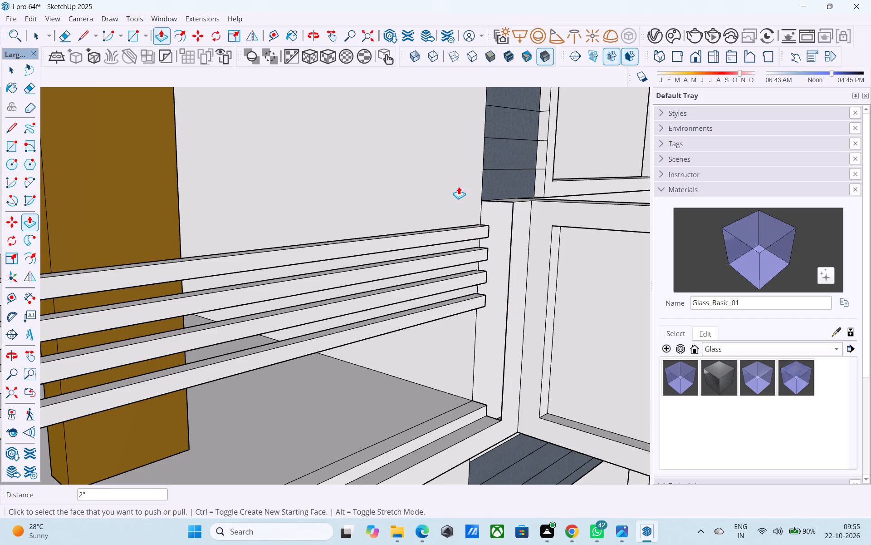
{"action": "key", "text": "space"}
Examine the four railing bars and the low ledge beneath them from the front of the facade.
{"action": "scroll", "coordinate": [470, 222], "scroll_direction": "down", "scroll_amount": 5}
{"action": "middle_click_drag", "start_coordinate": [486, 277], "coordinate": [421, 306]}
{"action": "scroll", "coordinate": [524, 287], "scroll_direction": "down", "scroll_amount": 3}
{"action": "middle_click_drag", "start_coordinate": [523, 293], "coordinate": [417, 301]}
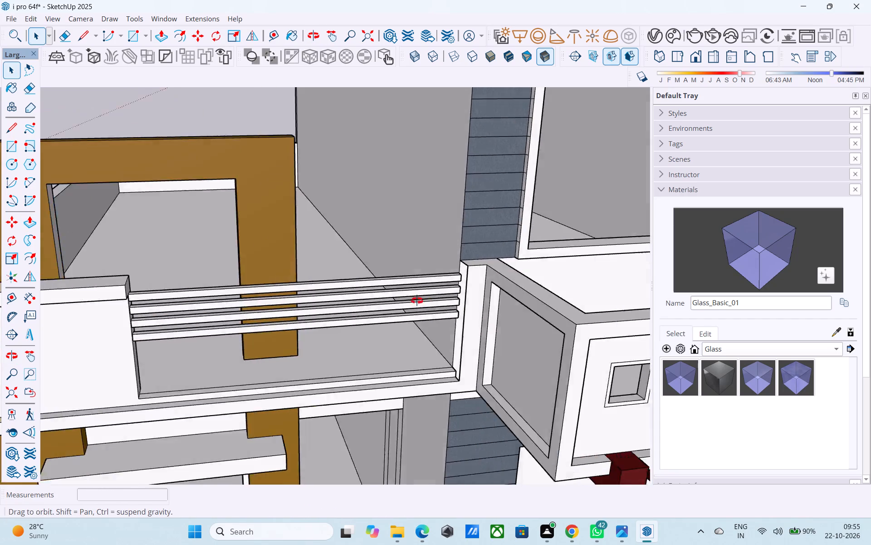
{"action": "middle_click_drag", "start_coordinate": [417, 301], "coordinate": [406, 288]}
{"action": "scroll", "coordinate": [500, 272], "scroll_direction": "down", "scroll_amount": 4}
{"action": "middle_click_drag", "start_coordinate": [500, 272], "coordinate": [468, 282]}
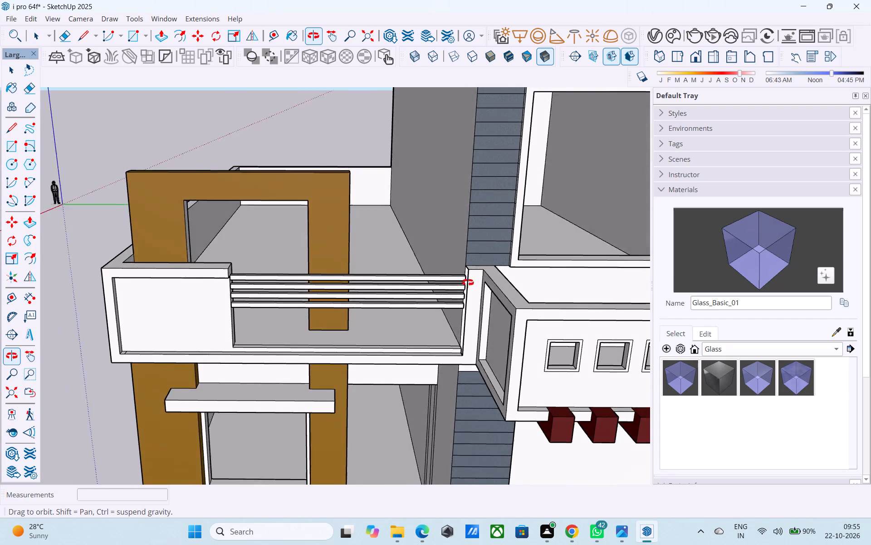
{"action": "middle_click_drag", "start_coordinate": [468, 282], "coordinate": [357, 324]}
{"action": "scroll", "coordinate": [273, 331], "scroll_direction": "up", "scroll_amount": 11}
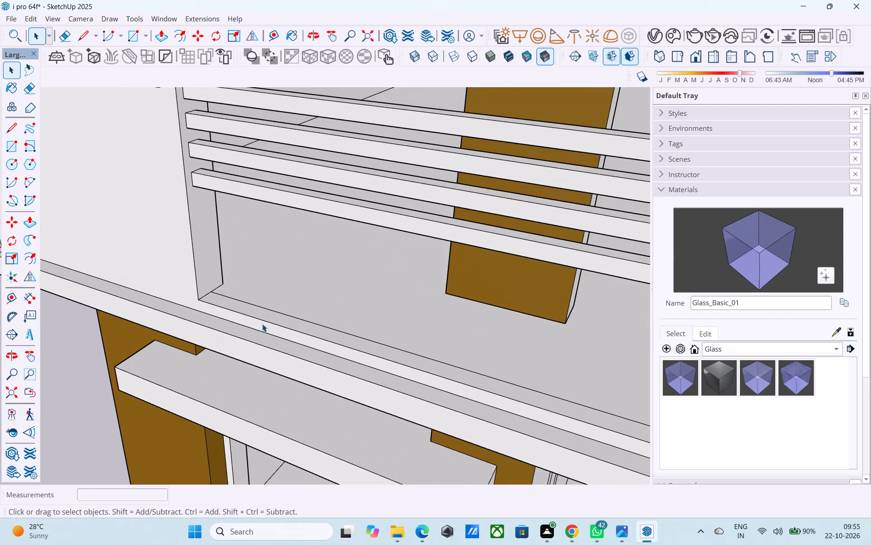
{"action": "scroll", "coordinate": [262, 324], "scroll_direction": "down", "scroll_amount": 6}
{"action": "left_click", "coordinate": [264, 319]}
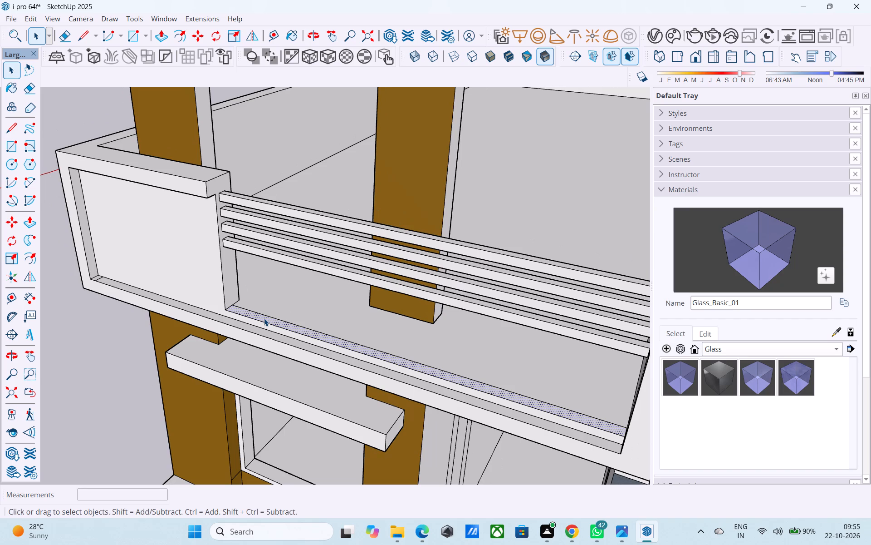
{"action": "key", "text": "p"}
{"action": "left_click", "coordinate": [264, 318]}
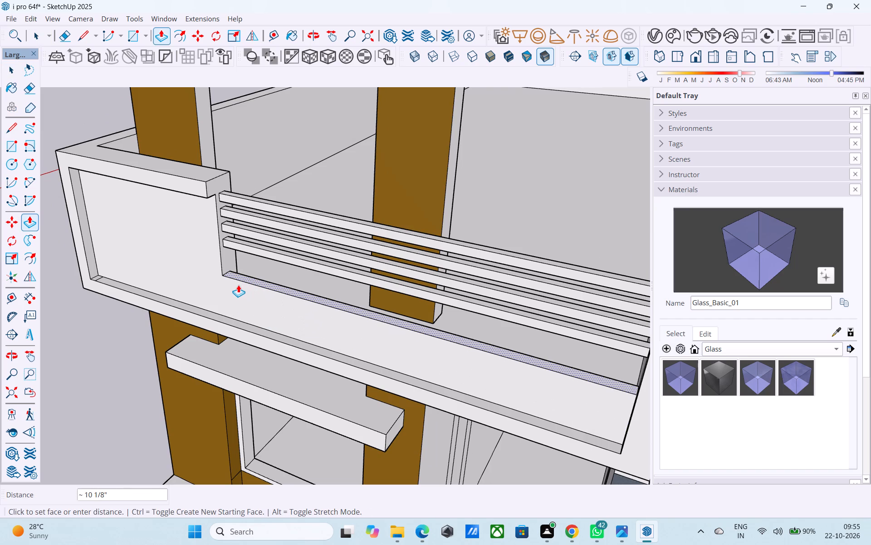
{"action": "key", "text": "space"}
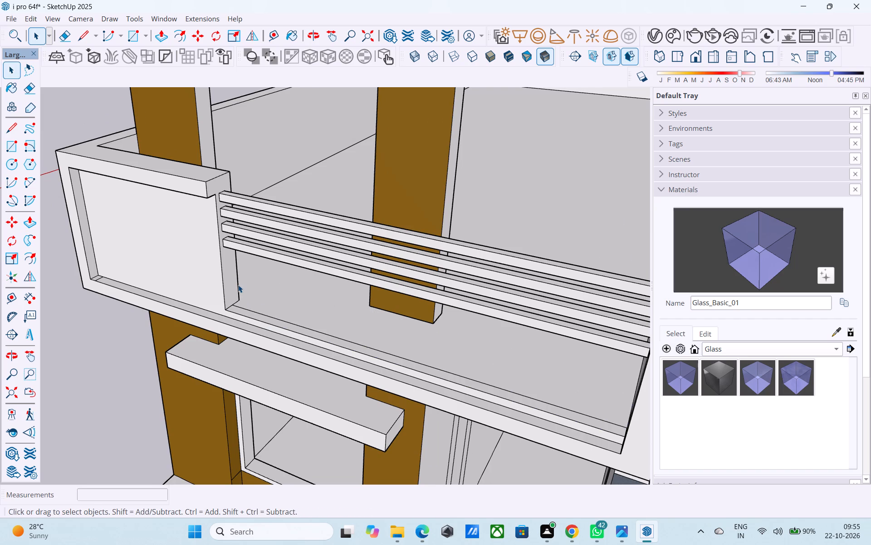
Raise the top face of the low ledge beneath the railing bars by 1'.
{"action": "scroll", "coordinate": [238, 285], "scroll_direction": "down", "scroll_amount": 2}
{"action": "scroll", "coordinate": [241, 303], "scroll_direction": "up", "scroll_amount": 3}
{"action": "left_click", "coordinate": [244, 309]}
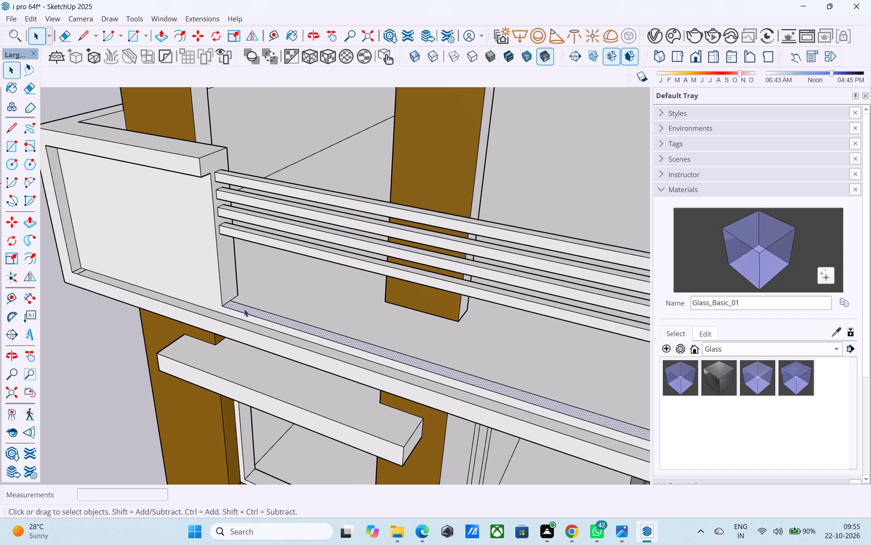
{"action": "key", "text": "p"}
{"action": "left_click", "coordinate": [244, 309]}
{"action": "type", "text": "1'"}
{"action": "key", "text": "Return"}
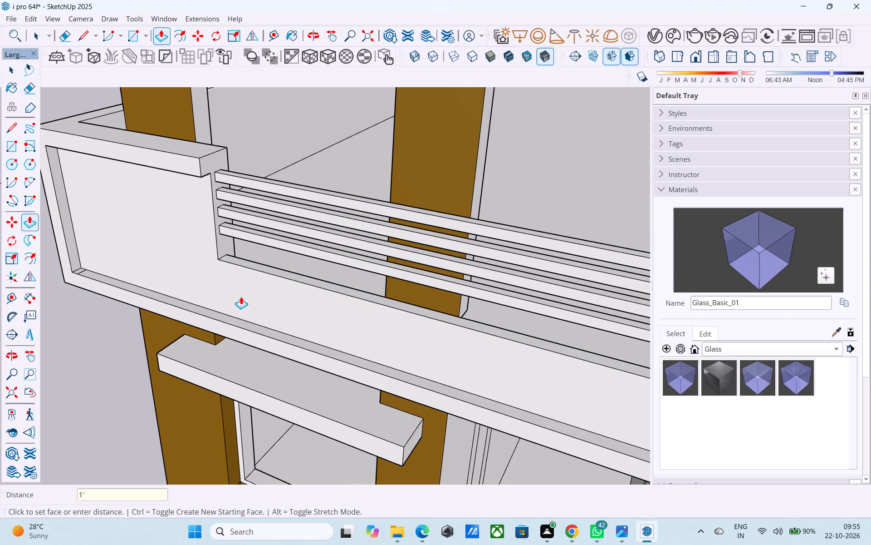
Draw a vertical line from the raised ledge's corner beside the solid parapet down to the bottom edge of the recessed panel.
{"action": "key", "text": "space"}
{"action": "key", "text": "l"}
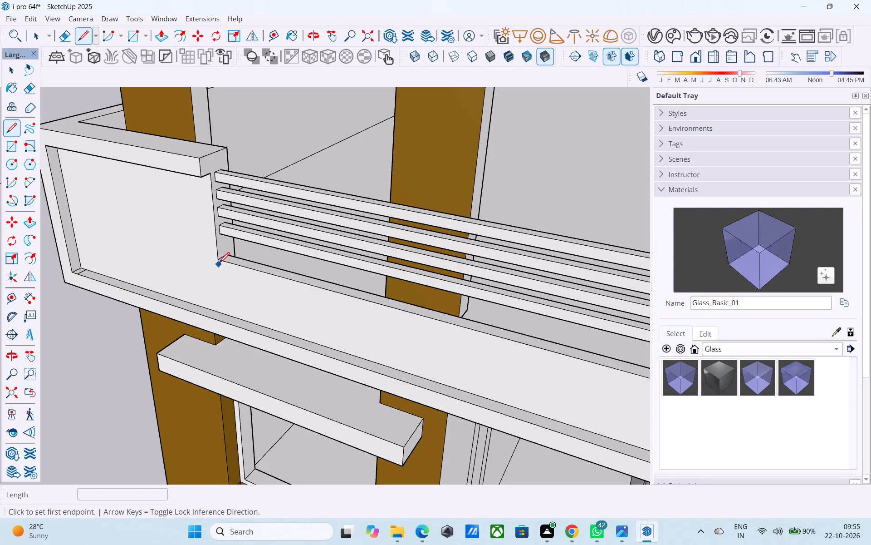
{"action": "left_click", "coordinate": [219, 259]}
{"action": "left_click", "coordinate": [221, 313]}
{"action": "key", "text": "space"}
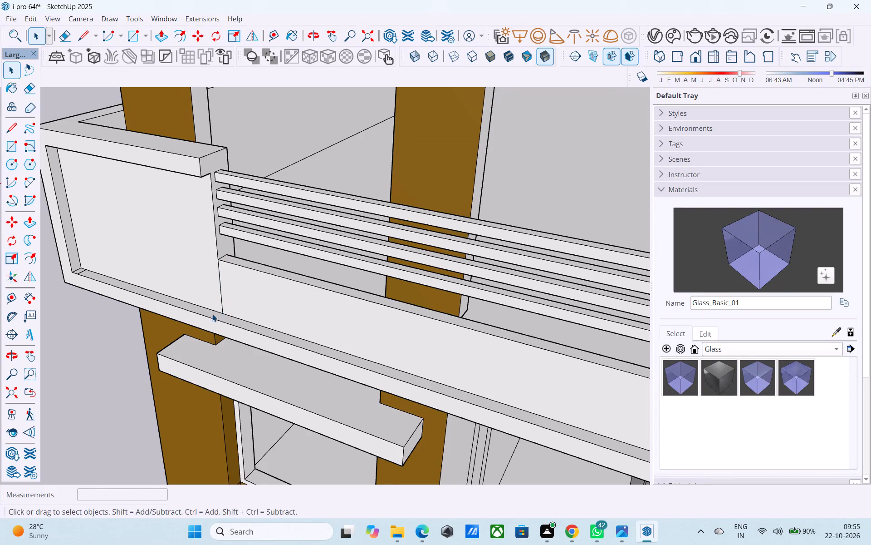
Check the railing, ledge and parapet from several angles and save the model.
{"action": "middle_click_drag", "start_coordinate": [212, 314], "coordinate": [294, 280]}
{"action": "scroll", "coordinate": [285, 287], "scroll_direction": "down", "scroll_amount": 6}
{"action": "middle_click_drag", "start_coordinate": [276, 295], "coordinate": [520, 275]}
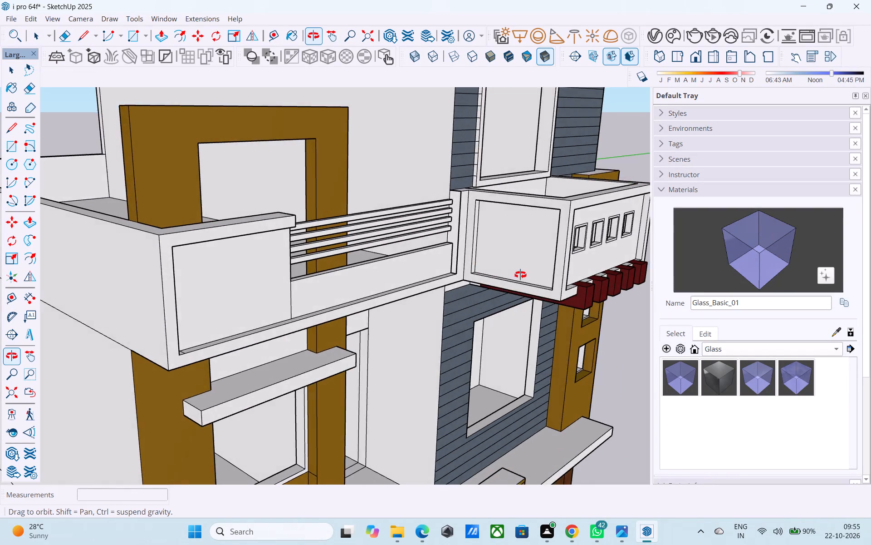
{"action": "middle_click_drag", "start_coordinate": [520, 275], "coordinate": [286, 296]}
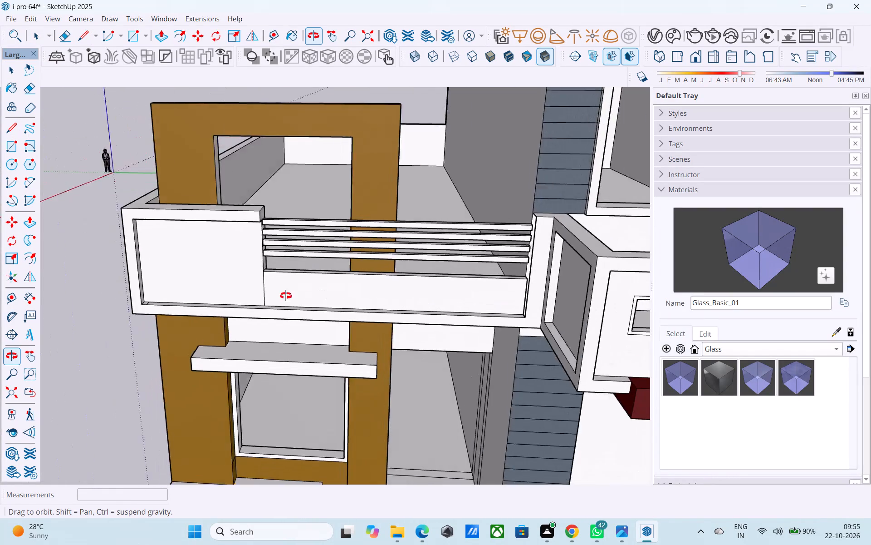
{"action": "middle_click_drag", "start_coordinate": [286, 296], "coordinate": [222, 290]}
{"action": "middle_click_drag", "start_coordinate": [222, 289], "coordinate": [588, 302]}
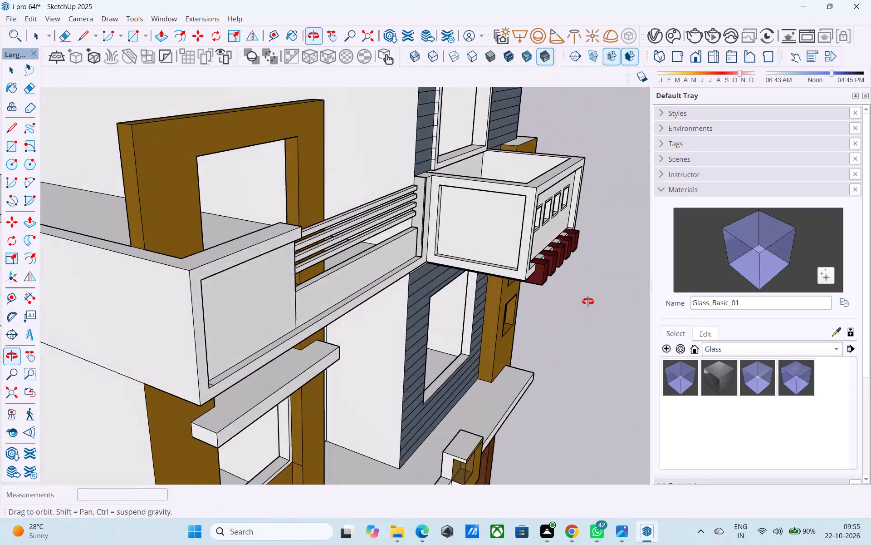
{"action": "middle_click_drag", "start_coordinate": [588, 302], "coordinate": [568, 292]}
{"action": "key", "text": "ctrl+s"}
{"action": "key", "text": "space"}
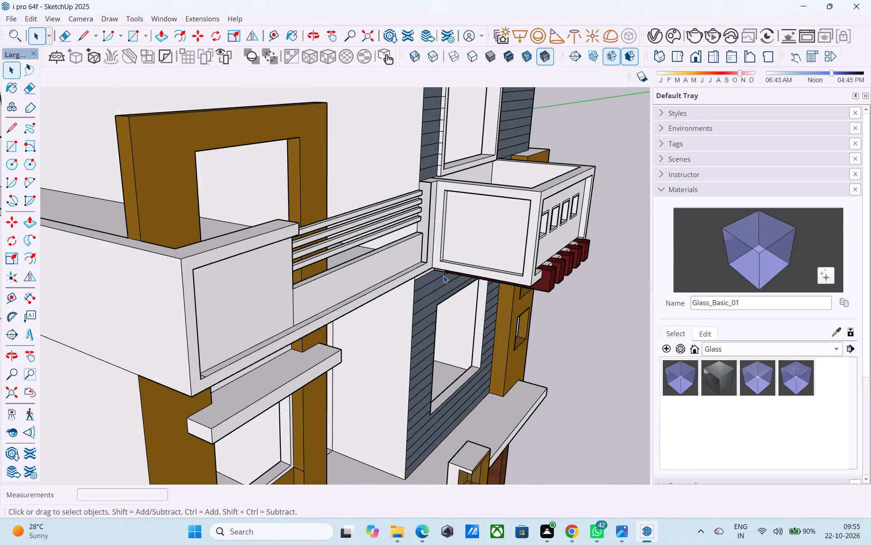
{"action": "scroll", "coordinate": [443, 275], "scroll_direction": "down", "scroll_amount": 1}
{"action": "middle_click_drag", "start_coordinate": [445, 277], "coordinate": [530, 314], "text": "shift"}
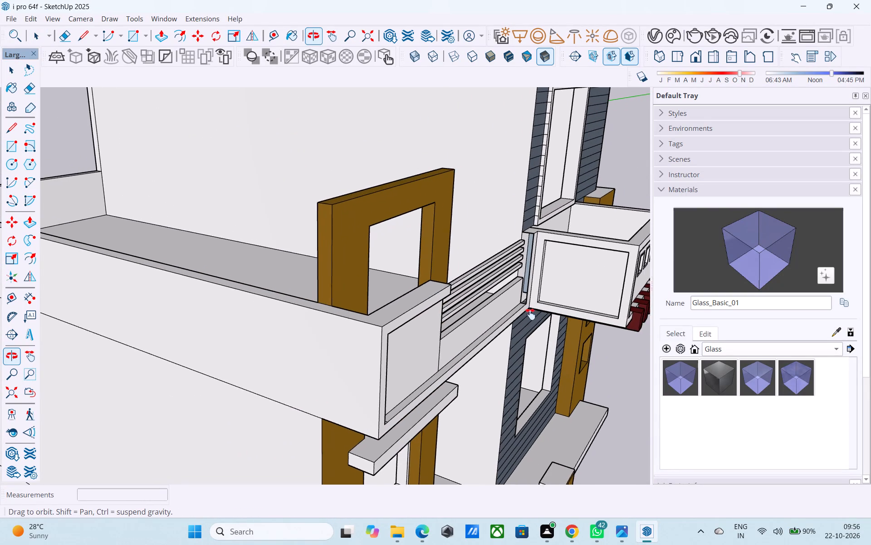
{"action": "middle_click_drag", "start_coordinate": [530, 314], "coordinate": [410, 299], "text": "shift"}
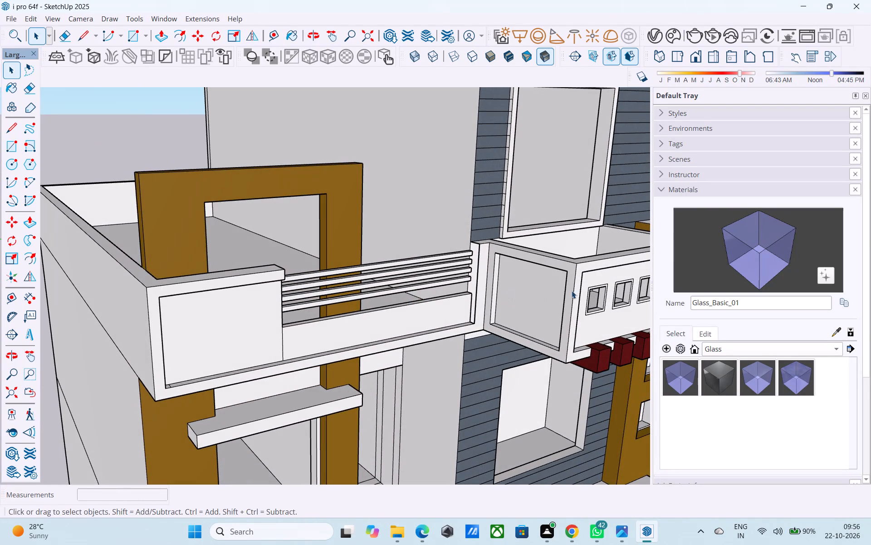
{"action": "middle_click_drag", "start_coordinate": [628, 286], "coordinate": [524, 289], "text": "shift"}
{"action": "key", "text": "ctrl+s"}
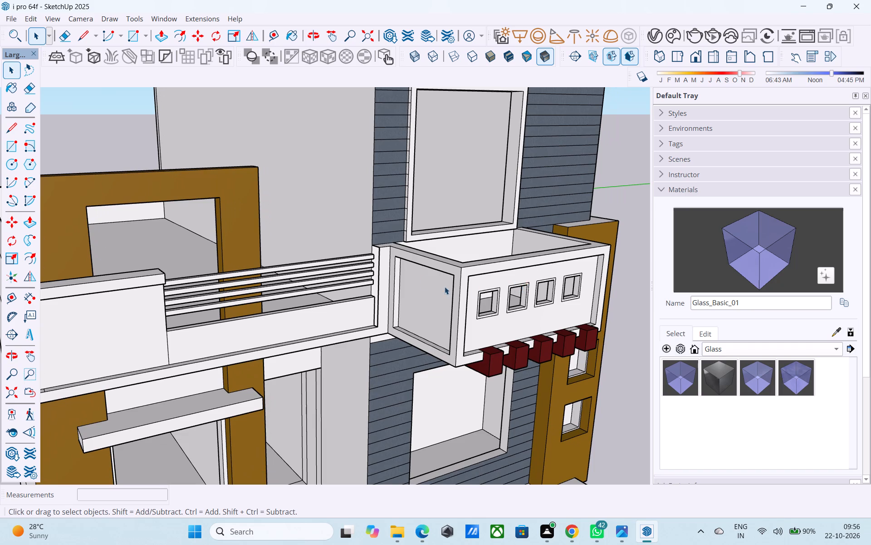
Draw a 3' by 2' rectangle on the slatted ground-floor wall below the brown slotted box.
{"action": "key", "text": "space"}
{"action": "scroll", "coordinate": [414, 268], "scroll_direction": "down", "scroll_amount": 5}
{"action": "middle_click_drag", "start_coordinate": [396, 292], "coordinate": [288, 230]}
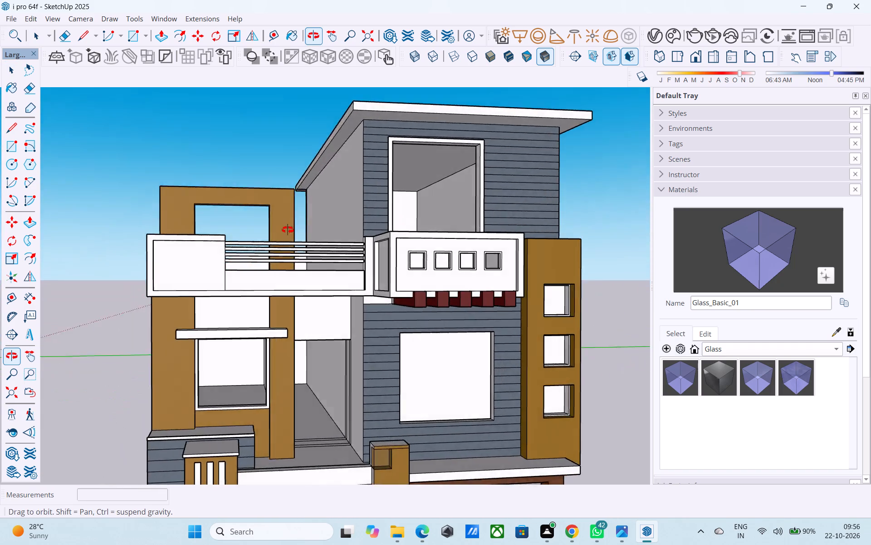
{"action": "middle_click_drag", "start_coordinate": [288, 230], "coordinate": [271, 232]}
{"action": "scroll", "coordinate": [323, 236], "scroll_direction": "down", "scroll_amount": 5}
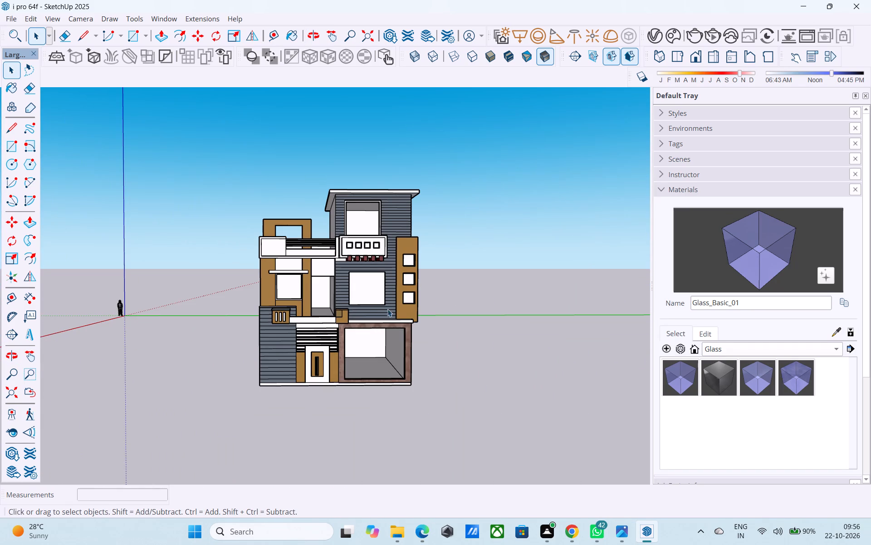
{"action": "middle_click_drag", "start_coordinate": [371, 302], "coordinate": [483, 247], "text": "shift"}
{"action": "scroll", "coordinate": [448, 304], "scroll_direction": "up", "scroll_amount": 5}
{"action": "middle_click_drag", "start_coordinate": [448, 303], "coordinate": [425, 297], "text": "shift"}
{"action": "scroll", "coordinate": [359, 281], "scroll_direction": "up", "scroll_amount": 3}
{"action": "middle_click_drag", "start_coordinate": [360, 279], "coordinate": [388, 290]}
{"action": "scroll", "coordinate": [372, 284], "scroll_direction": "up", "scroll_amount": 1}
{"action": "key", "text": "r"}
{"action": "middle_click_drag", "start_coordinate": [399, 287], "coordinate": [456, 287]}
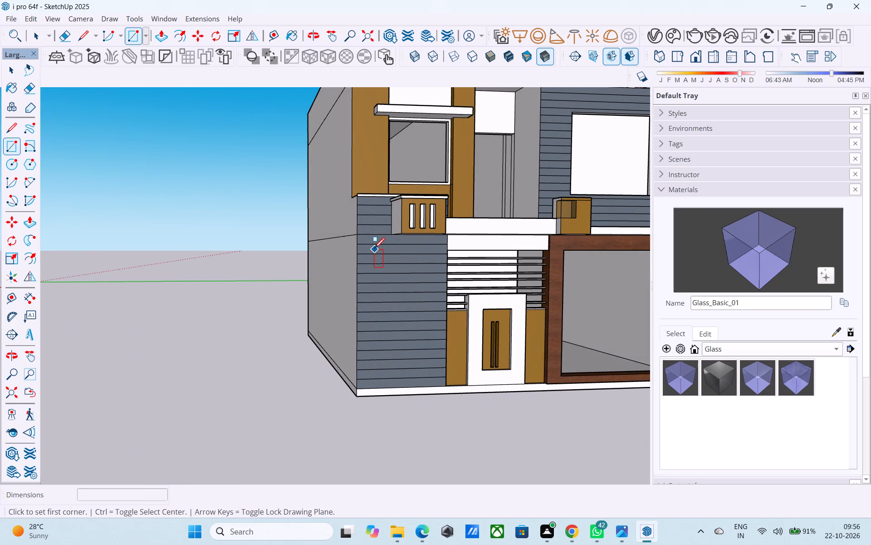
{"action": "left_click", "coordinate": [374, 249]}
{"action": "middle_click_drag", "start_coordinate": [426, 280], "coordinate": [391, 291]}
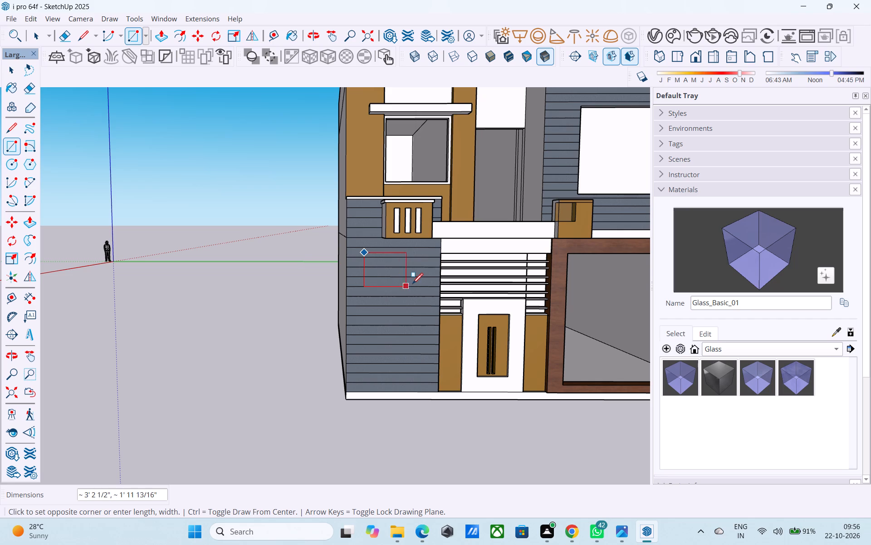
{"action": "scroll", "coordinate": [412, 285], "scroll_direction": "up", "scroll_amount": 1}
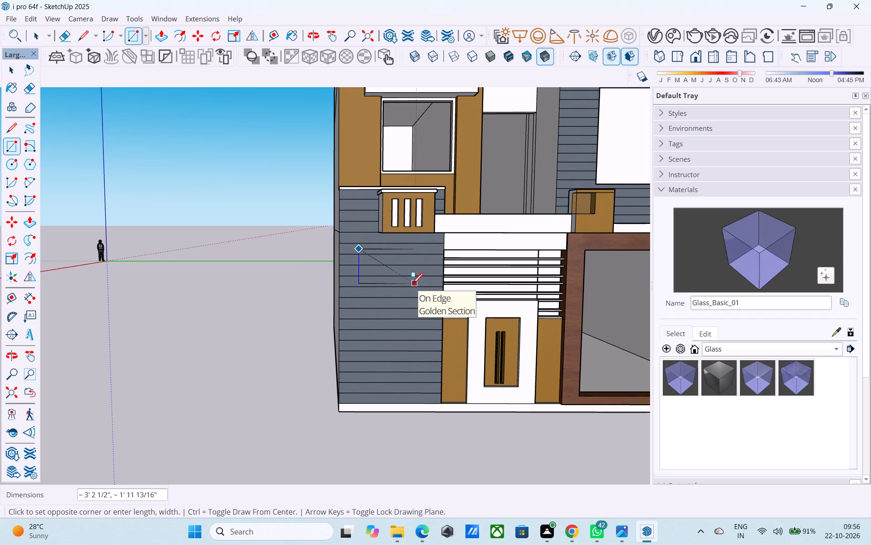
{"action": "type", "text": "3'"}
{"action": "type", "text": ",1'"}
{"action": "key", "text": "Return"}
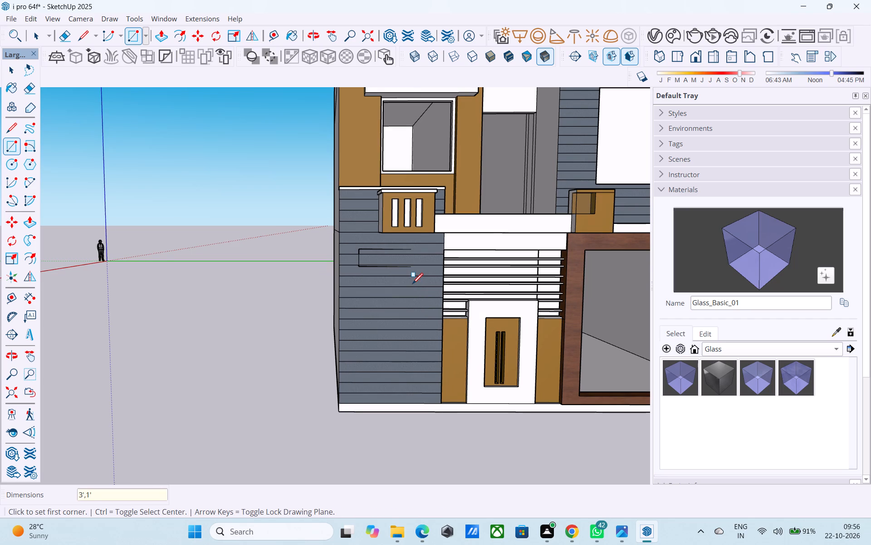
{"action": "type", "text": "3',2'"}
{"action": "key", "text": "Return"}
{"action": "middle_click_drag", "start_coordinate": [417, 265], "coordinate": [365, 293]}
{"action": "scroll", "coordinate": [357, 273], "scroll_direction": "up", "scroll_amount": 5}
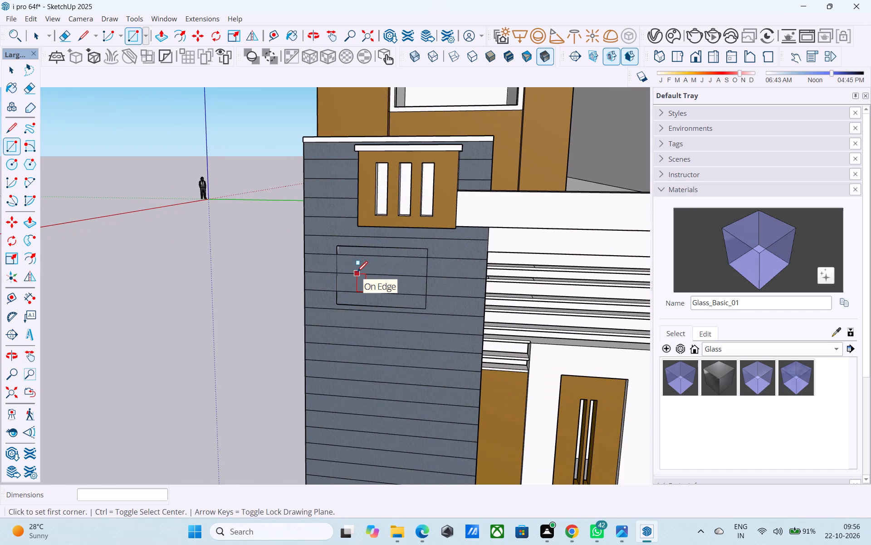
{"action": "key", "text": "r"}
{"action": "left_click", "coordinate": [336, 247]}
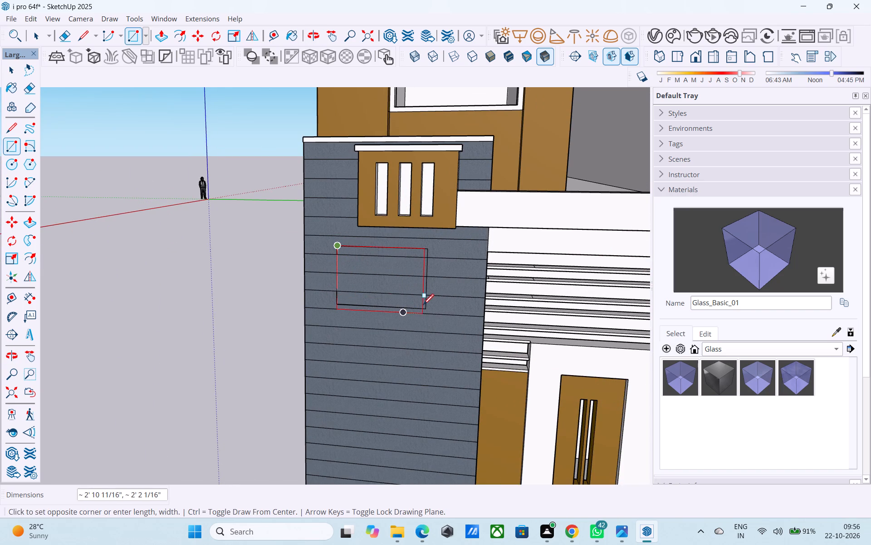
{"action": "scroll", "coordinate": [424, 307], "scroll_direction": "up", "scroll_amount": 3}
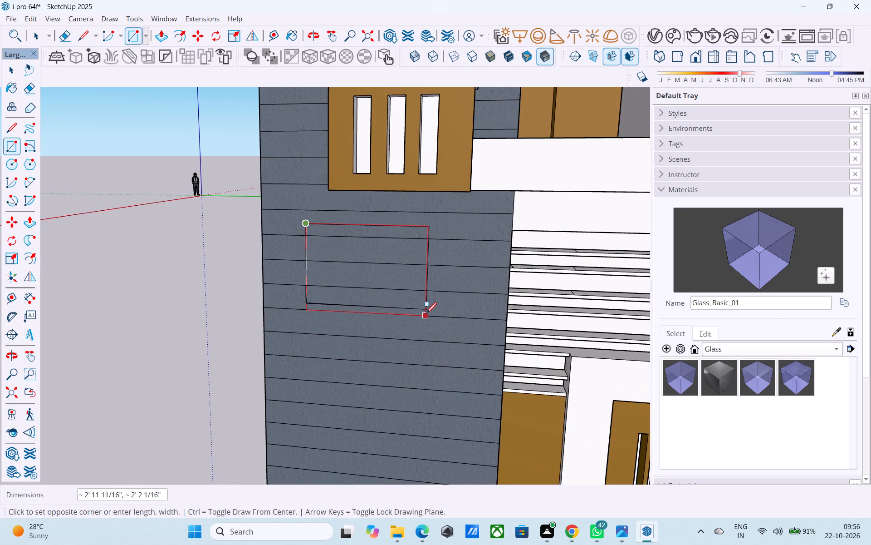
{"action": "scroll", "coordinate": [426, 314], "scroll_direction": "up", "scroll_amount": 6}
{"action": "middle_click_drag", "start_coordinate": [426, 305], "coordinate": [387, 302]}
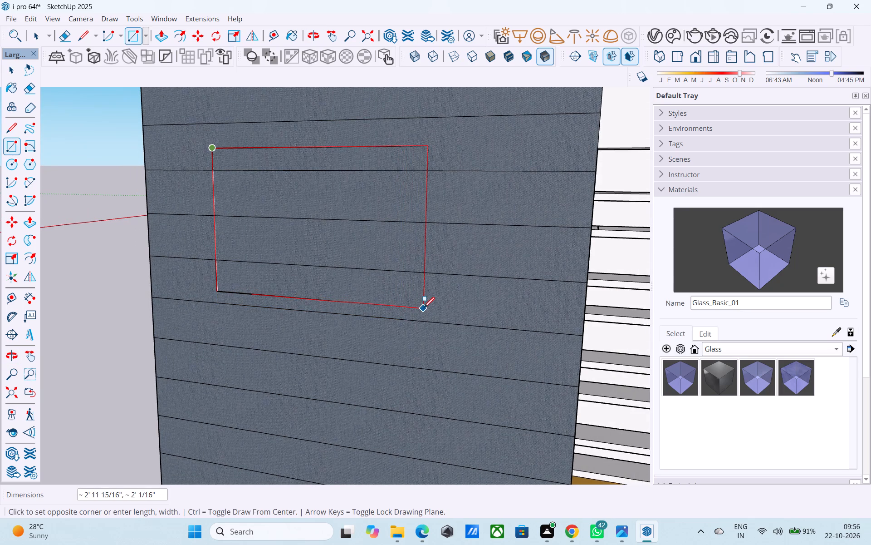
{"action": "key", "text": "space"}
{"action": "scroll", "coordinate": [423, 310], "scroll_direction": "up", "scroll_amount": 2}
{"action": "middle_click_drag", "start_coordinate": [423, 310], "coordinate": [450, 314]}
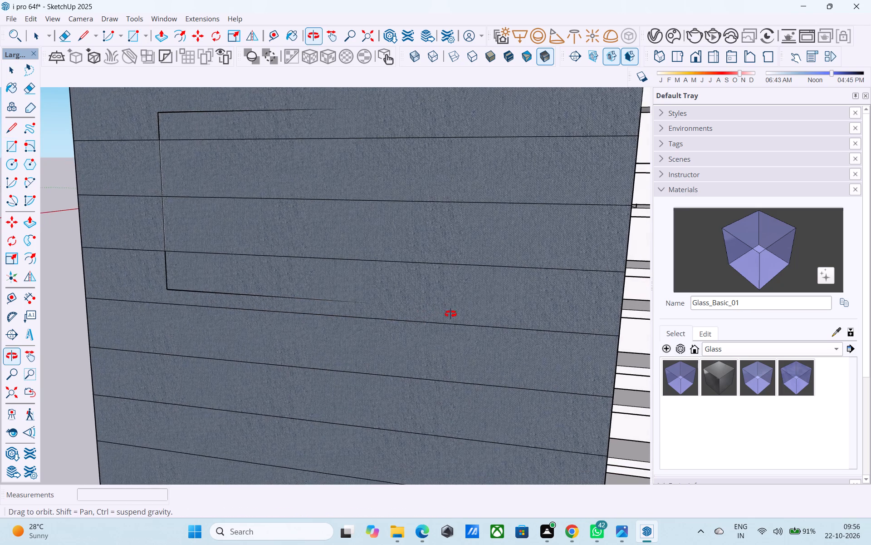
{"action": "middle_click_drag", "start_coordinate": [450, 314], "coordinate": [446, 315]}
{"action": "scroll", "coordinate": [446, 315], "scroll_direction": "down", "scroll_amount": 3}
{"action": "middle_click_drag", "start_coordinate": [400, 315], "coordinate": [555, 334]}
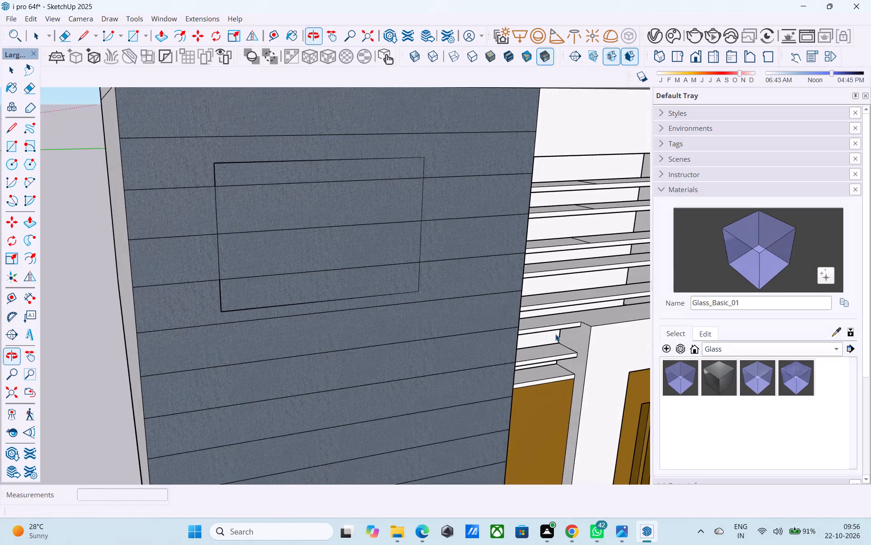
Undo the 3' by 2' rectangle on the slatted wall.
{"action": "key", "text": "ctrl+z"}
Draw a rectangle about 2' 4" by 1' 10" on the slatted wall below the slotted box, aligned to the slat lines.
{"action": "scroll", "coordinate": [471, 305], "scroll_direction": "down", "scroll_amount": 4}
{"action": "middle_click_drag", "start_coordinate": [469, 303], "coordinate": [564, 349], "text": "shift"}
{"action": "left_click", "coordinate": [476, 322]}
{"action": "middle_click_drag", "start_coordinate": [379, 317], "coordinate": [378, 317]}
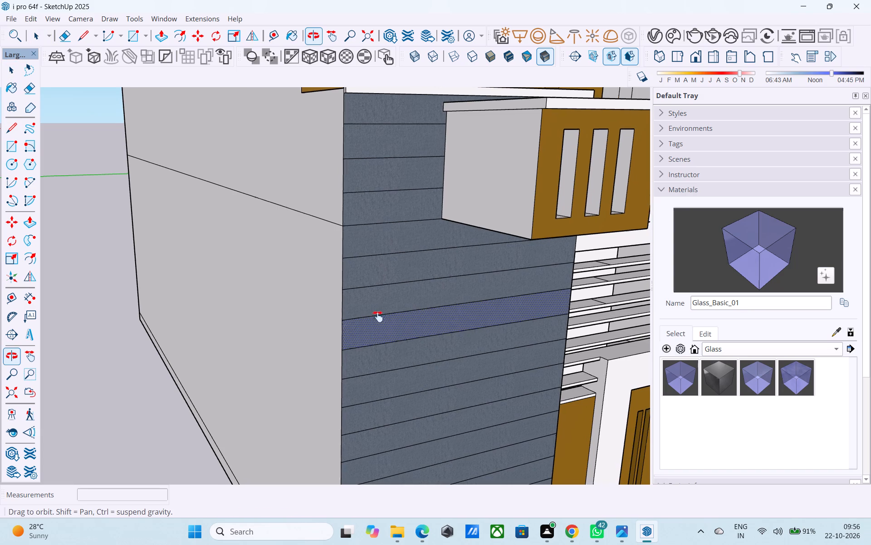
{"action": "middle_click_drag", "start_coordinate": [378, 317], "coordinate": [368, 282]}
{"action": "scroll", "coordinate": [369, 284], "scroll_direction": "down", "scroll_amount": 3}
{"action": "middle_click_drag", "start_coordinate": [439, 299], "coordinate": [355, 305]}
{"action": "middle_click_drag", "start_coordinate": [407, 312], "coordinate": [388, 298]}
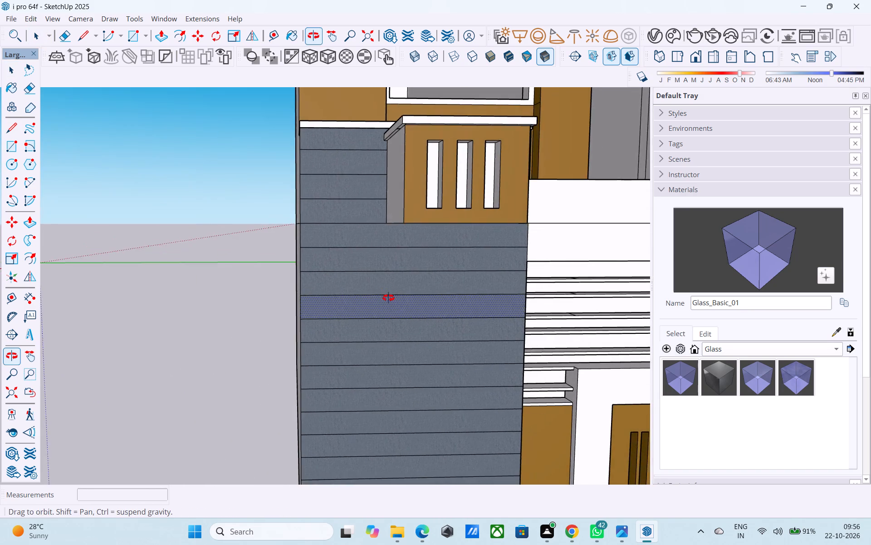
{"action": "middle_click_drag", "start_coordinate": [388, 298], "coordinate": [369, 288]}
{"action": "middle_click_drag", "start_coordinate": [380, 298], "coordinate": [370, 289], "text": "shift"}
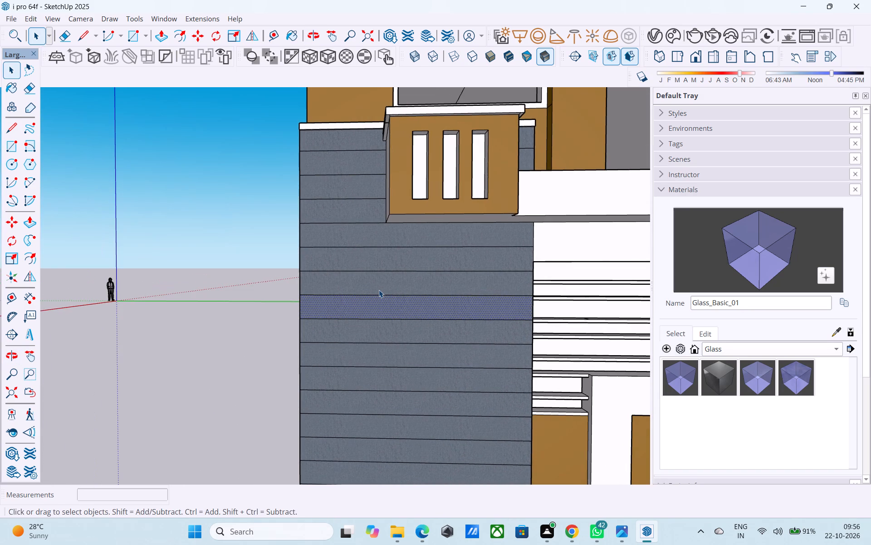
{"action": "key", "text": "r"}
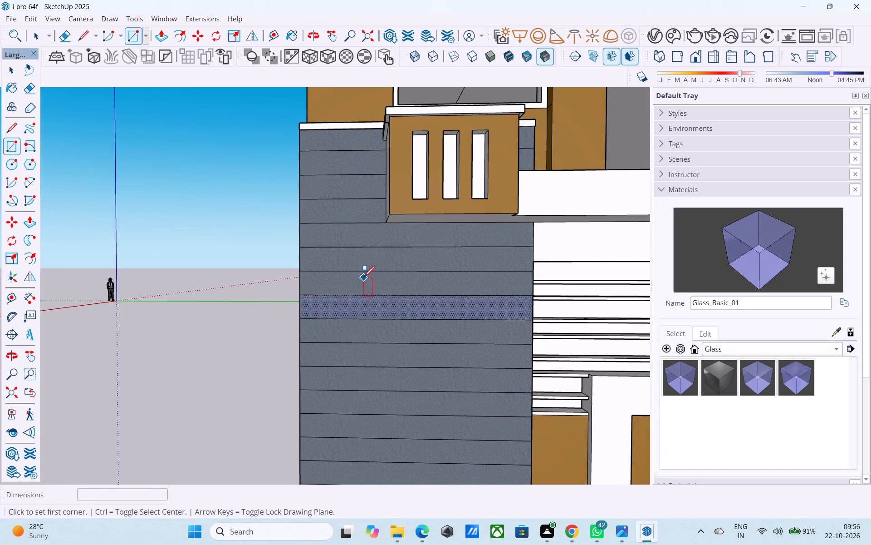
{"action": "left_click", "coordinate": [348, 273]}
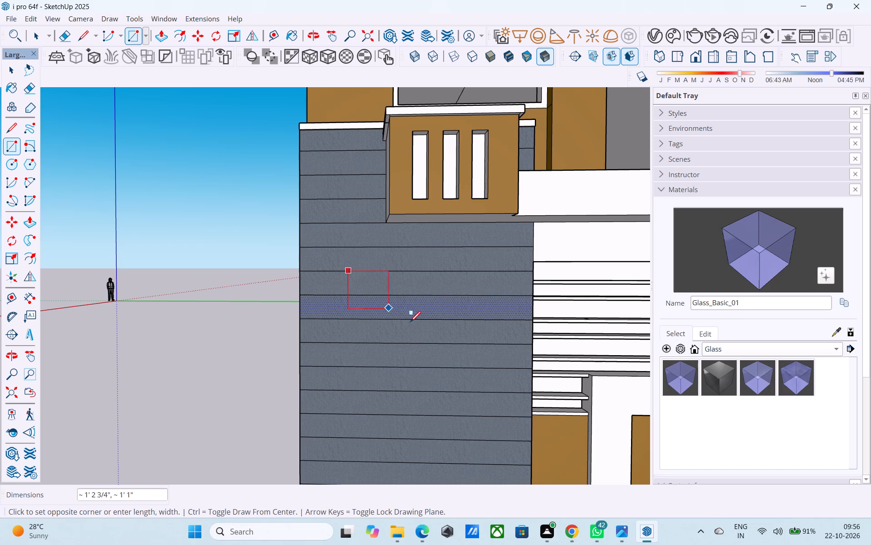
{"action": "left_click", "coordinate": [440, 345]}
Erase the slat lines crossing the inside of the new rectangle.
{"action": "key", "text": "e"}
{"action": "left_click_drag", "start_coordinate": [402, 292], "coordinate": [406, 305]}
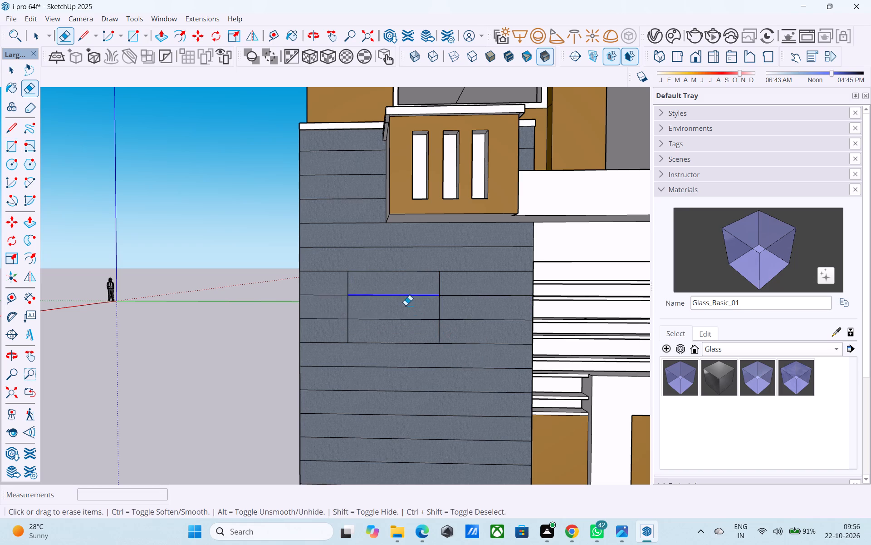
{"action": "left_click_drag", "start_coordinate": [406, 305], "coordinate": [409, 315]}
{"action": "left_click_drag", "start_coordinate": [409, 324], "coordinate": [401, 316]}
Offset the rectangle's outline inward by 2" to form a window frame.
{"action": "key", "text": "space"}
{"action": "left_click", "coordinate": [401, 316]}
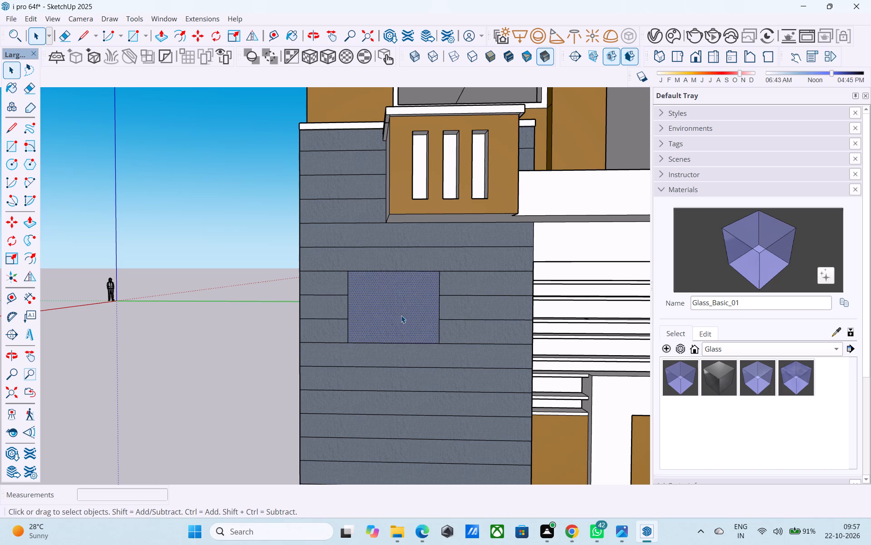
{"action": "key", "text": "f"}
{"action": "left_click", "coordinate": [401, 315]}
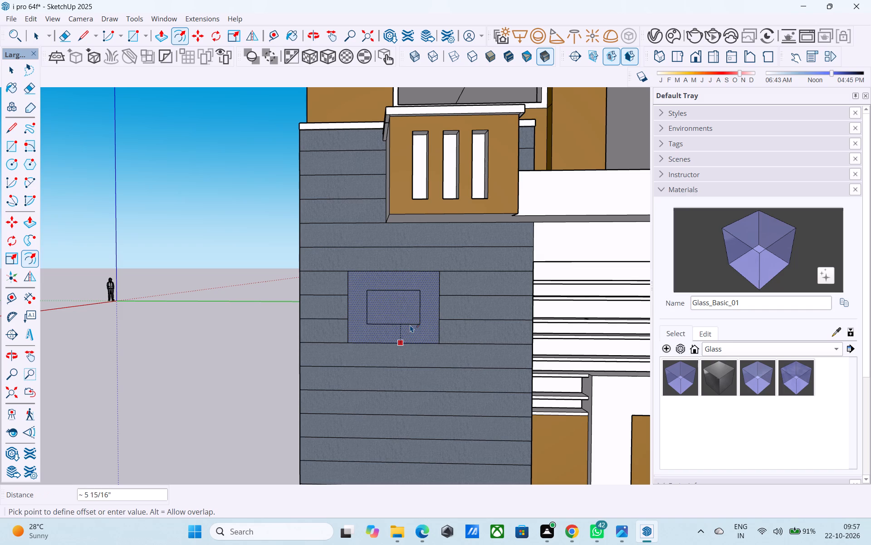
{"action": "type", "text": "2\""}
{"action": "key", "text": "Return"}
{"action": "key", "text": "space"}
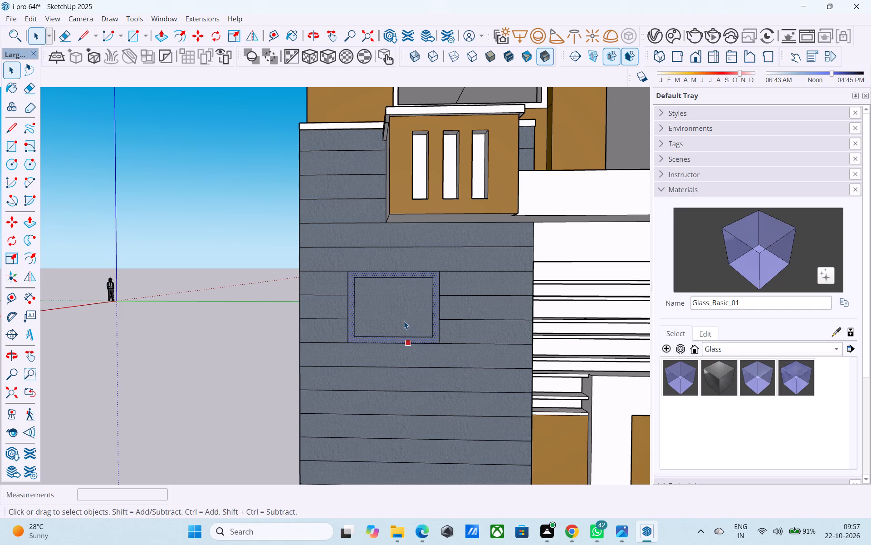
Push the face inside the frame back 9" to cut the window opening through the wall.
{"action": "left_click", "coordinate": [400, 318]}
{"action": "key", "text": "p"}
{"action": "left_click", "coordinate": [400, 318]}
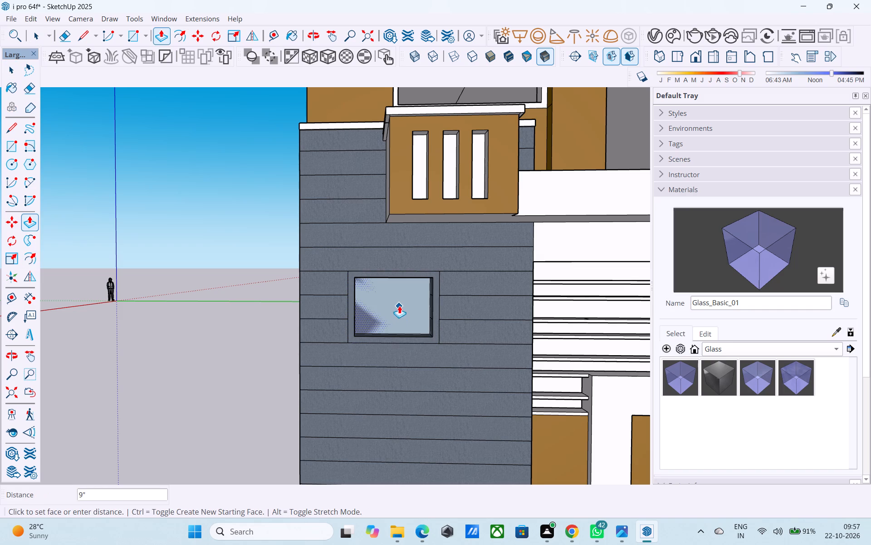
{"action": "left_click", "coordinate": [397, 303]}
Pull the frame face around the small window opening out by 2".
{"action": "middle_click_drag", "start_coordinate": [397, 303], "coordinate": [327, 381]}
{"action": "key", "text": "space"}
{"action": "scroll", "coordinate": [352, 325], "scroll_direction": "up", "scroll_amount": 3}
{"action": "left_click", "coordinate": [350, 322]}
{"action": "scroll", "coordinate": [350, 322], "scroll_direction": "up", "scroll_amount": 3}
{"action": "key", "text": "p"}
{"action": "left_click", "coordinate": [350, 322]}
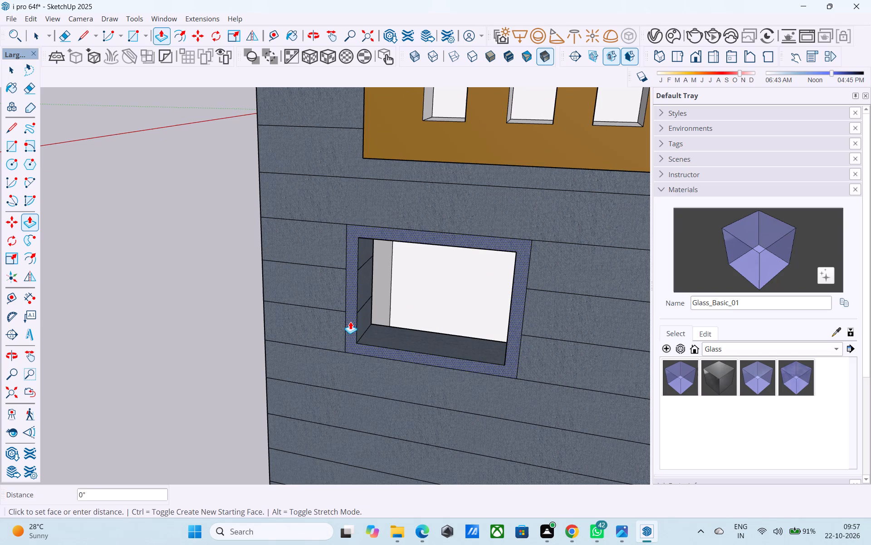
{"action": "type", "text": "2\""}
{"action": "key", "text": "Return"}
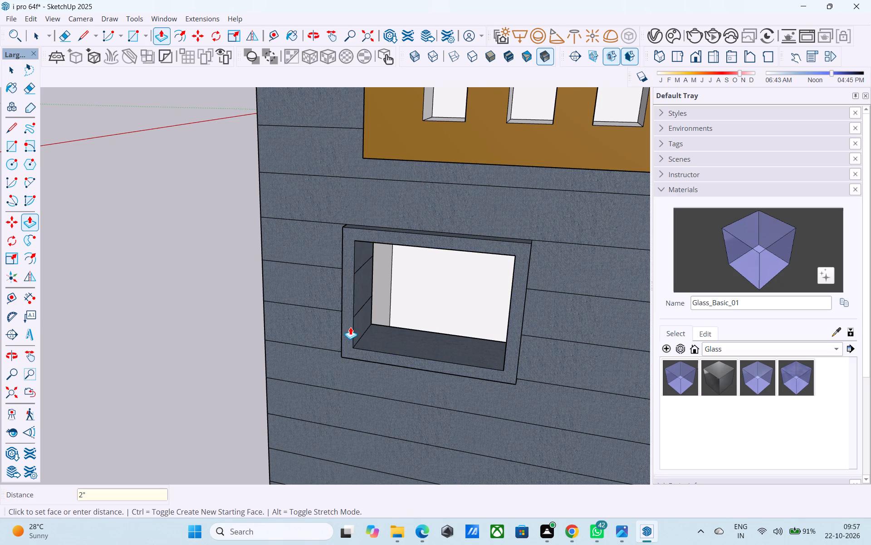
{"action": "key", "text": "space"}
Paint the front face of the small window's frame with the white Default material from the in-model materials.
{"action": "left_click", "coordinate": [712, 353]}
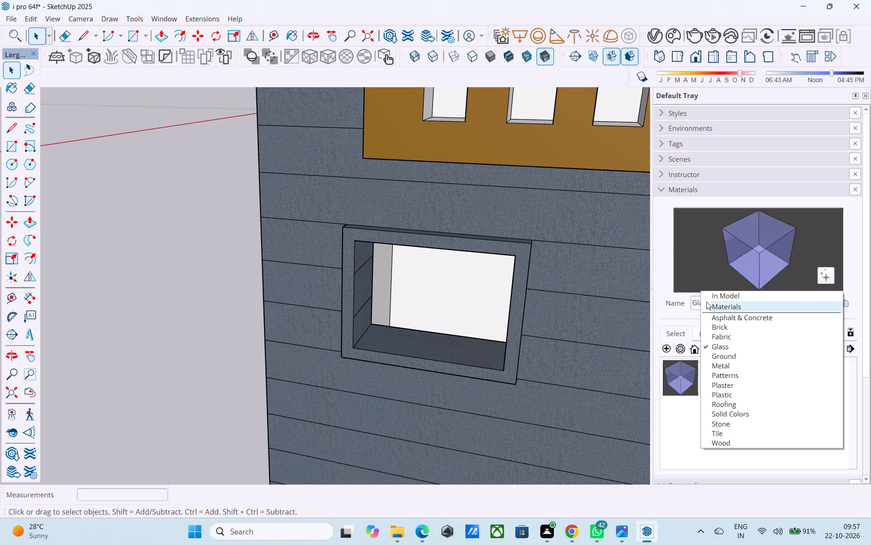
{"action": "left_click", "coordinate": [706, 302]}
{"action": "left_click", "coordinate": [681, 376]}
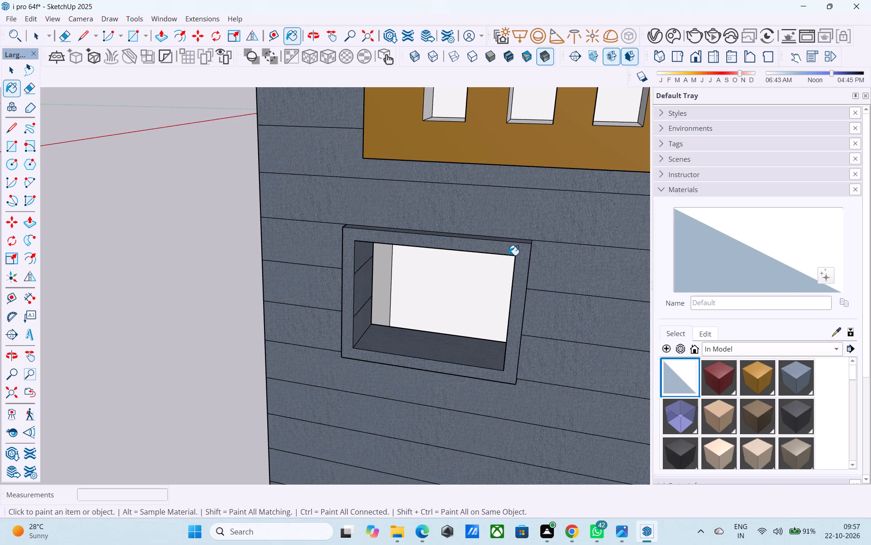
{"action": "left_click", "coordinate": [509, 253]}
Paint the left side strips and top of the projecting small window frame with the Default material.
{"action": "middle_click_drag", "start_coordinate": [507, 253], "coordinate": [782, 263]}
{"action": "scroll", "coordinate": [372, 289], "scroll_direction": "up", "scroll_amount": 4}
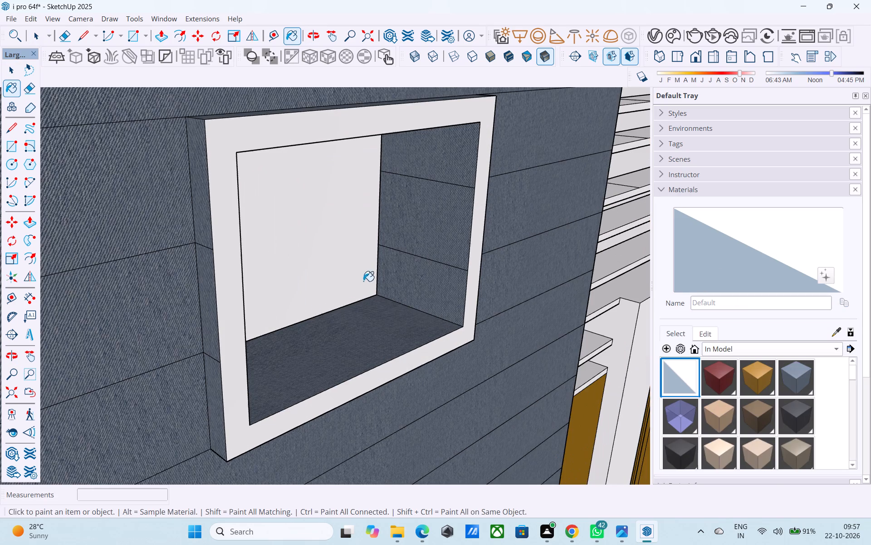
{"action": "middle_click_drag", "start_coordinate": [348, 276], "coordinate": [546, 271]}
{"action": "middle_click_drag", "start_coordinate": [551, 275], "coordinate": [346, 260], "text": "shift"}
{"action": "scroll", "coordinate": [351, 258], "scroll_direction": "down", "scroll_amount": 3}
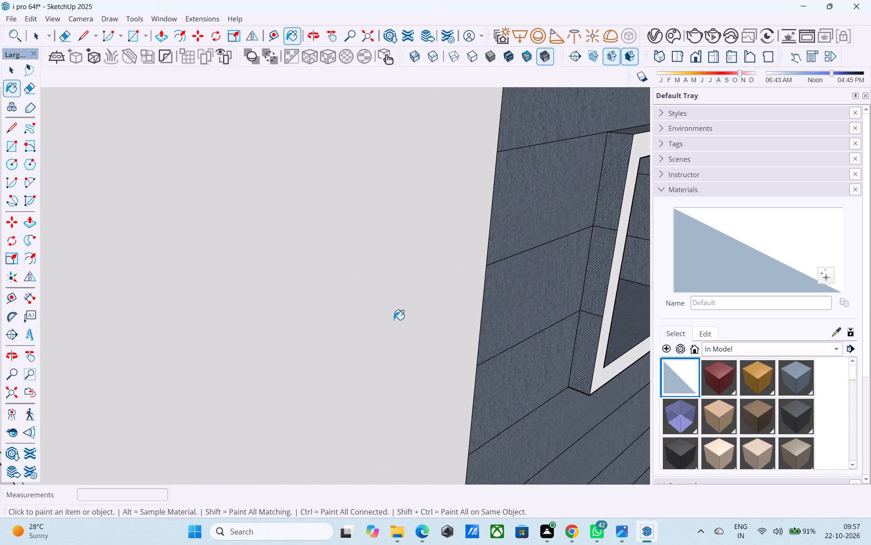
{"action": "middle_click_drag", "start_coordinate": [728, 310], "coordinate": [548, 275]}
{"action": "middle_click_drag", "start_coordinate": [558, 283], "coordinate": [468, 274]}
{"action": "scroll", "coordinate": [501, 320], "scroll_direction": "up", "scroll_amount": 3}
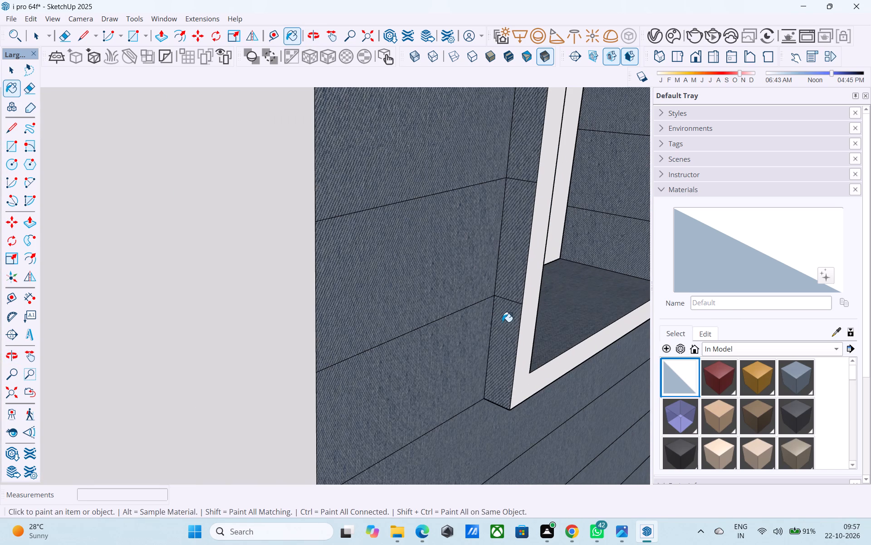
{"action": "left_click", "coordinate": [502, 322]}
{"action": "left_click", "coordinate": [522, 276]}
{"action": "middle_click_drag", "start_coordinate": [524, 262], "coordinate": [481, 406]}
{"action": "left_click", "coordinate": [494, 301]}
{"action": "middle_click_drag", "start_coordinate": [495, 300], "coordinate": [383, 401]}
{"action": "left_click", "coordinate": [411, 297]}
Paint the right side strips and the underside of the small window frame with the Default material.
{"action": "middle_click_drag", "start_coordinate": [506, 336], "coordinate": [276, 282]}
{"action": "middle_click_drag", "start_coordinate": [427, 305], "coordinate": [456, 286]}
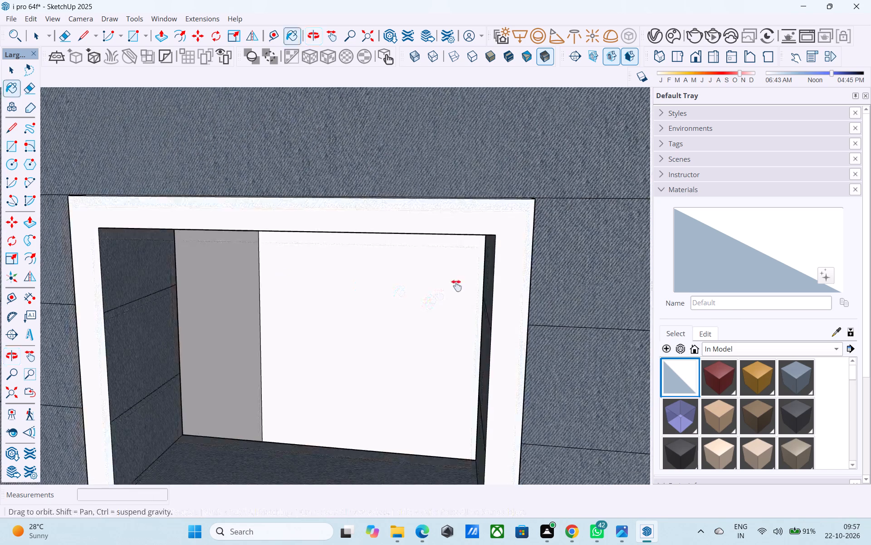
{"action": "middle_click_drag", "start_coordinate": [456, 286], "coordinate": [321, 273]}
{"action": "middle_click_drag", "start_coordinate": [499, 307], "coordinate": [442, 266]}
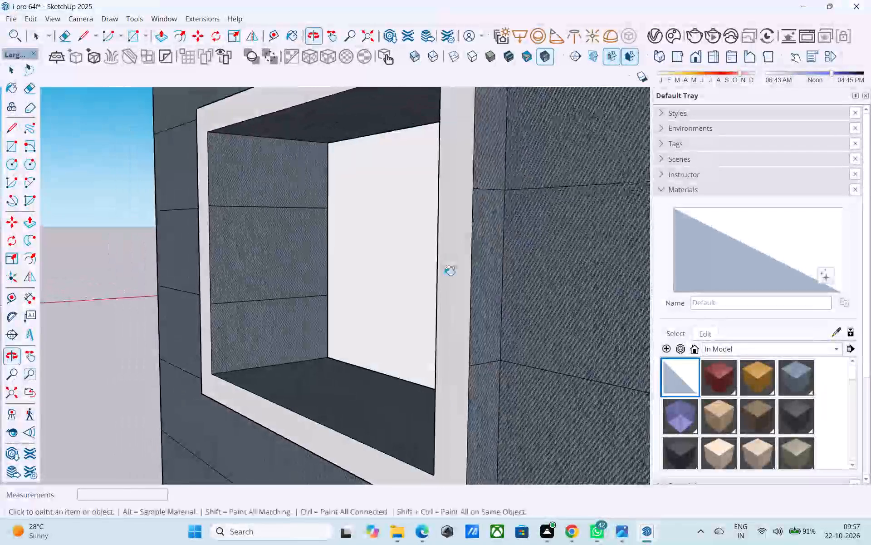
{"action": "left_click", "coordinate": [482, 288]}
{"action": "left_click", "coordinate": [499, 180]}
{"action": "middle_click_drag", "start_coordinate": [510, 367], "coordinate": [512, 262]}
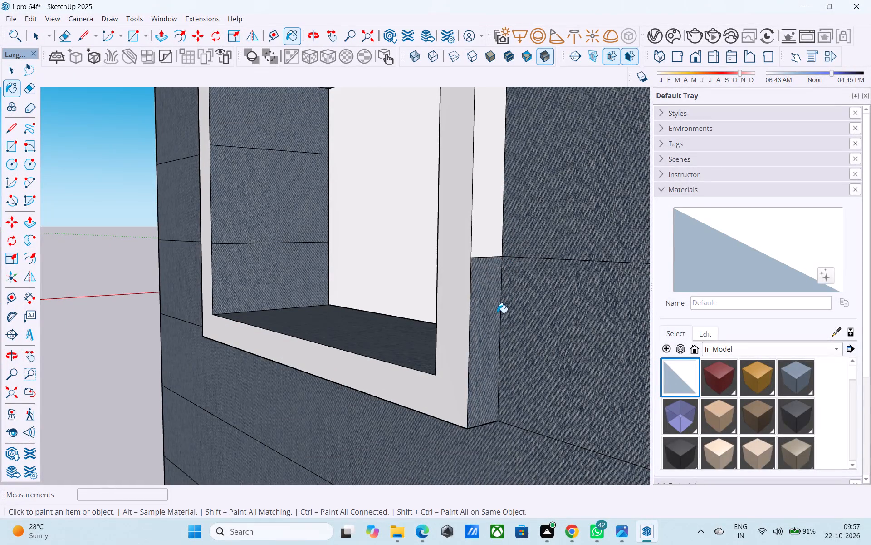
{"action": "left_click", "coordinate": [494, 316]}
{"action": "middle_click_drag", "start_coordinate": [477, 358], "coordinate": [500, 197]}
{"action": "left_click", "coordinate": [480, 276]}
{"action": "middle_click_drag", "start_coordinate": [472, 275], "coordinate": [480, 277]}
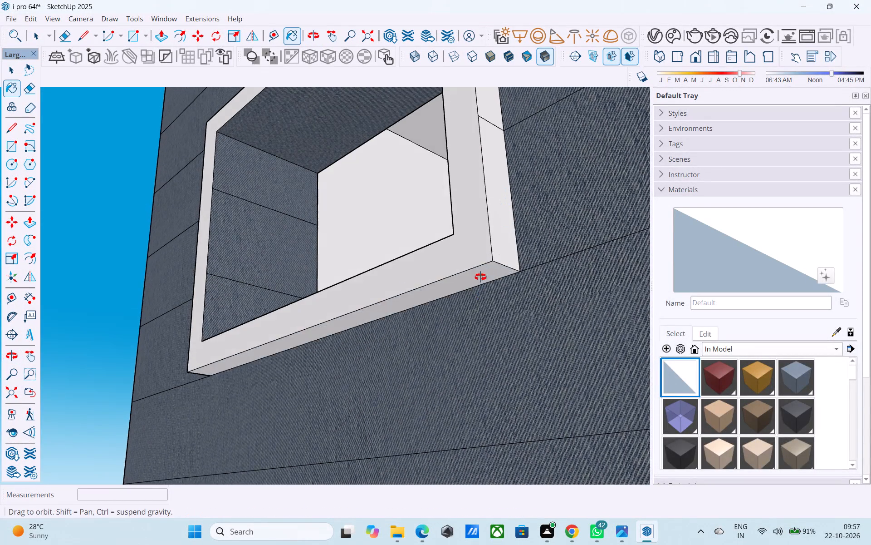
Save the model.
{"action": "middle_click_drag", "start_coordinate": [480, 277], "coordinate": [663, 436]}
{"action": "scroll", "coordinate": [557, 386], "scroll_direction": "down", "scroll_amount": 1}
{"action": "scroll", "coordinate": [557, 386], "scroll_direction": "up", "scroll_amount": 1}
{"action": "scroll", "coordinate": [557, 386], "scroll_direction": "down", "scroll_amount": 8}
{"action": "middle_click_drag", "start_coordinate": [537, 391], "coordinate": [589, 421], "text": "shift"}
{"action": "key", "text": "ctrl+s"}
{"action": "key", "text": "space"}
{"action": "scroll", "coordinate": [533, 351], "scroll_direction": "down", "scroll_amount": 14}
{"action": "middle_click_drag", "start_coordinate": [513, 373], "coordinate": [425, 350]}
{"action": "scroll", "coordinate": [556, 356], "scroll_direction": "down", "scroll_amount": 4}
{"action": "middle_click_drag", "start_coordinate": [545, 363], "coordinate": [494, 335]}
{"action": "scroll", "coordinate": [480, 333], "scroll_direction": "down", "scroll_amount": 8}
{"action": "middle_click_drag", "start_coordinate": [588, 328], "coordinate": [559, 437]}
{"action": "key", "text": "ctrl+s"}
{"action": "key", "text": "space"}
Inspect the whole facade from the front and from below for leftover lines.
{"action": "middle_click_drag", "start_coordinate": [541, 367], "coordinate": [499, 326]}
{"action": "scroll", "coordinate": [507, 323], "scroll_direction": "down", "scroll_amount": 2}
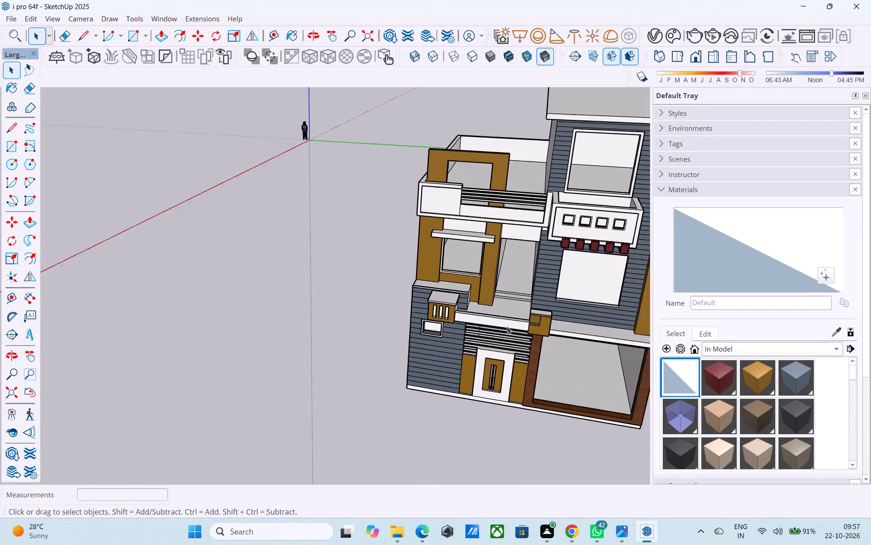
{"action": "scroll", "coordinate": [507, 326], "scroll_direction": "down", "scroll_amount": 1}
{"action": "middle_click_drag", "start_coordinate": [509, 335], "coordinate": [509, 267], "text": "shift"}
{"action": "middle_click_drag", "start_coordinate": [520, 298], "coordinate": [523, 283], "text": "shift"}
{"action": "middle_click_drag", "start_coordinate": [523, 282], "coordinate": [562, 250], "text": "shift"}
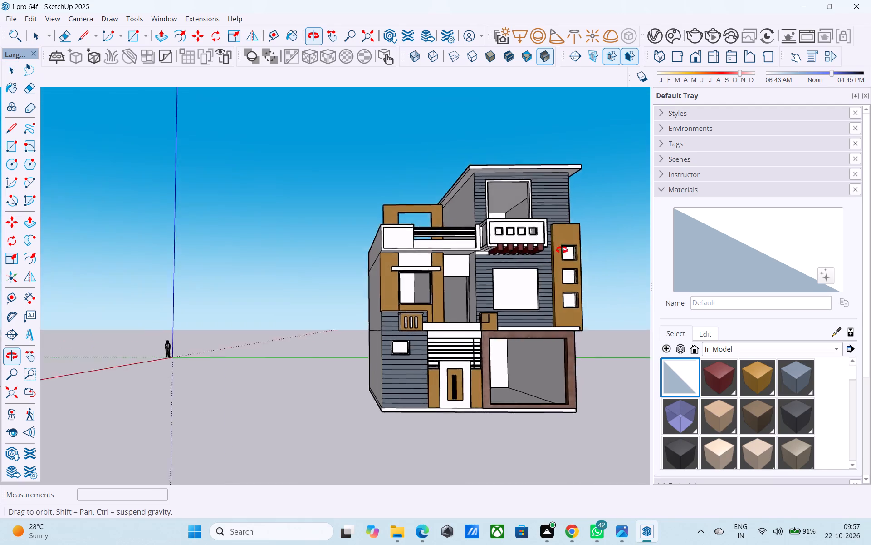
{"action": "middle_click_drag", "start_coordinate": [562, 250], "coordinate": [576, 209], "text": "shift"}
{"action": "scroll", "coordinate": [539, 241], "scroll_direction": "up", "scroll_amount": 3}
{"action": "middle_click_drag", "start_coordinate": [526, 267], "coordinate": [556, 244], "text": "shift"}
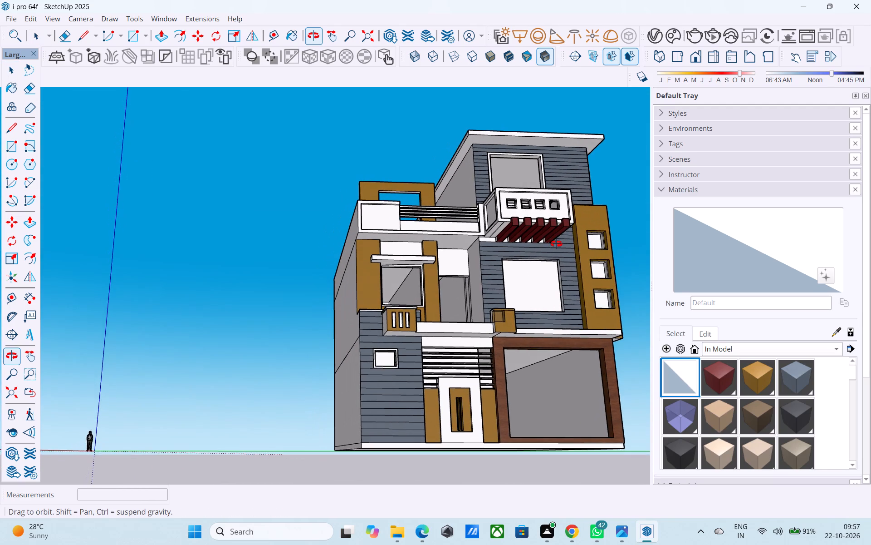
{"action": "middle_click_drag", "start_coordinate": [556, 244], "coordinate": [503, 238], "text": "shift"}
{"action": "scroll", "coordinate": [503, 238], "scroll_direction": "up", "scroll_amount": 2}
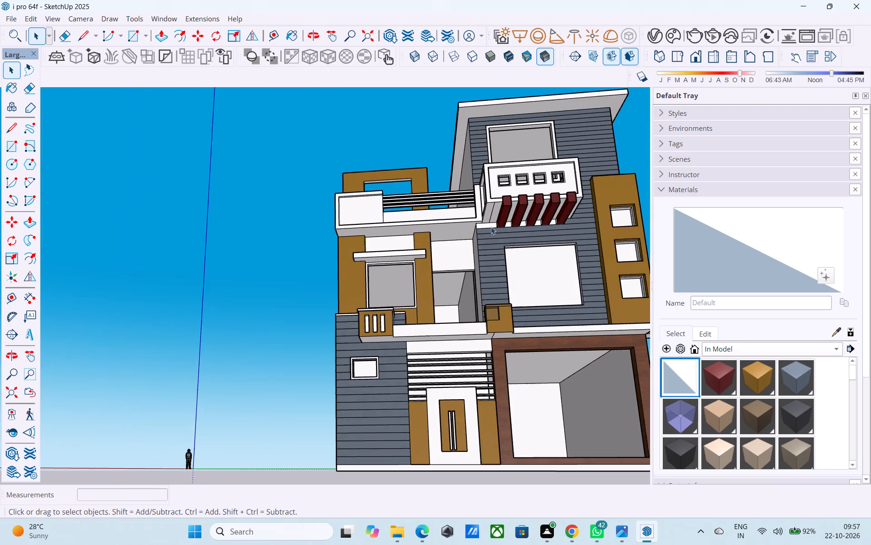
Erase the stray short edge between the undersides of the terrace slab and the balcony beside the red beams, and save the model.
{"action": "scroll", "coordinate": [491, 227], "scroll_direction": "up", "scroll_amount": 6}
{"action": "key", "text": "e"}
{"action": "left_click", "coordinate": [491, 216]}
{"action": "key", "text": "space"}
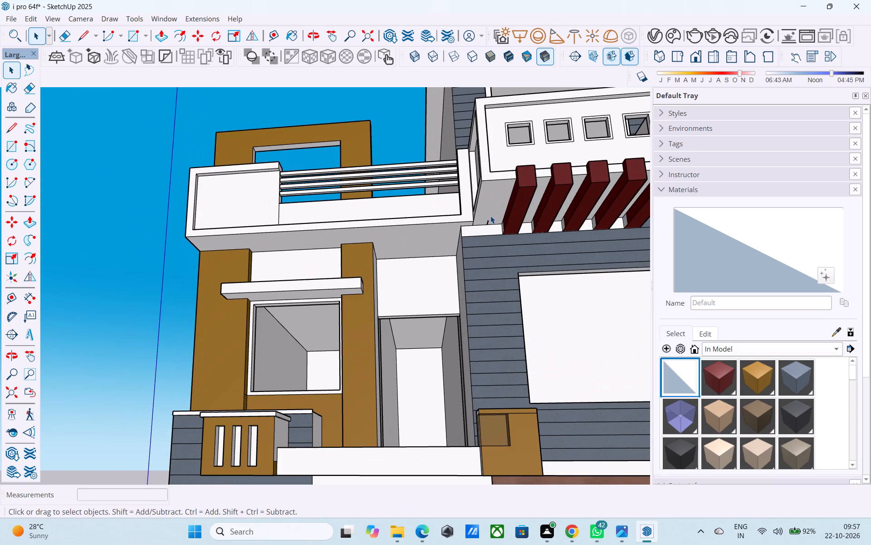
{"action": "key", "text": "e"}
{"action": "scroll", "coordinate": [494, 228], "scroll_direction": "up", "scroll_amount": 7}
{"action": "left_click", "coordinate": [484, 218]}
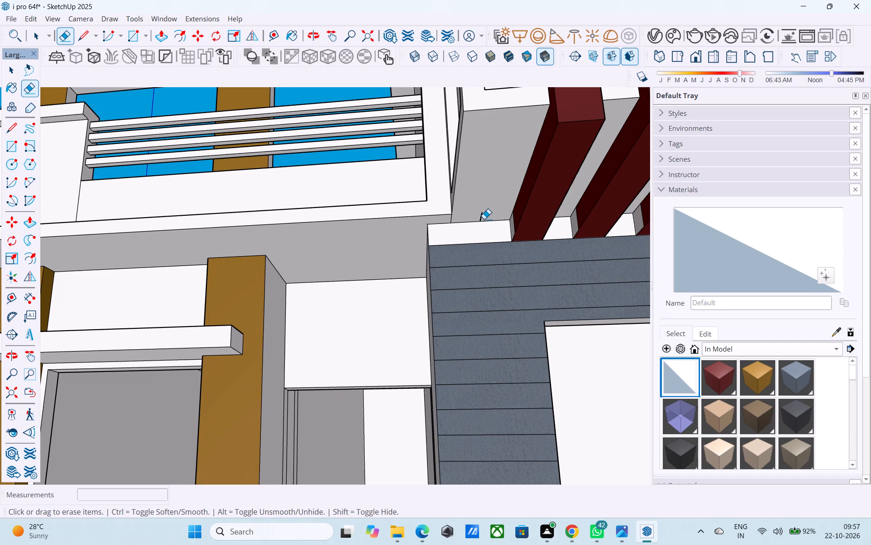
{"action": "left_click", "coordinate": [484, 218]}
{"action": "key", "text": "space"}
{"action": "key", "text": "ctrl+s"}
{"action": "key", "text": "space"}
{"action": "scroll", "coordinate": [484, 218], "scroll_direction": "down", "scroll_amount": 5}
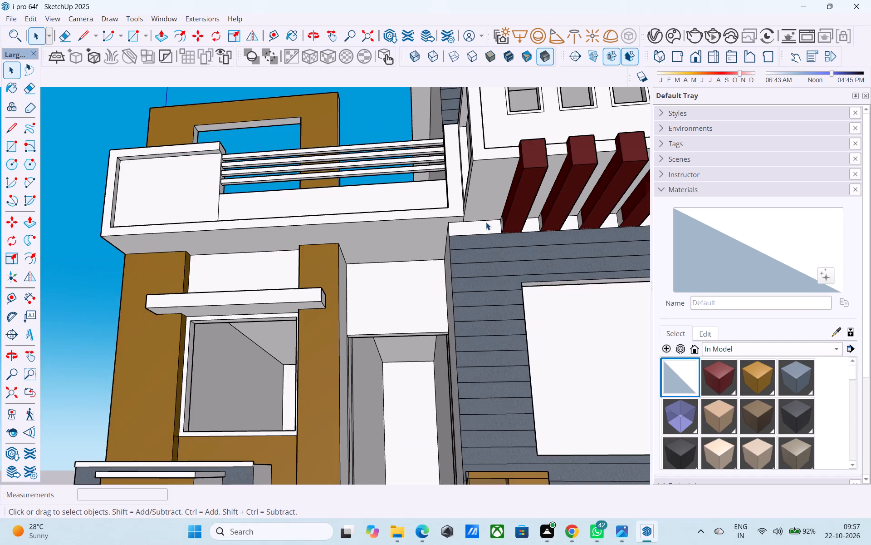
{"action": "scroll", "coordinate": [469, 223], "scroll_direction": "up", "scroll_amount": 13}
{"action": "key", "text": "e"}
{"action": "left_click_drag", "start_coordinate": [462, 218], "coordinate": [458, 217]}
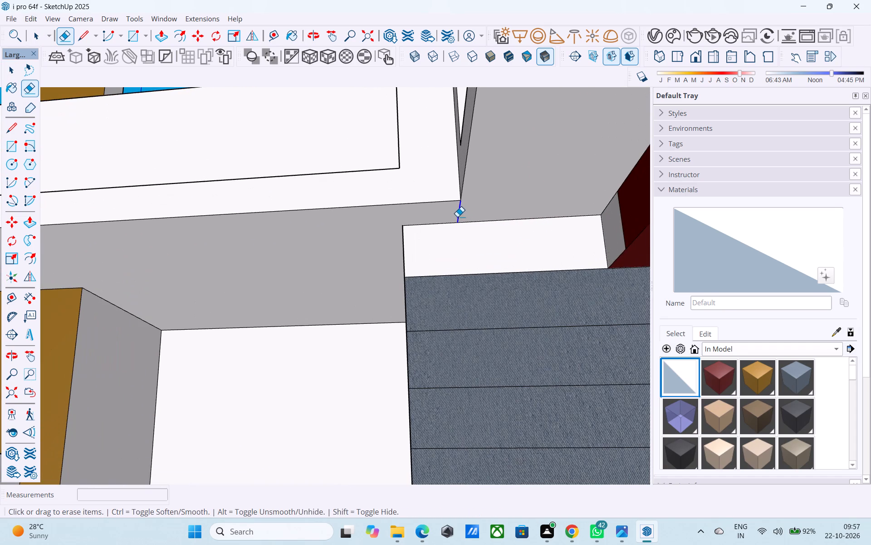
{"action": "key", "text": "space"}
{"action": "key", "text": "ctrl+s"}
Examine the full house facade and its side from above, at eye level and from below.
{"action": "scroll", "coordinate": [470, 216], "scroll_direction": "down", "scroll_amount": 7}
{"action": "scroll", "coordinate": [487, 256], "scroll_direction": "up", "scroll_amount": 1}
{"action": "scroll", "coordinate": [487, 256], "scroll_direction": "down", "scroll_amount": 7}
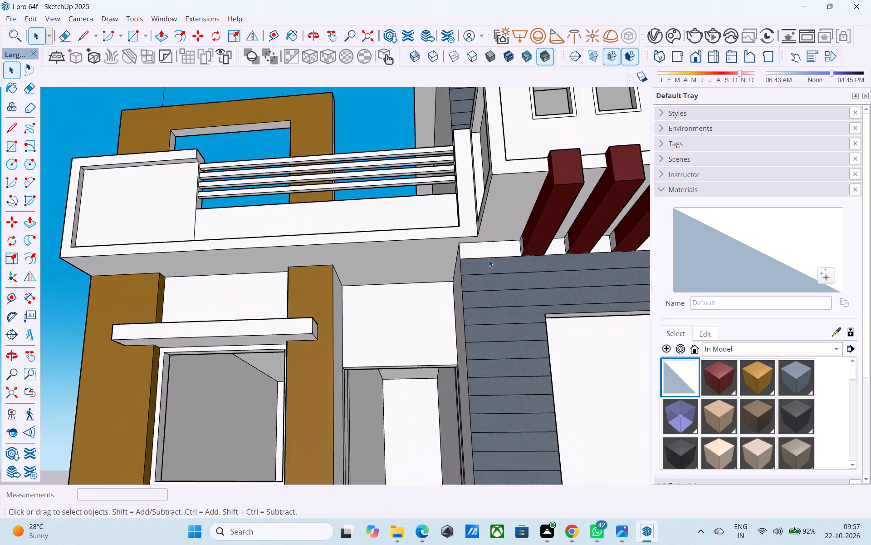
{"action": "scroll", "coordinate": [431, 258], "scroll_direction": "down", "scroll_amount": 8}
{"action": "middle_click_drag", "start_coordinate": [424, 270], "coordinate": [431, 326]}
{"action": "scroll", "coordinate": [423, 314], "scroll_direction": "down", "scroll_amount": 5}
{"action": "middle_click_drag", "start_coordinate": [473, 291], "coordinate": [477, 343]}
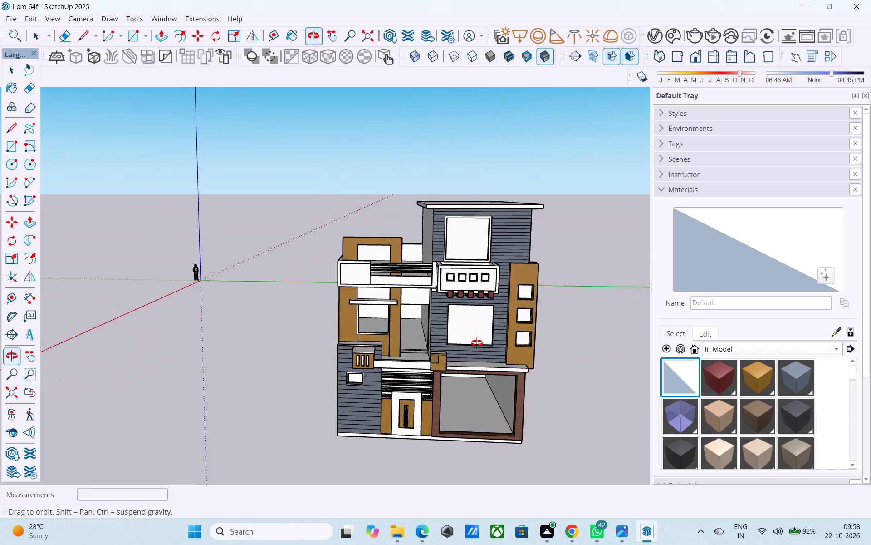
{"action": "middle_click_drag", "start_coordinate": [477, 343], "coordinate": [562, 298]}
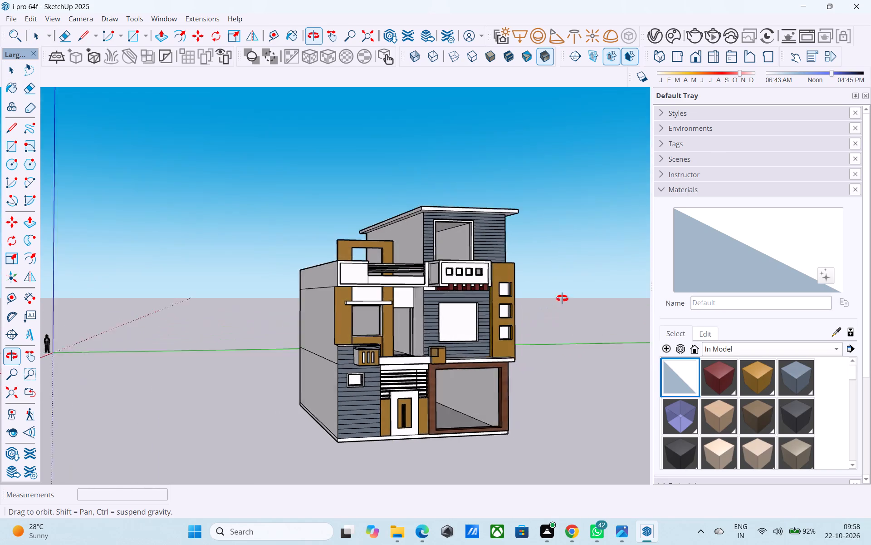
{"action": "middle_click_drag", "start_coordinate": [562, 298], "coordinate": [577, 288]}
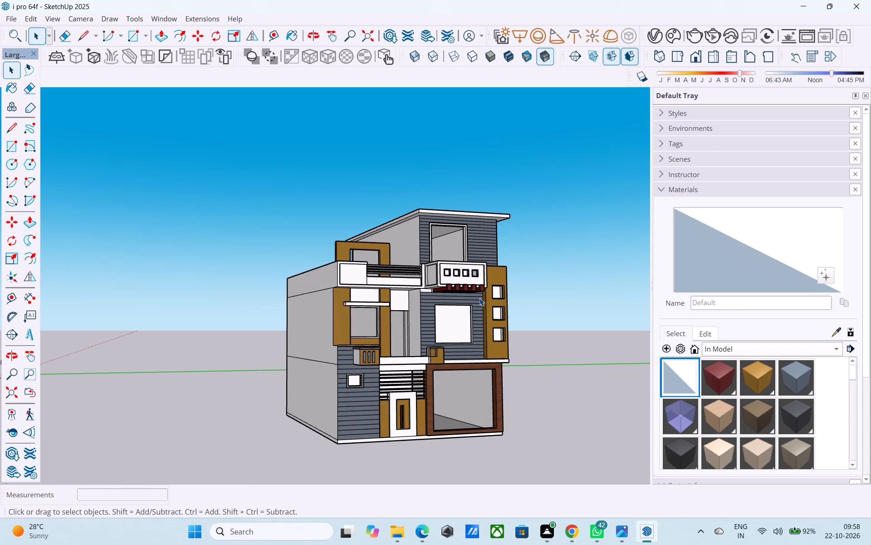
{"action": "middle_click_drag", "start_coordinate": [479, 298], "coordinate": [484, 292]}
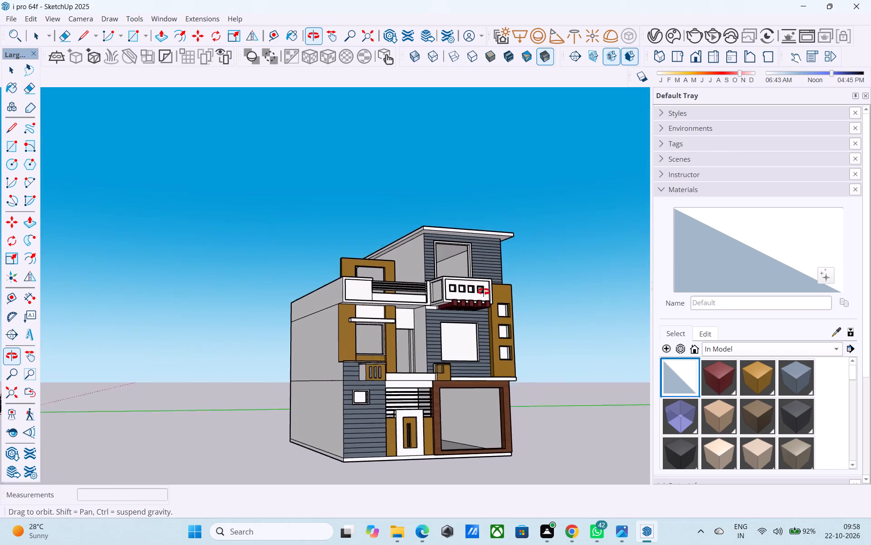
{"action": "middle_click_drag", "start_coordinate": [484, 292], "coordinate": [465, 267]}
{"action": "middle_click_drag", "start_coordinate": [467, 290], "coordinate": [468, 236], "text": "shift"}
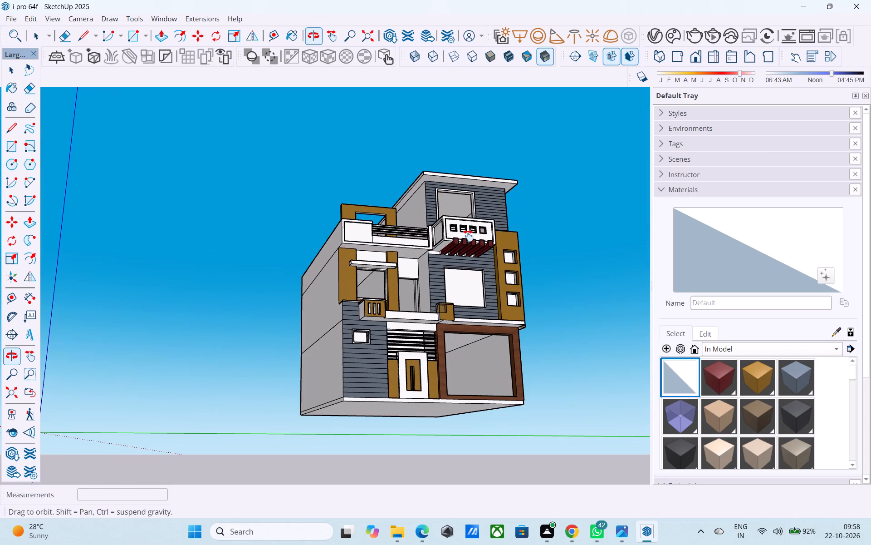
{"action": "middle_click_drag", "start_coordinate": [468, 236], "coordinate": [468, 236], "text": "shift"}
{"action": "middle_click_drag", "start_coordinate": [468, 237], "coordinate": [460, 184]}
{"action": "middle_click_drag", "start_coordinate": [468, 221], "coordinate": [470, 279]}
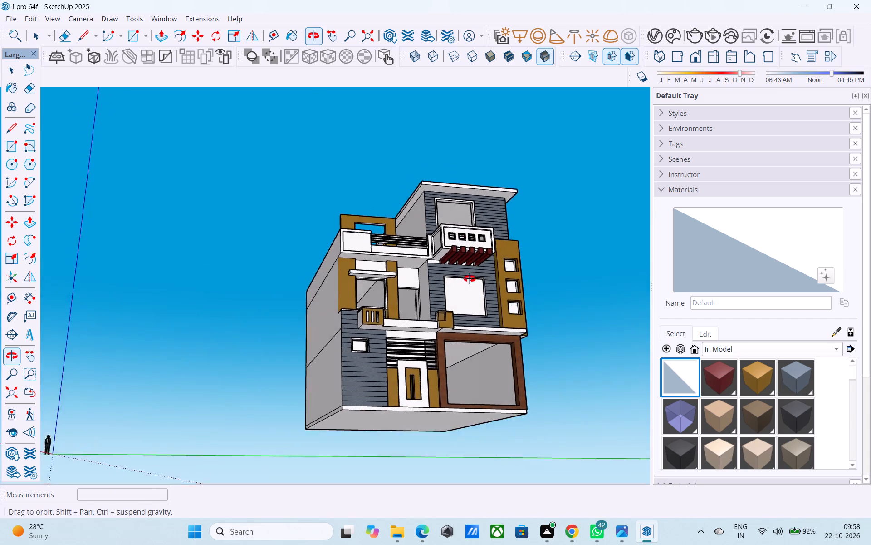
{"action": "middle_click_drag", "start_coordinate": [470, 279], "coordinate": [473, 290]}
{"action": "scroll", "coordinate": [477, 285], "scroll_direction": "up", "scroll_amount": 4}
{"action": "scroll", "coordinate": [477, 284], "scroll_direction": "down", "scroll_amount": 2}
{"action": "middle_click_drag", "start_coordinate": [477, 284], "coordinate": [477, 278], "text": "shift"}
{"action": "scroll", "coordinate": [477, 277], "scroll_direction": "up", "scroll_amount": 1}
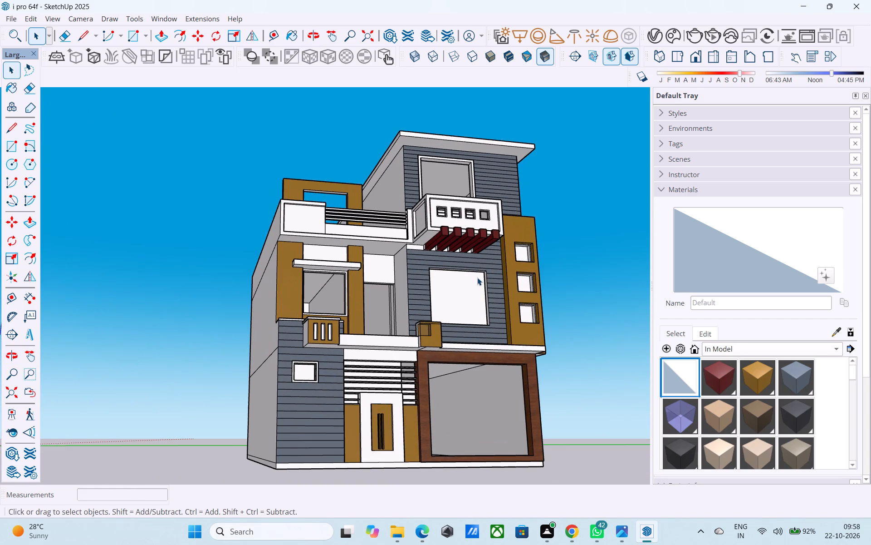
{"action": "middle_click_drag", "start_coordinate": [477, 277], "coordinate": [485, 268], "text": "shift"}
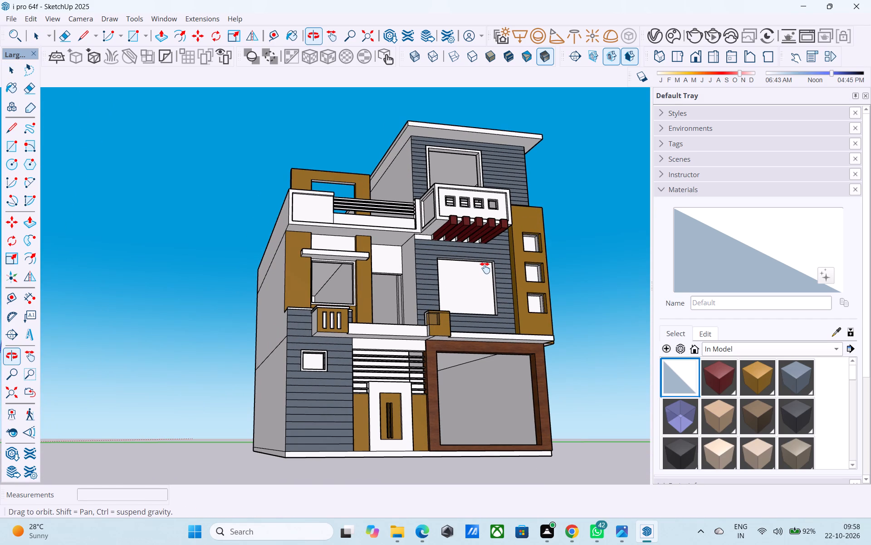
{"action": "middle_click_drag", "start_coordinate": [485, 268], "coordinate": [488, 265], "text": "shift"}
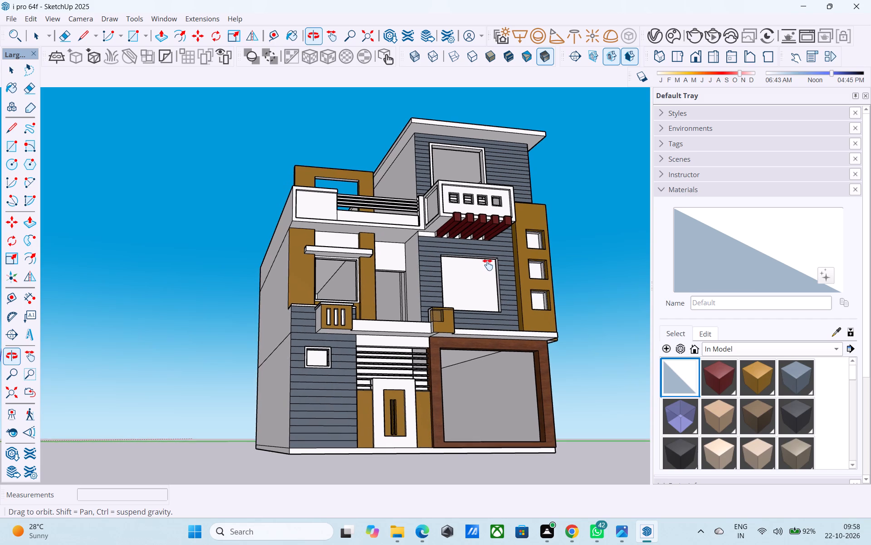
{"action": "middle_click_drag", "start_coordinate": [488, 265], "coordinate": [339, 389], "text": "shift"}
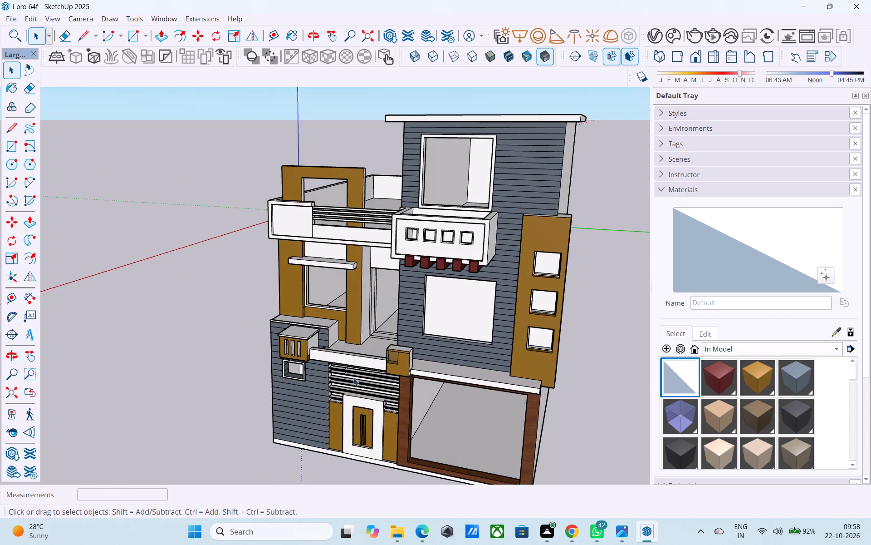
Examine the ground-floor entrance, small window, balcony boxes and wood-framed opening up close from different angles.
{"action": "middle_click_drag", "start_coordinate": [434, 352], "coordinate": [373, 347], "text": "shift"}
{"action": "middle_click_drag", "start_coordinate": [379, 352], "coordinate": [404, 344]}
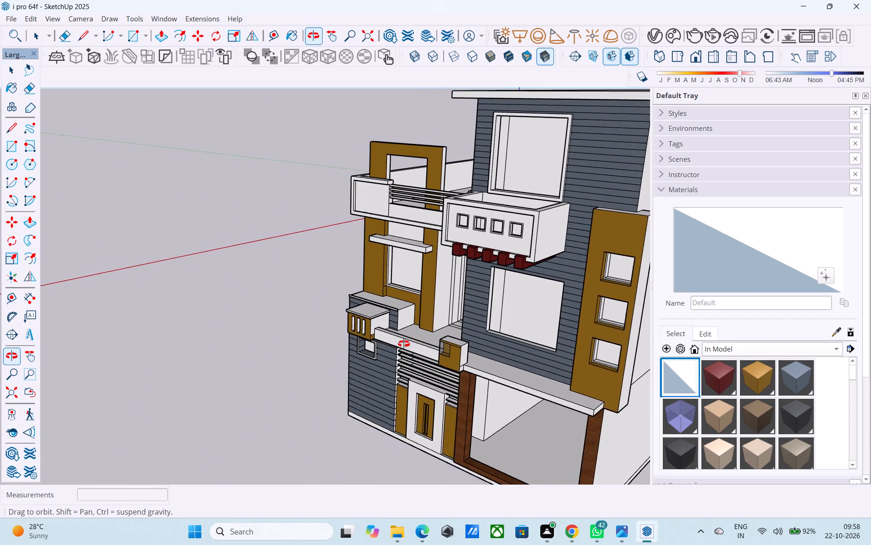
{"action": "middle_click_drag", "start_coordinate": [404, 344], "coordinate": [339, 342]}
{"action": "middle_click_drag", "start_coordinate": [401, 367], "coordinate": [384, 294], "text": "shift"}
{"action": "scroll", "coordinate": [386, 294], "scroll_direction": "up", "scroll_amount": 3}
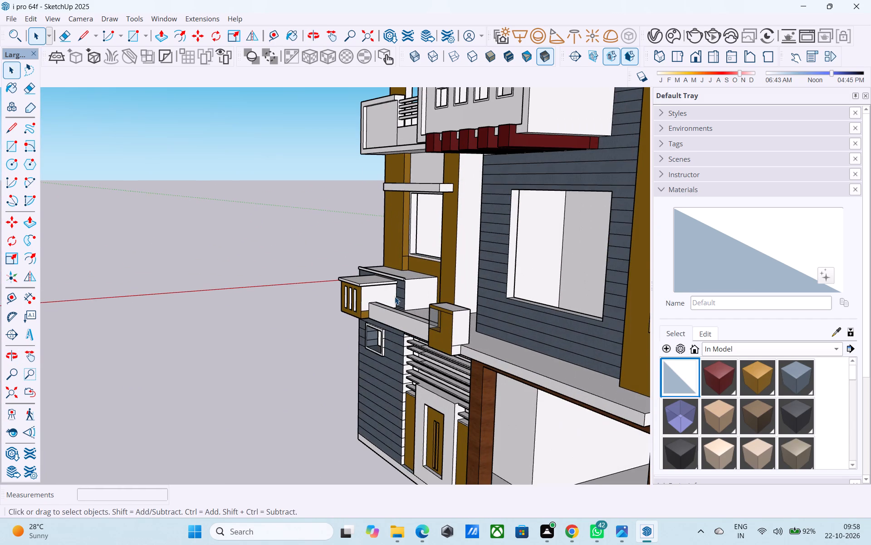
{"action": "scroll", "coordinate": [395, 297], "scroll_direction": "down", "scroll_amount": 3}
{"action": "middle_click_drag", "start_coordinate": [429, 361], "coordinate": [606, 327], "text": "shift"}
{"action": "middle_click_drag", "start_coordinate": [605, 328], "coordinate": [615, 334]}
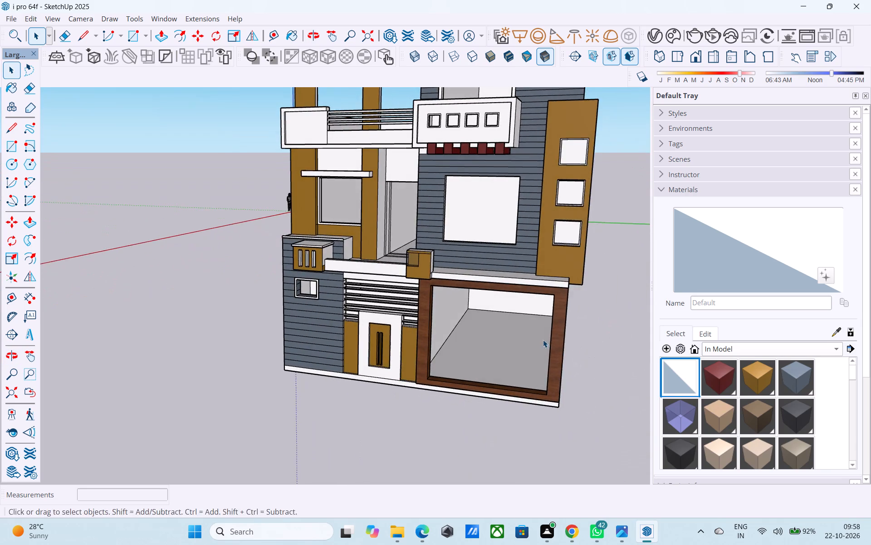
{"action": "middle_click_drag", "start_coordinate": [539, 342], "coordinate": [399, 338], "text": "shift"}
{"action": "scroll", "coordinate": [401, 340], "scroll_direction": "up", "scroll_amount": 3}
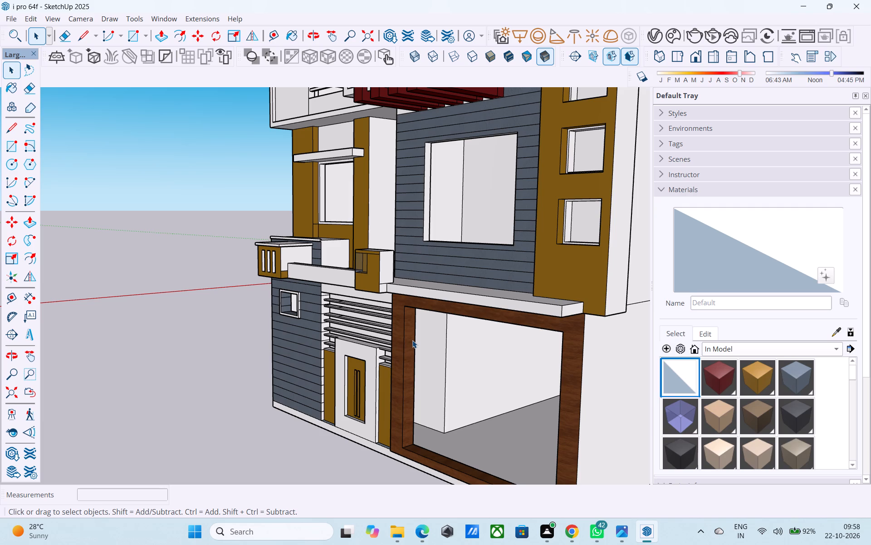
{"action": "scroll", "coordinate": [413, 339], "scroll_direction": "up", "scroll_amount": 1}
{"action": "scroll", "coordinate": [388, 250], "scroll_direction": "down", "scroll_amount": 5}
{"action": "middle_click_drag", "start_coordinate": [385, 251], "coordinate": [523, 251]}
{"action": "scroll", "coordinate": [434, 235], "scroll_direction": "up", "scroll_amount": 11}
{"action": "middle_click_drag", "start_coordinate": [394, 279], "coordinate": [349, 292], "text": "shift"}
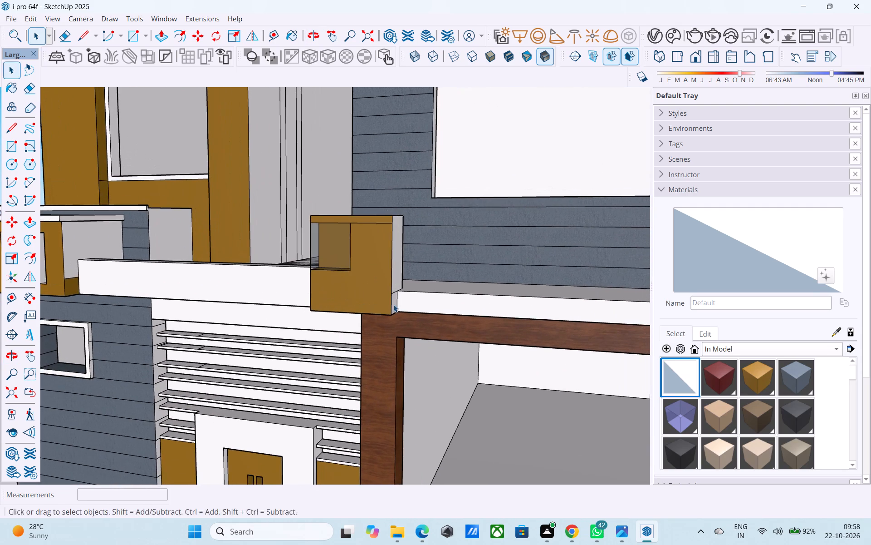
{"action": "middle_click_drag", "start_coordinate": [393, 304], "coordinate": [349, 301]}
{"action": "middle_click_drag", "start_coordinate": [419, 305], "coordinate": [381, 201], "text": "shift"}
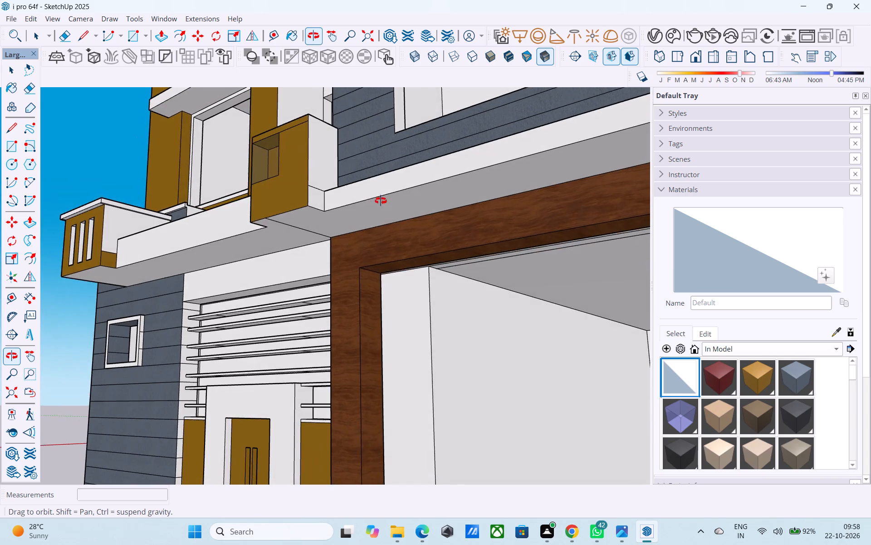
{"action": "middle_click_drag", "start_coordinate": [381, 201], "coordinate": [407, 283], "text": "shift"}
{"action": "scroll", "coordinate": [407, 282], "scroll_direction": "down", "scroll_amount": 5}
{"action": "middle_click_drag", "start_coordinate": [494, 316], "coordinate": [500, 292]}
{"action": "scroll", "coordinate": [407, 249], "scroll_direction": "down", "scroll_amount": 5}
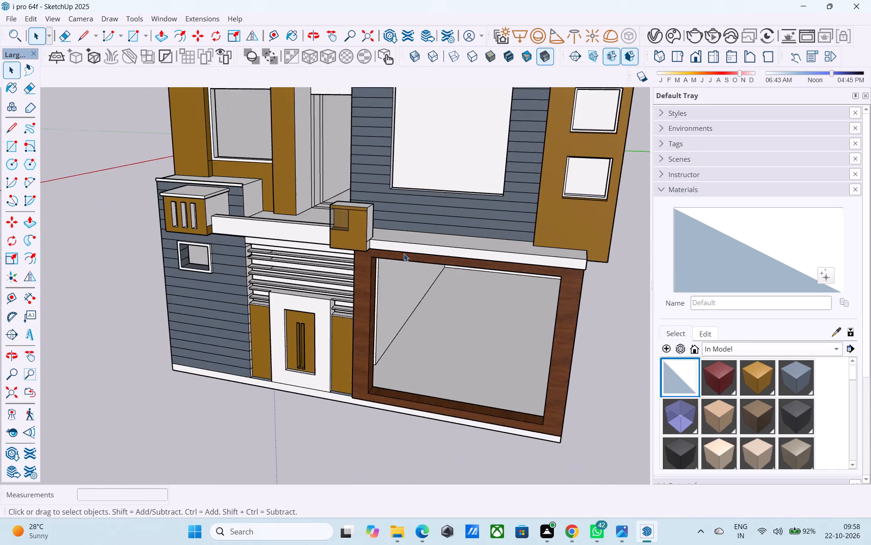
Draw a 6' vertical line up the wood frame's edge from its bottom corner nearest the entrance, and delete the face filling the opening.
{"action": "middle_click_drag", "start_coordinate": [471, 288], "coordinate": [356, 243]}
{"action": "scroll", "coordinate": [356, 243], "scroll_direction": "up", "scroll_amount": 4}
{"action": "middle_click_drag", "start_coordinate": [358, 248], "coordinate": [364, 213], "text": "shift"}
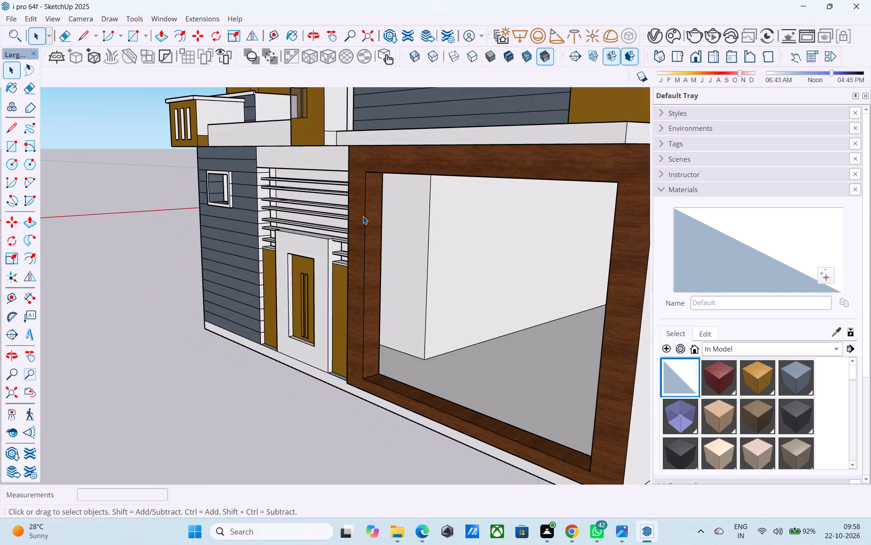
{"action": "scroll", "coordinate": [374, 333], "scroll_direction": "up", "scroll_amount": 1}
{"action": "key", "text": "l"}
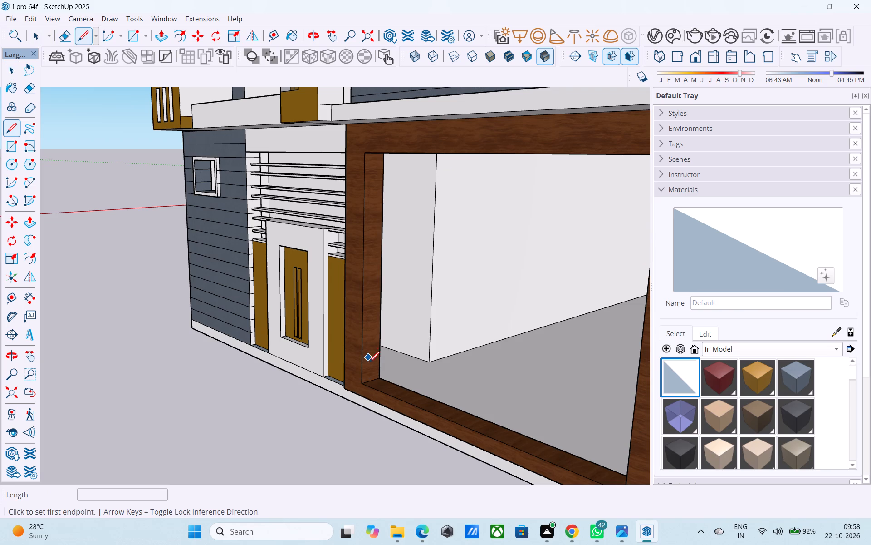
{"action": "left_click", "coordinate": [366, 383]}
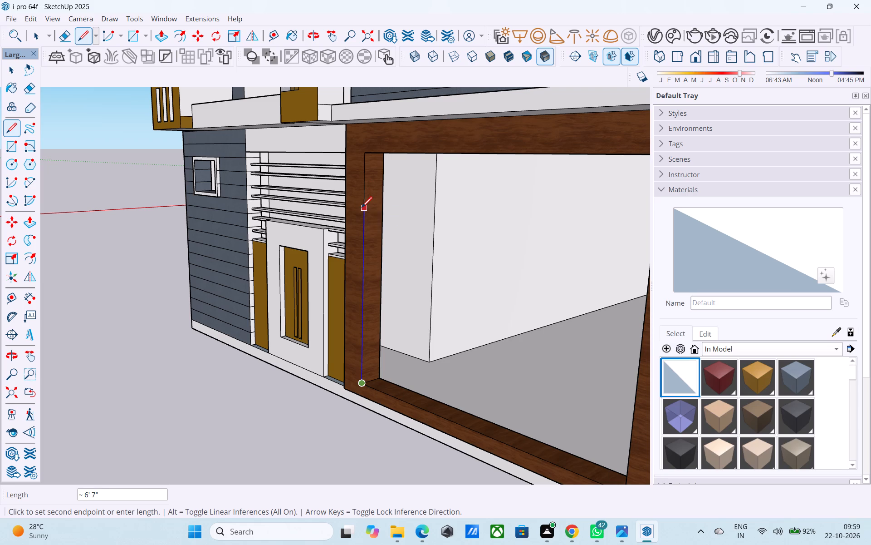
{"action": "type", "text": "6'"}
{"action": "key", "text": "Return"}
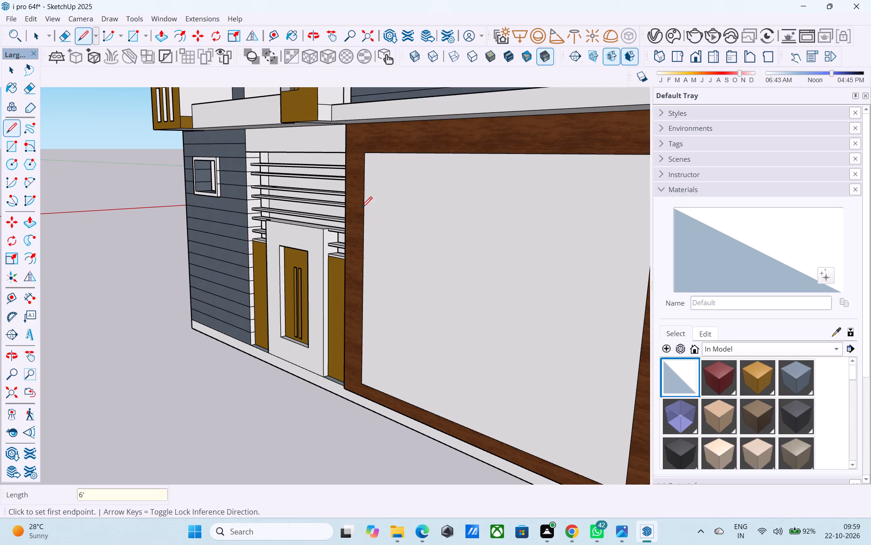
{"action": "key", "text": "space"}
{"action": "left_click", "coordinate": [389, 212]}
{"action": "key", "text": "Delete"}
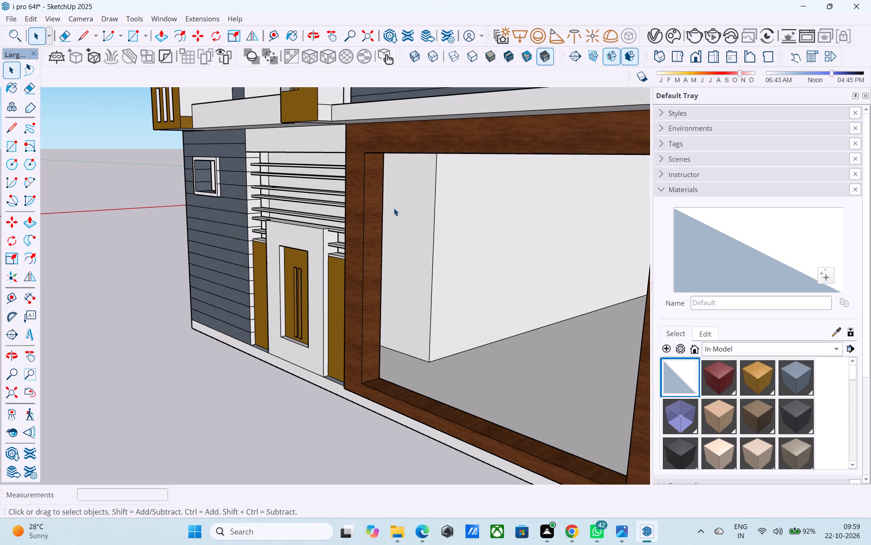
Draw a 6' by 10' rectangle across the lower part of the wood-framed opening and delete the face above it.
{"action": "key", "text": "r"}
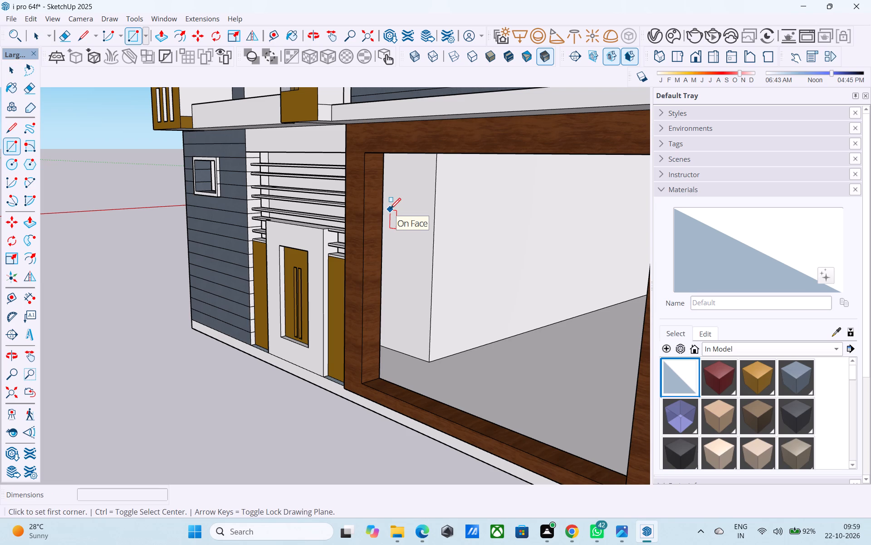
{"action": "left_click", "coordinate": [366, 226]}
{"action": "scroll", "coordinate": [366, 226], "scroll_direction": "down", "scroll_amount": 5}
{"action": "middle_click_drag", "start_coordinate": [367, 227], "coordinate": [608, 293]}
{"action": "scroll", "coordinate": [605, 309], "scroll_direction": "up", "scroll_amount": 2}
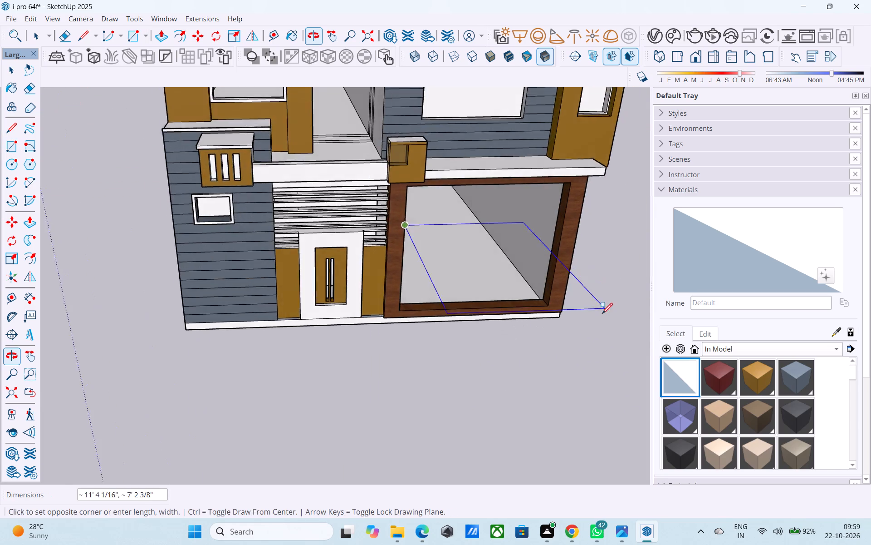
{"action": "scroll", "coordinate": [602, 315], "scroll_direction": "up", "scroll_amount": 3}
{"action": "left_click", "coordinate": [517, 302]}
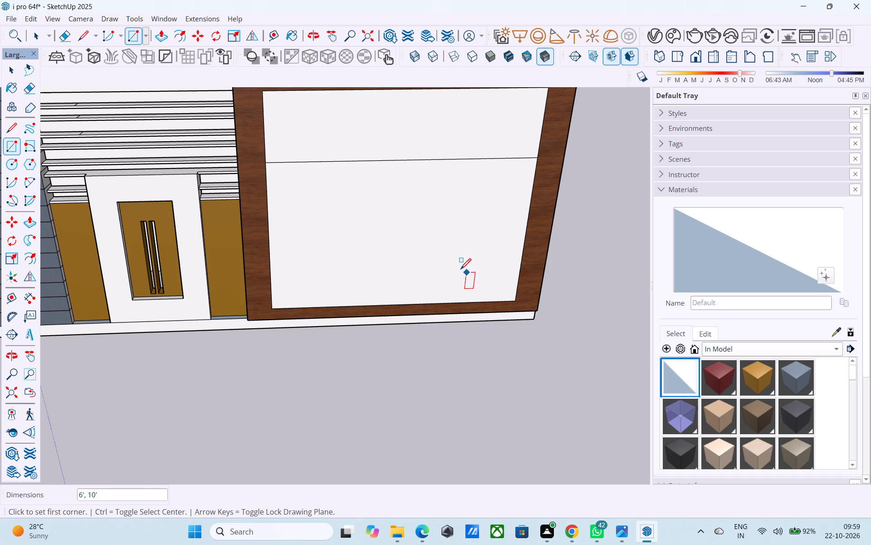
{"action": "key", "text": "space"}
{"action": "left_click", "coordinate": [381, 148]}
{"action": "key", "text": "Delete"}
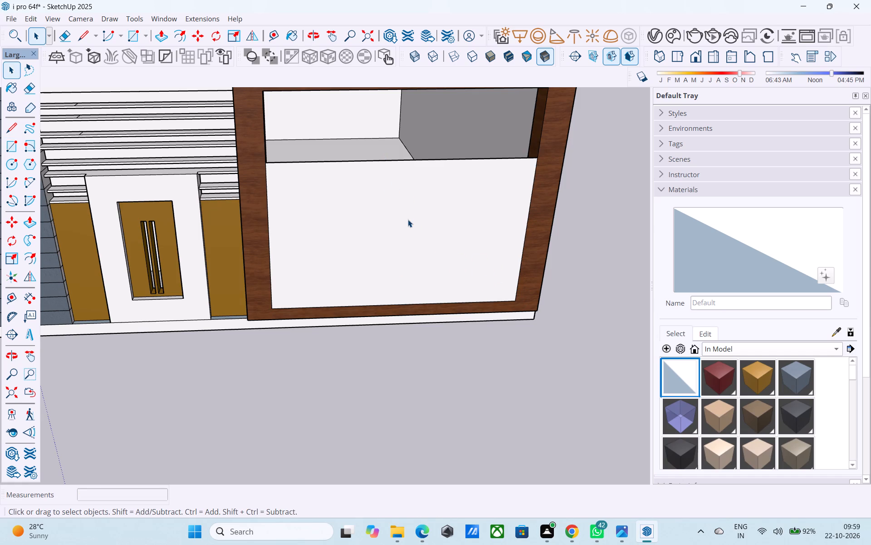
Divide the new panel into two equal halves with a vertical line from its top edge's midpoint to its bottom edge.
{"action": "scroll", "coordinate": [408, 219], "scroll_direction": "down", "scroll_amount": 1}
{"action": "middle_click_drag", "start_coordinate": [408, 219], "coordinate": [370, 209]}
{"action": "left_click", "coordinate": [376, 210]}
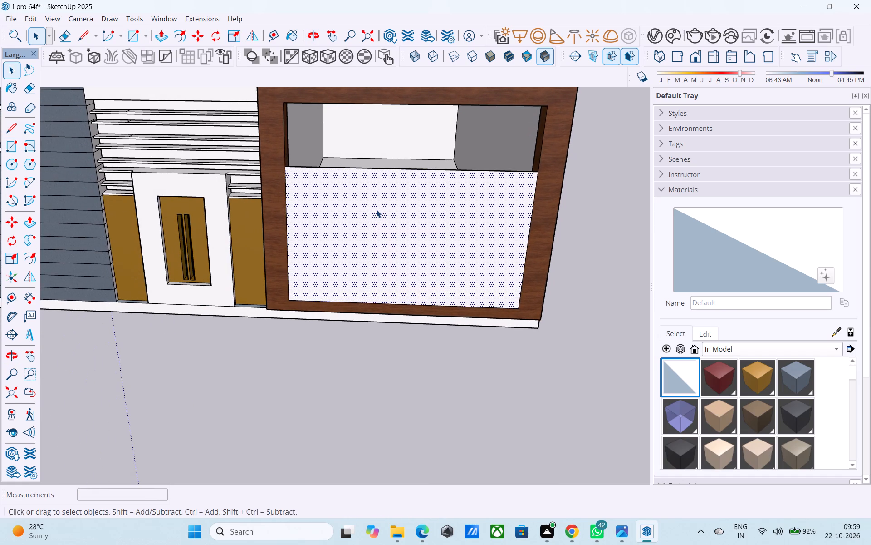
{"action": "key", "text": "l"}
{"action": "left_click", "coordinate": [411, 171]}
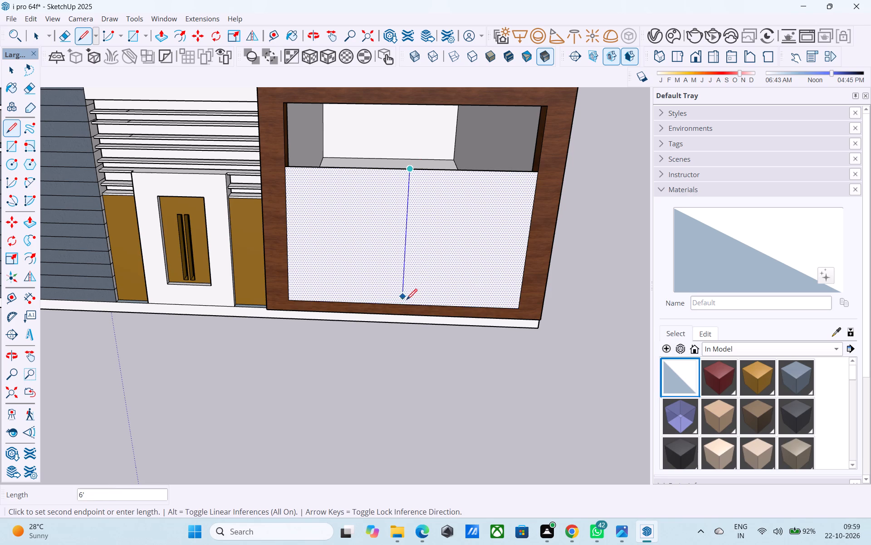
{"action": "left_click", "coordinate": [406, 302]}
{"action": "key", "text": "space"}
Offset the outlines of both panel halves inward by 2" to form their borders.
{"action": "left_click", "coordinate": [374, 281]}
{"action": "key", "text": "f"}
{"action": "left_click", "coordinate": [374, 280]}
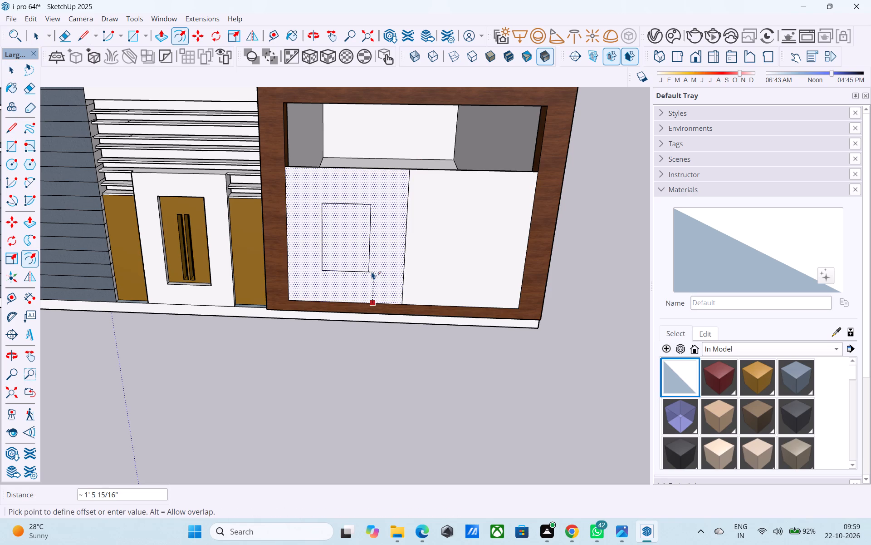
{"action": "type", "text": "2\""}
{"action": "key", "text": "Return"}
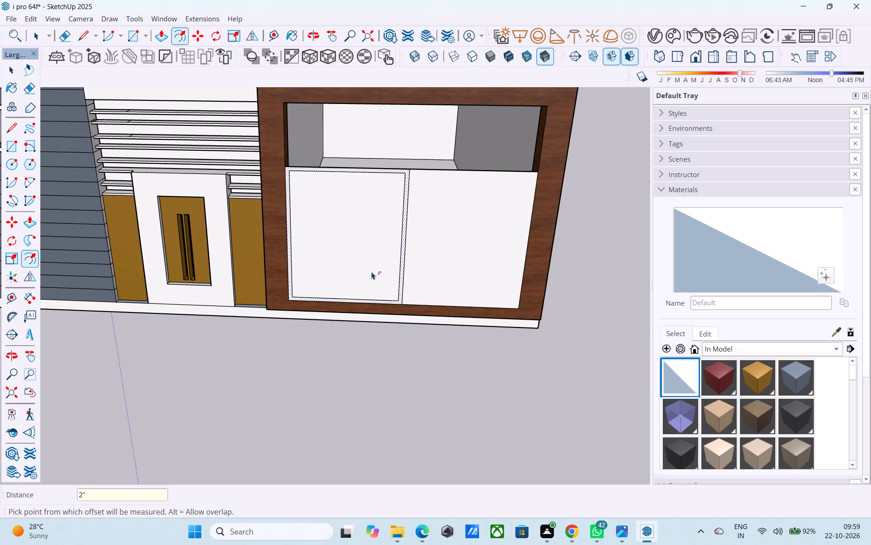
{"action": "key", "text": "space"}
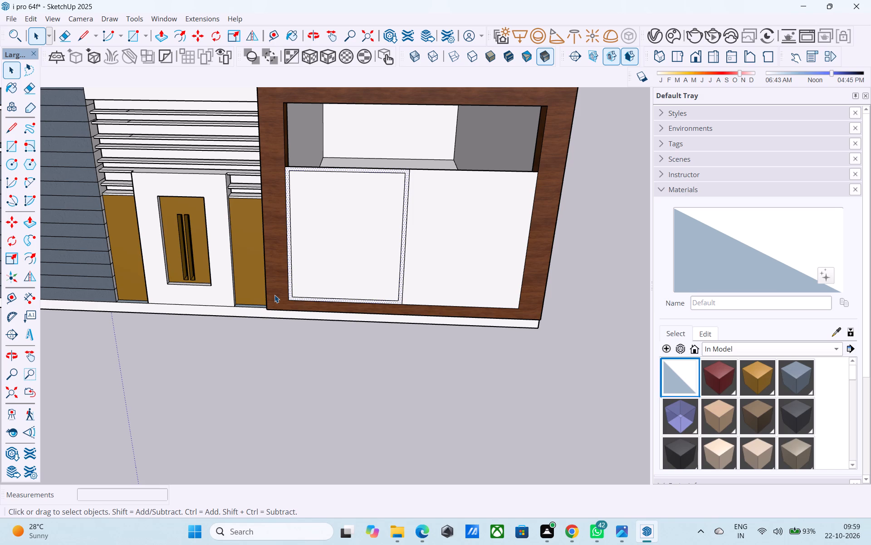
{"action": "middle_click_drag", "start_coordinate": [277, 284], "coordinate": [302, 270]}
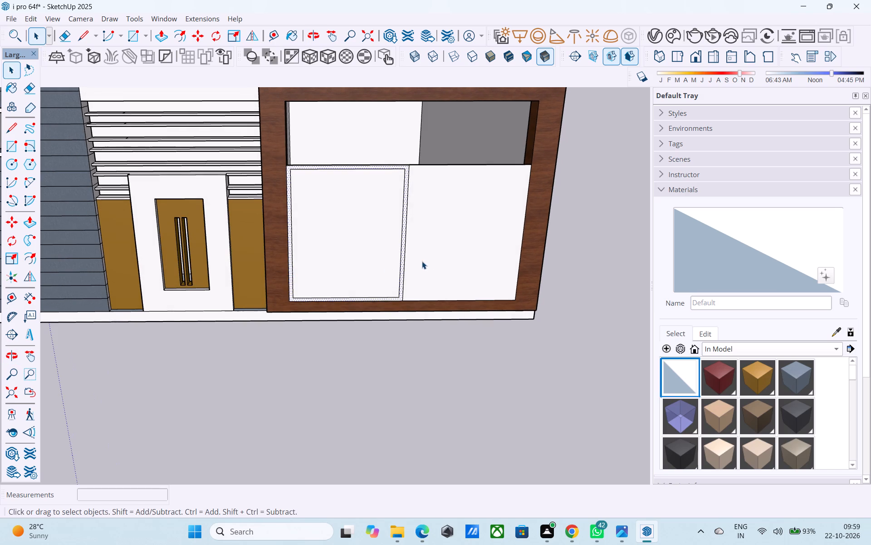
{"action": "left_click", "coordinate": [428, 259]}
{"action": "key", "text": "f"}
{"action": "left_click", "coordinate": [428, 259]}
{"action": "type", "text": "2\""}
{"action": "key", "text": "Return"}
{"action": "key", "text": "space"}
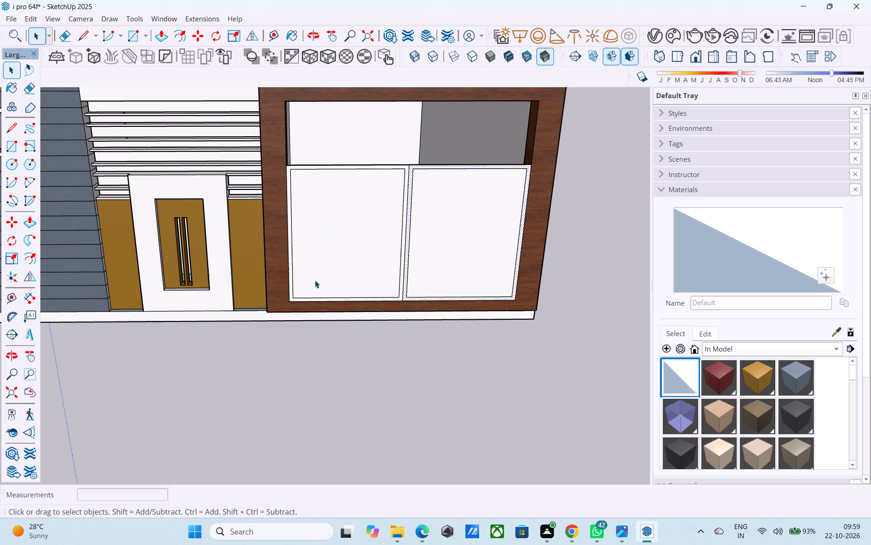
Copy the top inner border edges of both panel halves downward by 10".
{"action": "middle_click_drag", "start_coordinate": [312, 295], "coordinate": [296, 281]}
{"action": "scroll", "coordinate": [320, 168], "scroll_direction": "up", "scroll_amount": 4}
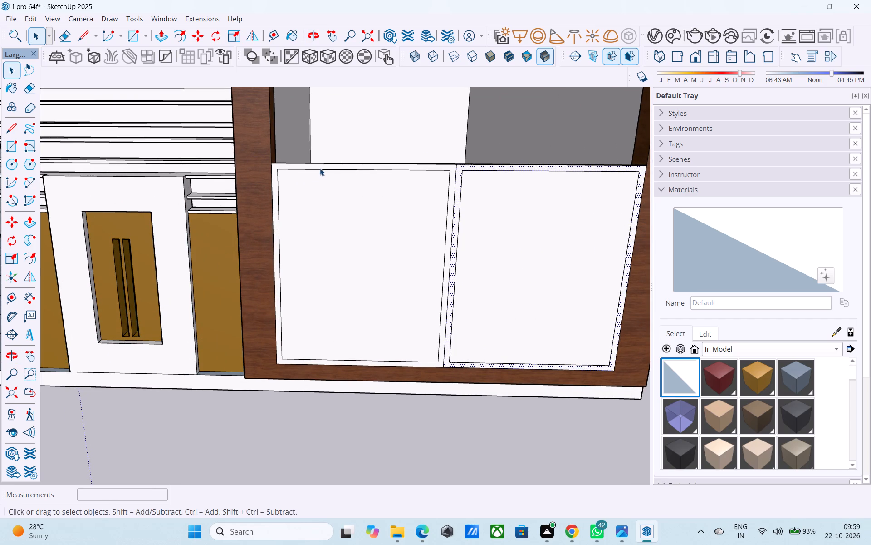
{"action": "key", "text": "l"}
{"action": "key", "text": "space"}
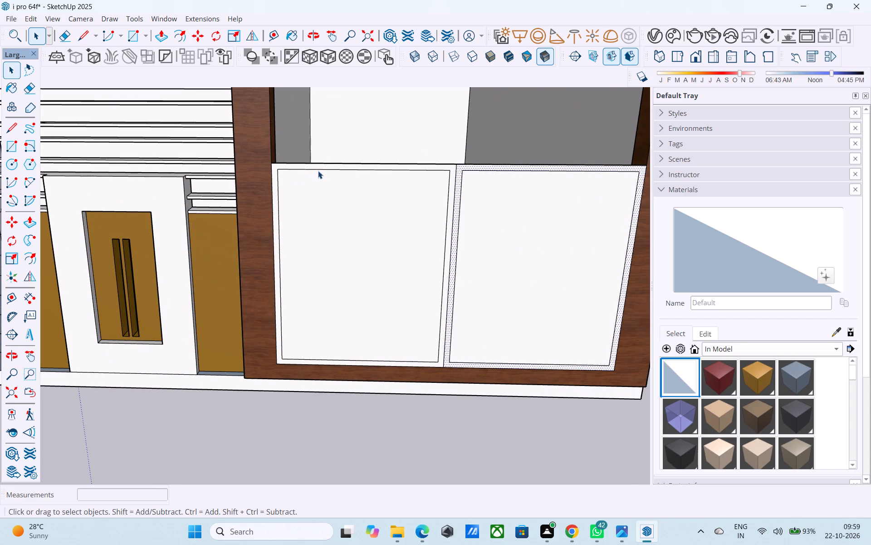
{"action": "left_click", "coordinate": [318, 170]}
{"action": "key", "text": "m"}
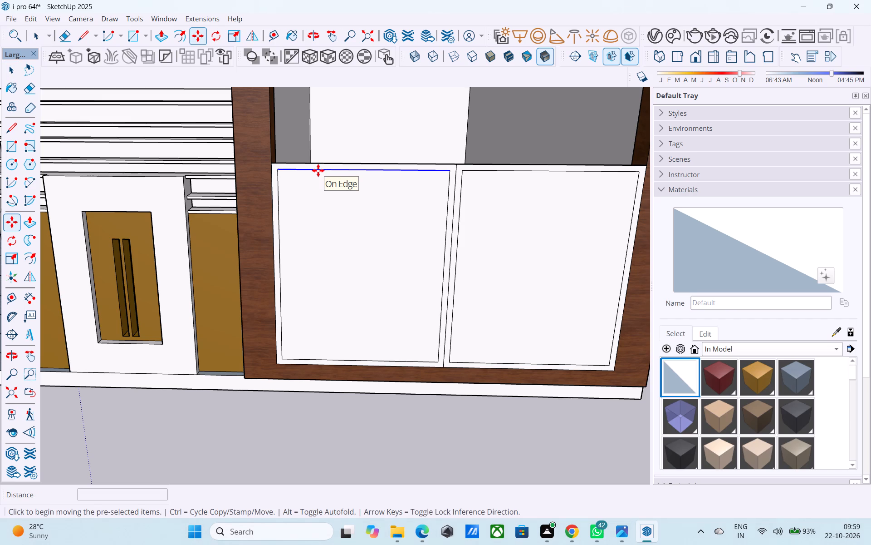
{"action": "key", "text": "space"}
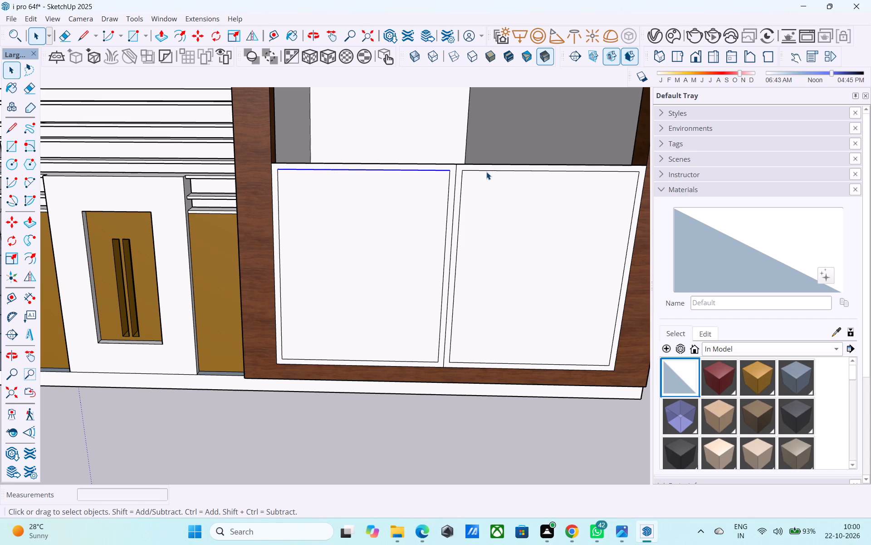
{"action": "left_click", "coordinate": [486, 172], "text": "shift"}
{"action": "key", "text": "m"}
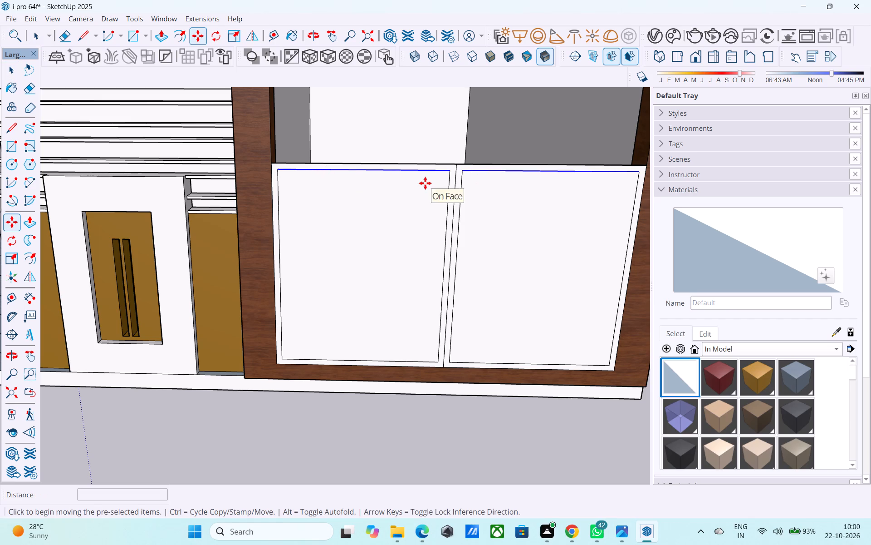
{"action": "left_click", "coordinate": [275, 169]}
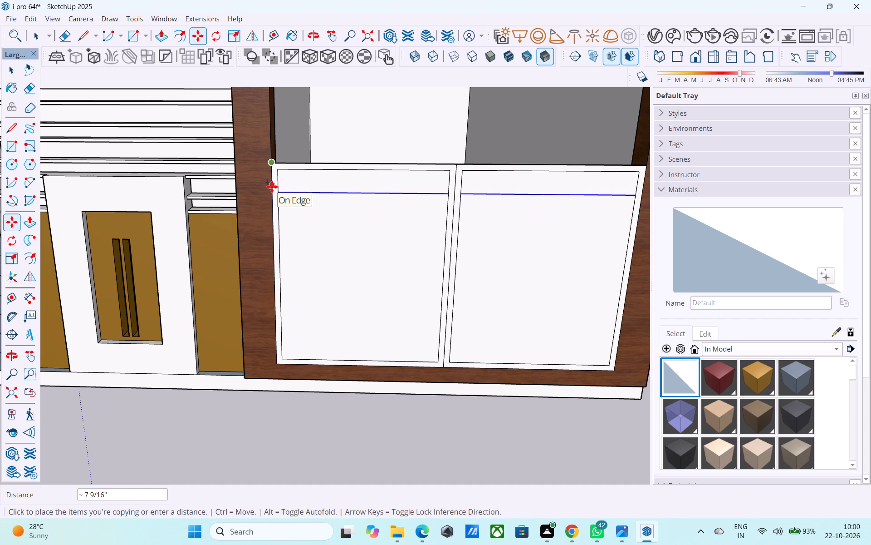
{"action": "type", "text": "1'"}
{"action": "key", "text": "Return"}
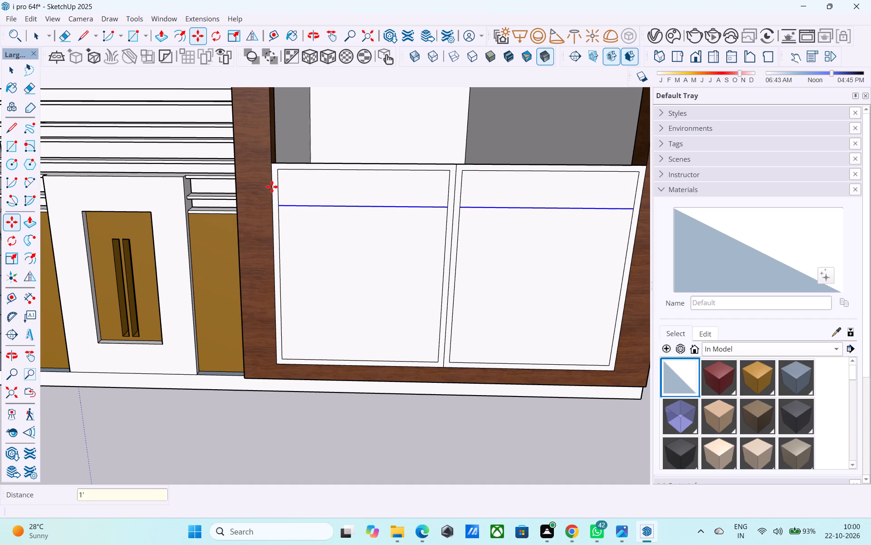
{"action": "type", "text": "10\""}
{"action": "key", "text": "Return"}
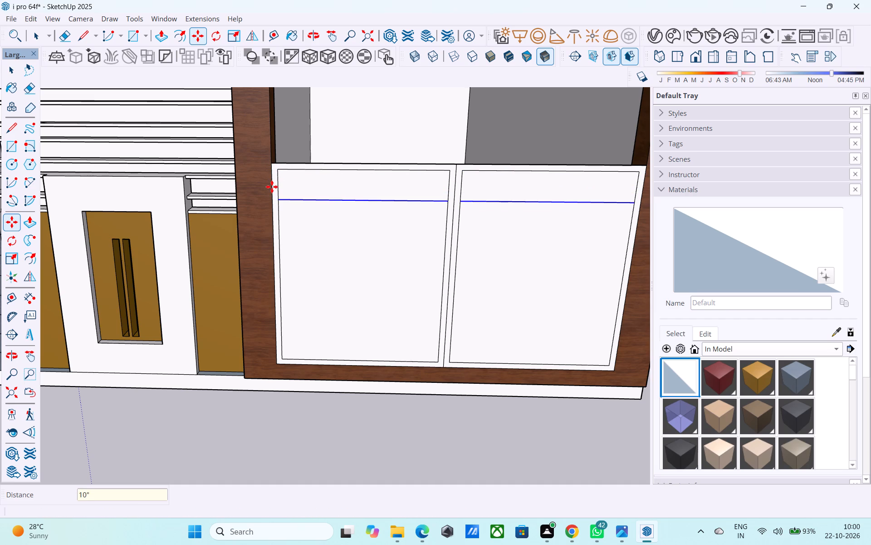
{"action": "key", "text": "space"}
Copy the left inner border edges below the horizontal dividing lines 9" to the right in both panel halves.
{"action": "middle_click_drag", "start_coordinate": [270, 188], "coordinate": [264, 181]}
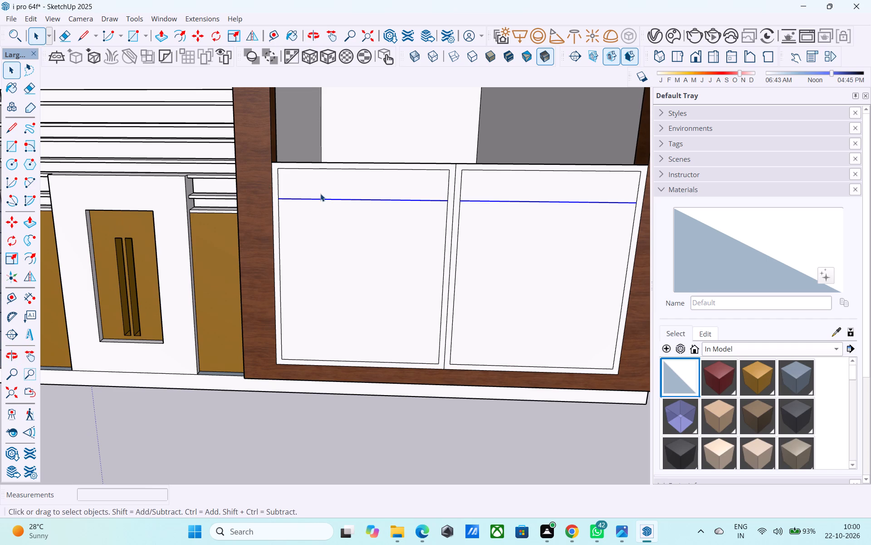
{"action": "left_click", "coordinate": [280, 227]}
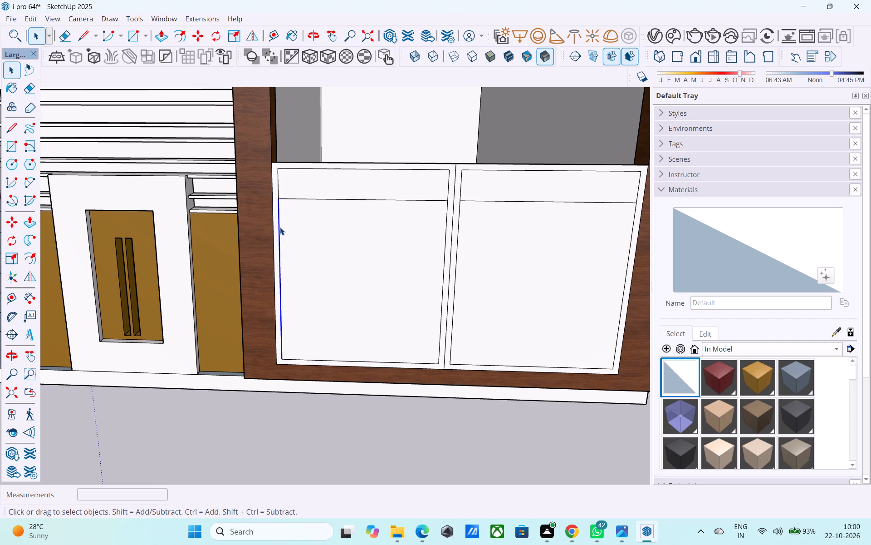
{"action": "left_click", "coordinate": [458, 224], "text": "shift"}
{"action": "key", "text": "m"}
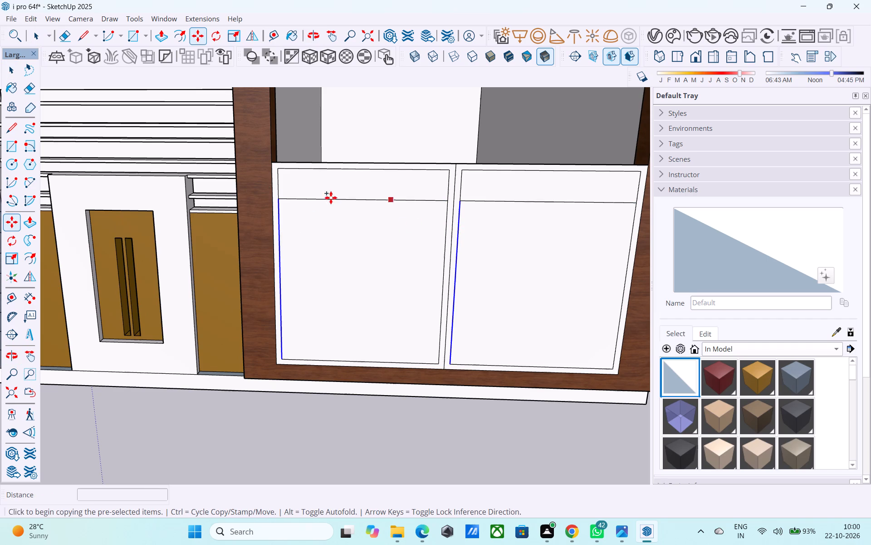
{"action": "left_click", "coordinate": [279, 200]}
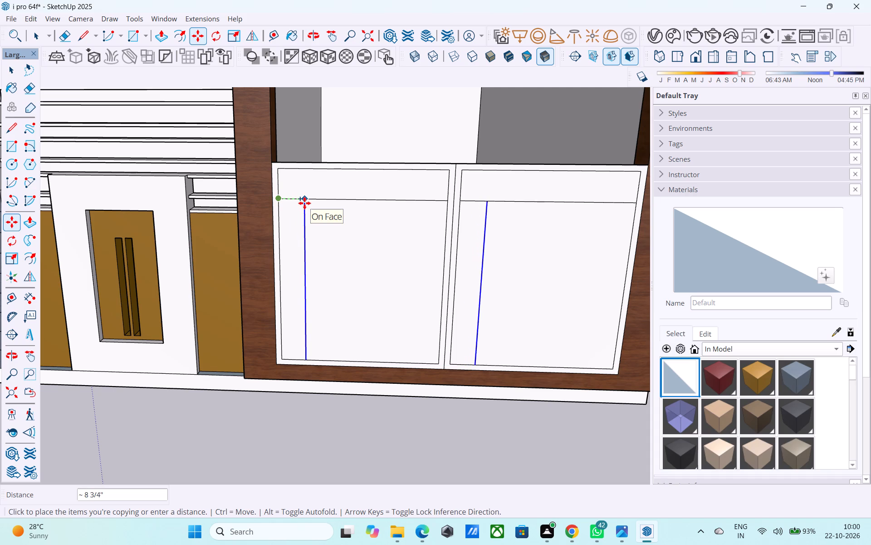
{"action": "type", "text": "6\""}
{"action": "key", "text": "Return"}
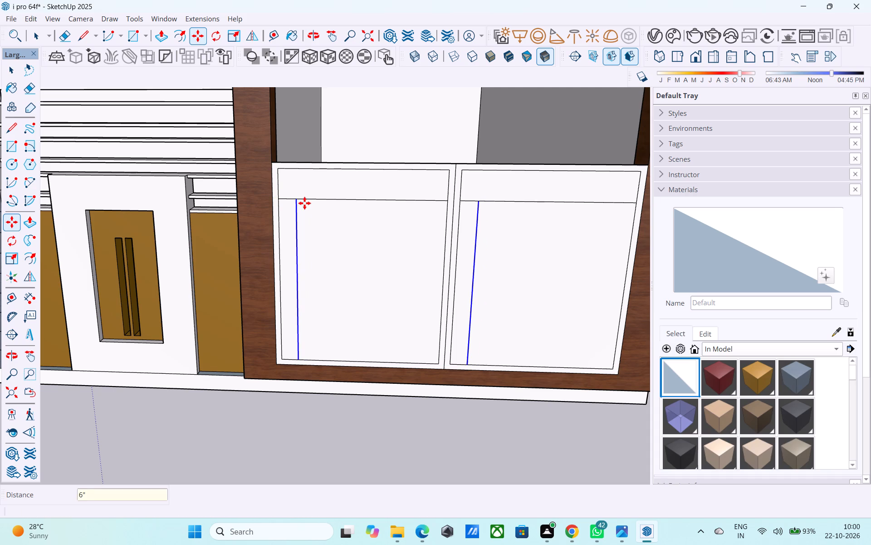
{"action": "type", "text": "9\""}
{"action": "key", "text": "Return"}
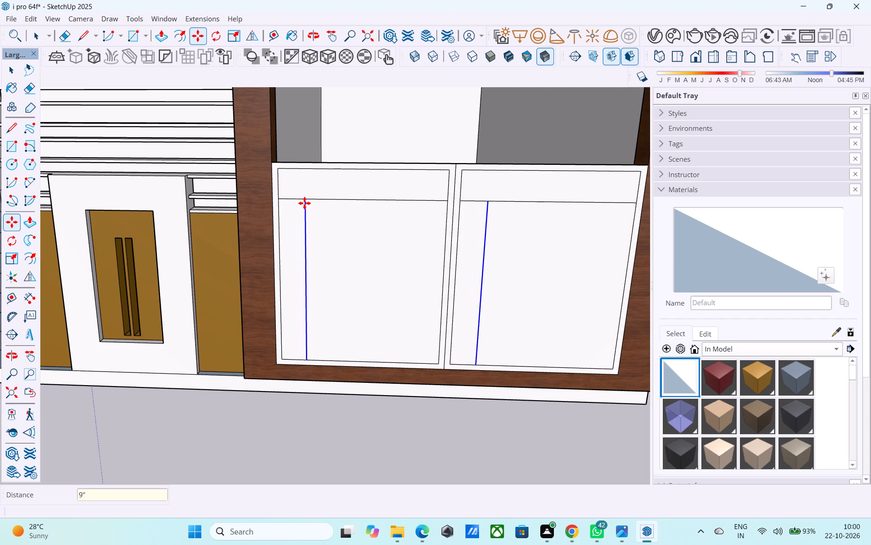
Copy the right inner border edges below the horizontal dividing lines 10" to the left in both panel halves.
{"action": "scroll", "coordinate": [248, 207], "scroll_direction": "down", "scroll_amount": 4}
{"action": "middle_click_drag", "start_coordinate": [246, 208], "coordinate": [266, 215]}
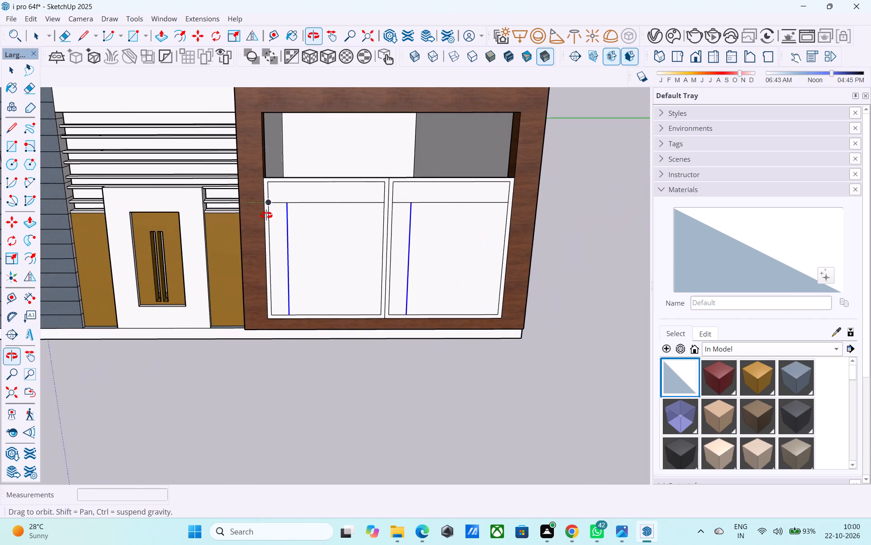
{"action": "middle_click_drag", "start_coordinate": [266, 215], "coordinate": [345, 222]}
{"action": "scroll", "coordinate": [475, 207], "scroll_direction": "up", "scroll_amount": 4}
{"action": "key", "text": "space"}
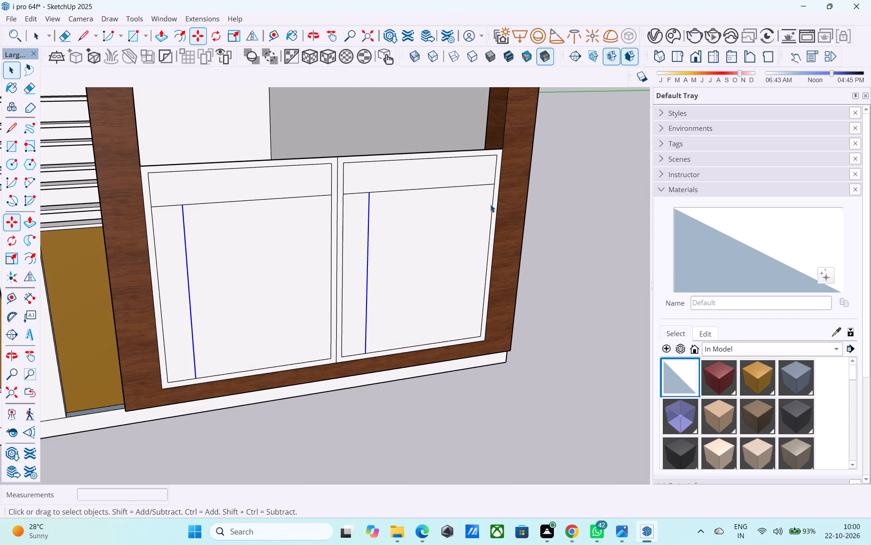
{"action": "left_click", "coordinate": [492, 199]}
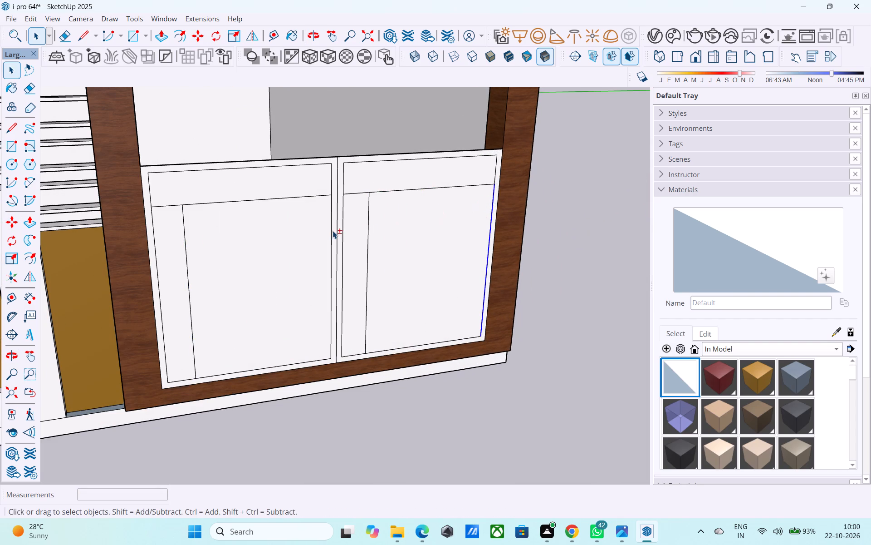
{"action": "left_click", "coordinate": [331, 229], "text": "shift"}
{"action": "key", "text": "m"}
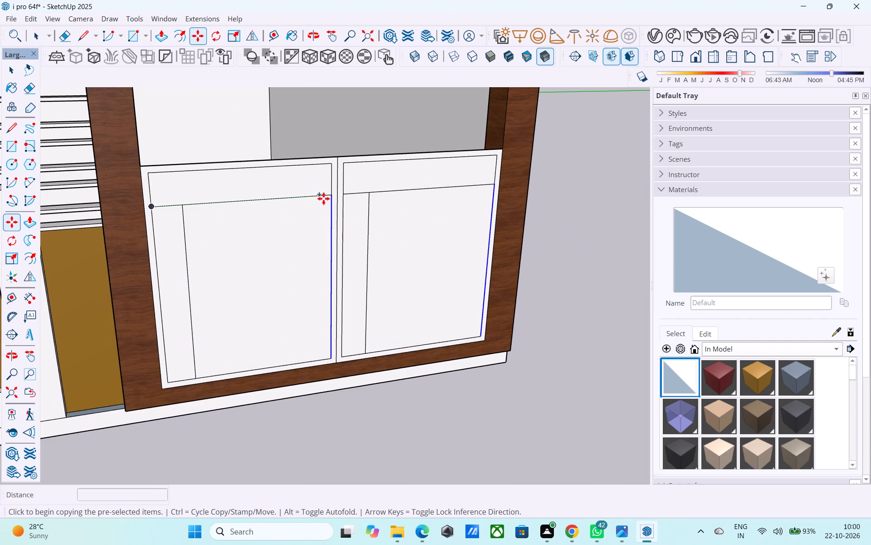
{"action": "left_click", "coordinate": [328, 195]}
{"action": "type", "text": "10"}
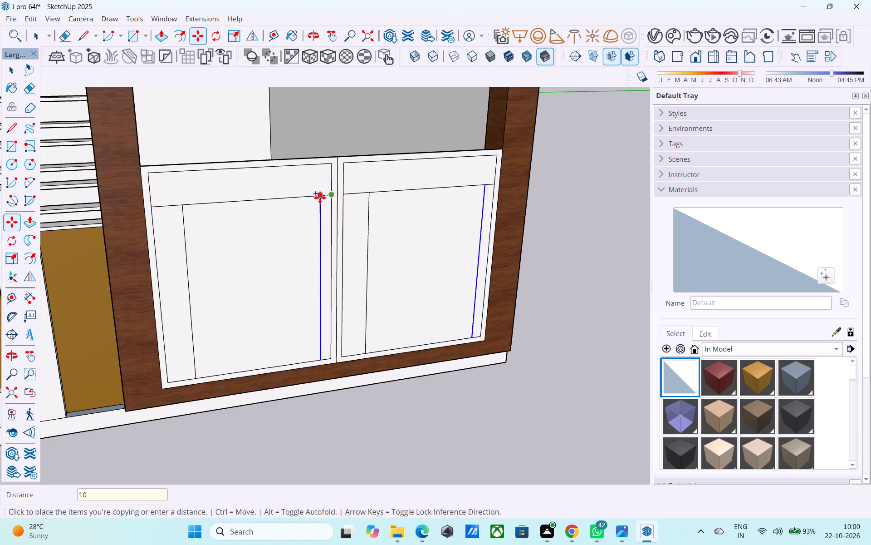
{"action": "key", "text": "shift+quotedbl"}
{"action": "key", "text": "Return"}
{"action": "middle_click_drag", "start_coordinate": [319, 198], "coordinate": [313, 195]}
Copy the dividing-line segments between the vertical lines down to the bottom border, splitting both central fields into 8 equal rows.
{"action": "key", "text": "space"}
{"action": "left_click", "coordinate": [271, 198]}
{"action": "type", "text": "M"}
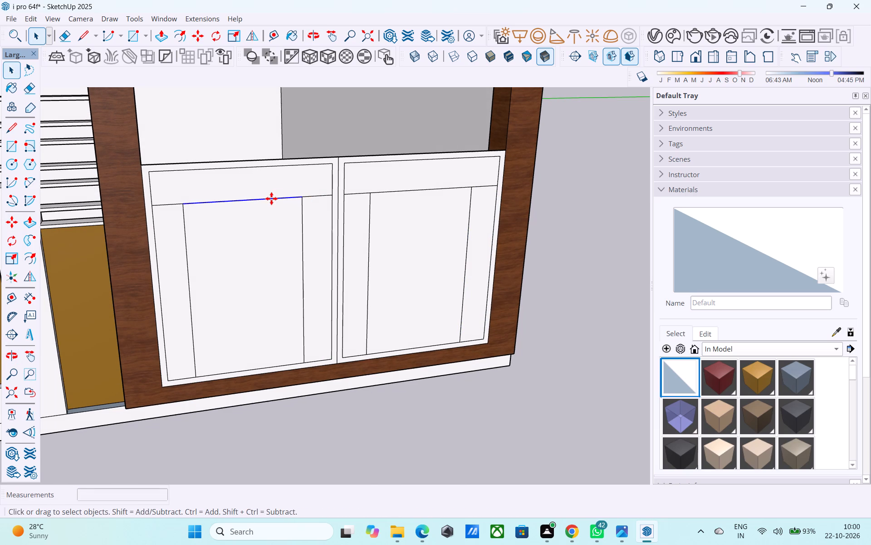
{"action": "key", "text": "space"}
{"action": "left_click", "coordinate": [396, 192], "text": "shift"}
{"action": "key", "text": "m"}
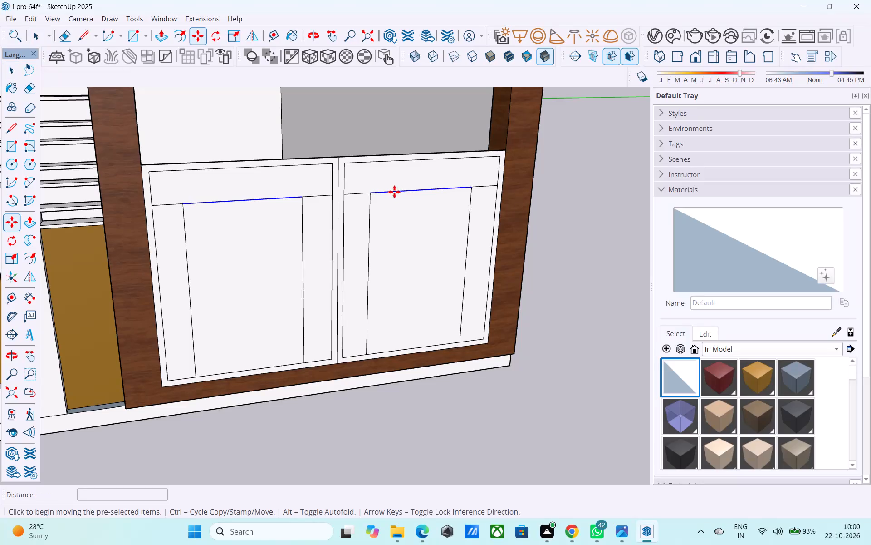
{"action": "left_click", "coordinate": [305, 196]}
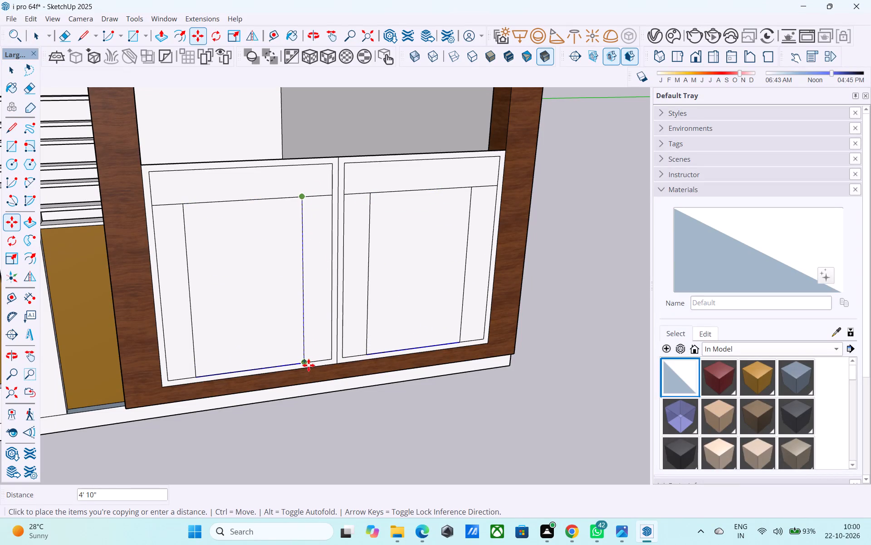
{"action": "left_click", "coordinate": [308, 366]}
{"action": "key", "text": "slash"}
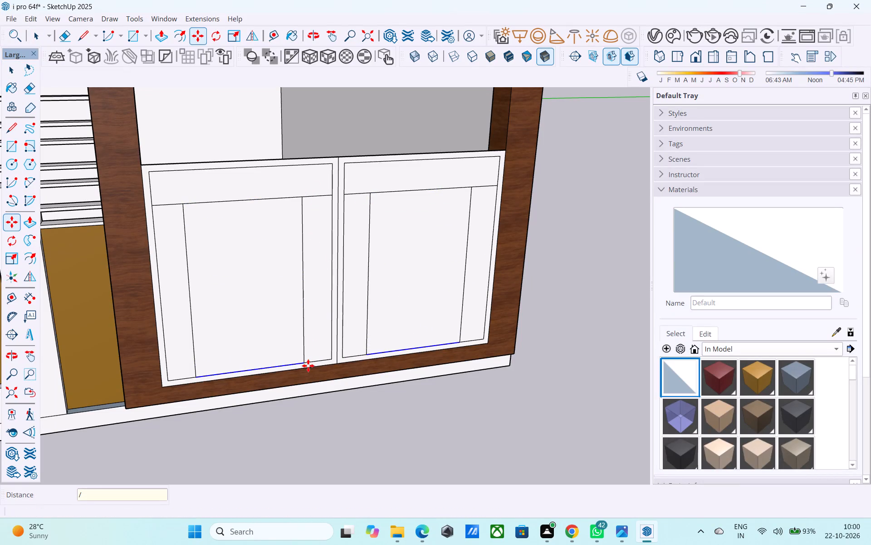
{"action": "key", "text": "8"}
{"action": "key", "text": "Return"}
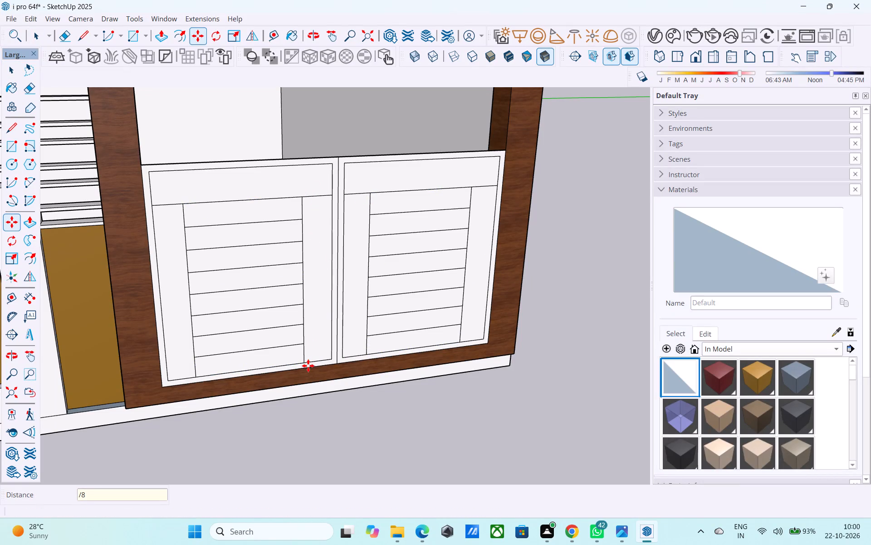
Offset the outlines of the two tall strips beside the central divider inward by 1".
{"action": "scroll", "coordinate": [308, 366], "scroll_direction": "down", "scroll_amount": 2}
{"action": "middle_click_drag", "start_coordinate": [308, 367], "coordinate": [279, 351]}
{"action": "middle_click_drag", "start_coordinate": [340, 314], "coordinate": [320, 314]}
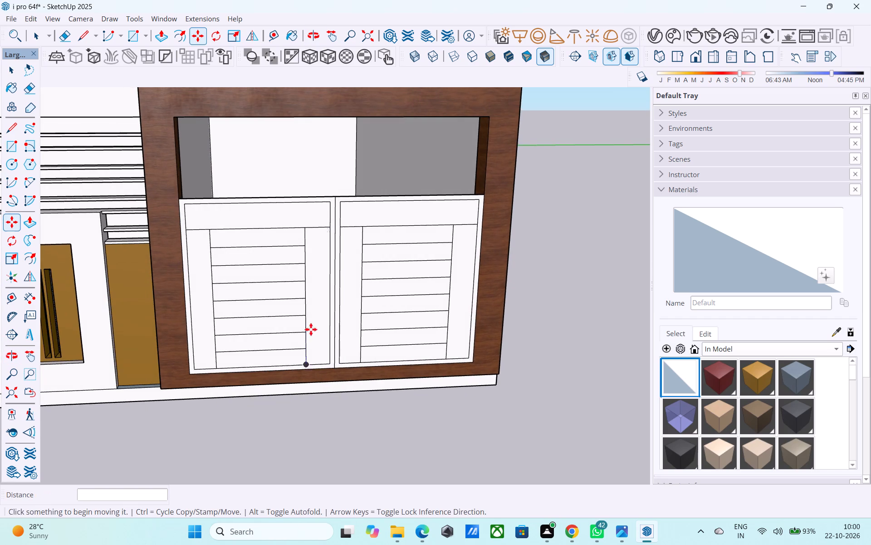
{"action": "scroll", "coordinate": [259, 344], "scroll_direction": "down", "scroll_amount": 2}
{"action": "middle_click_drag", "start_coordinate": [254, 343], "coordinate": [230, 336]}
{"action": "middle_click_drag", "start_coordinate": [242, 341], "coordinate": [282, 352]}
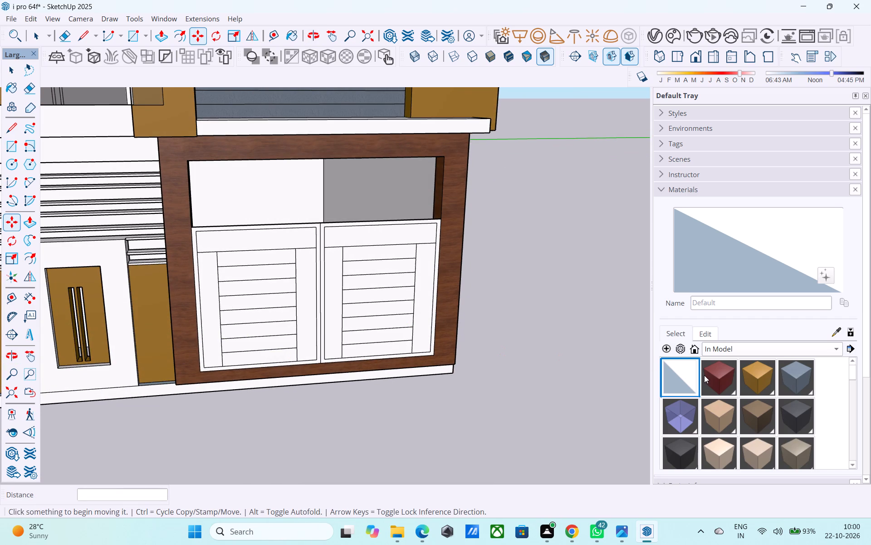
{"action": "key", "text": "space"}
{"action": "scroll", "coordinate": [317, 301], "scroll_direction": "up", "scroll_amount": 2}
{"action": "left_click", "coordinate": [305, 296]}
{"action": "key", "text": "f"}
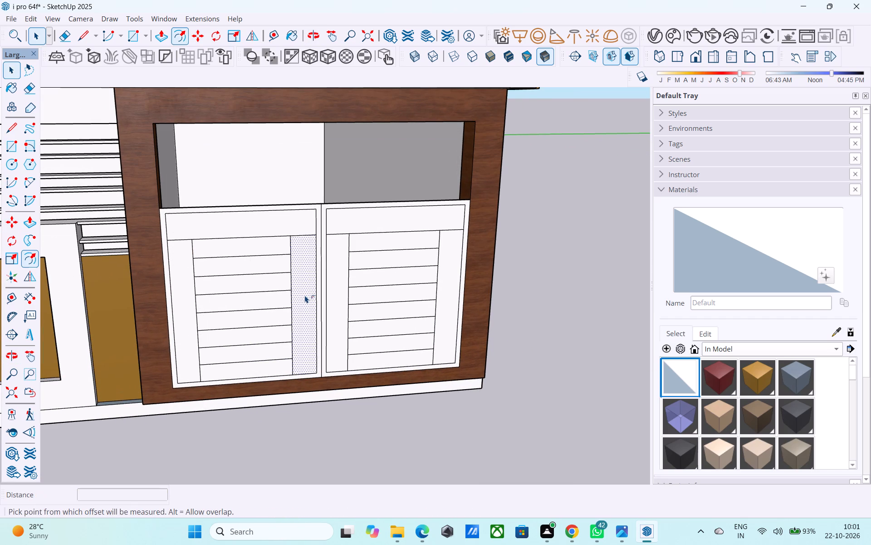
{"action": "left_click", "coordinate": [305, 295]}
{"action": "key", "text": "1"}
{"action": "key", "text": "shift+quotedbl"}
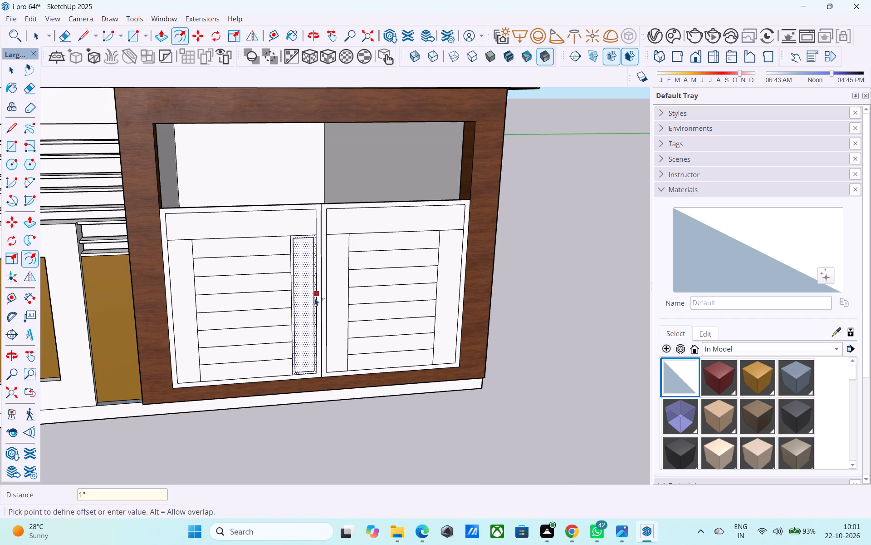
{"action": "key", "text": "Return"}
{"action": "key", "text": "space"}
{"action": "left_click", "coordinate": [344, 303]}
{"action": "key", "text": "f"}
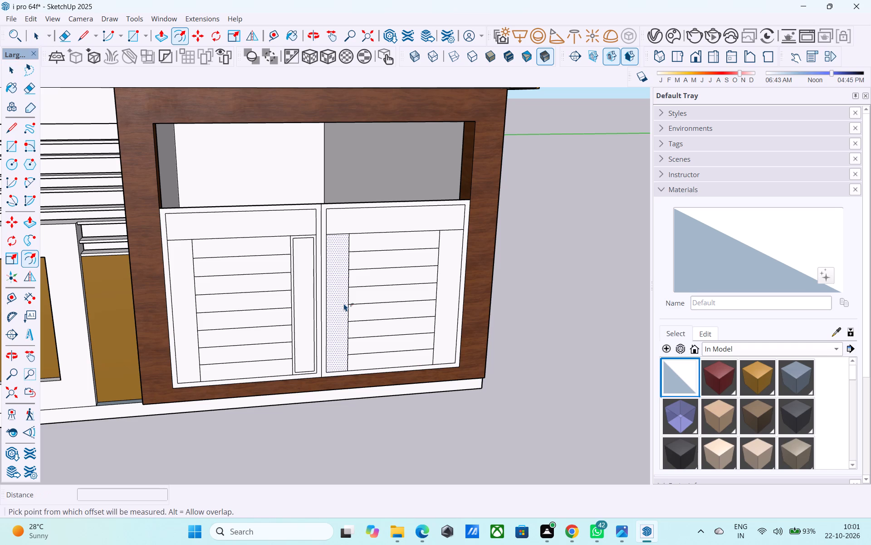
{"action": "left_click", "coordinate": [344, 302]}
{"action": "type", "text": "1\""}
{"action": "key", "text": "Return"}
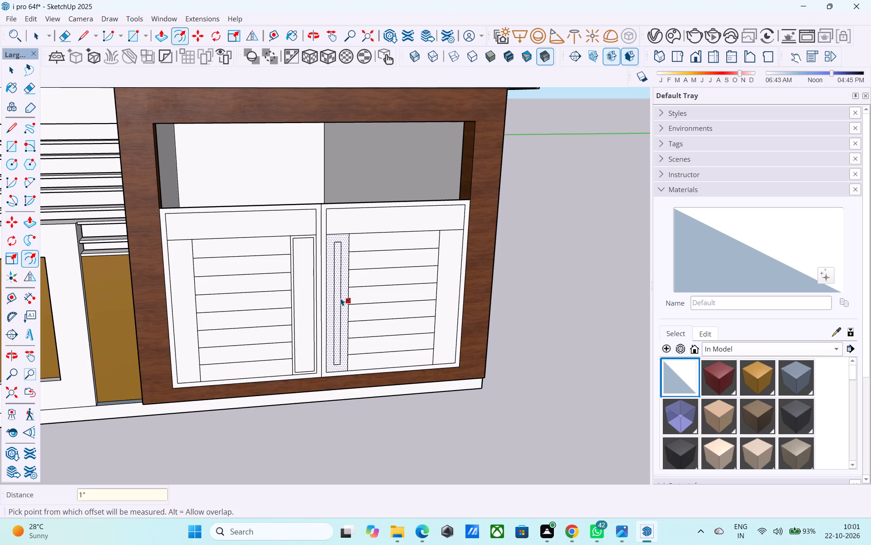
{"action": "key", "text": "space"}
Paint the inner faces of the two tall strips beside the central divider with A08_Garnet_Shadow.
{"action": "left_click", "coordinate": [732, 385]}
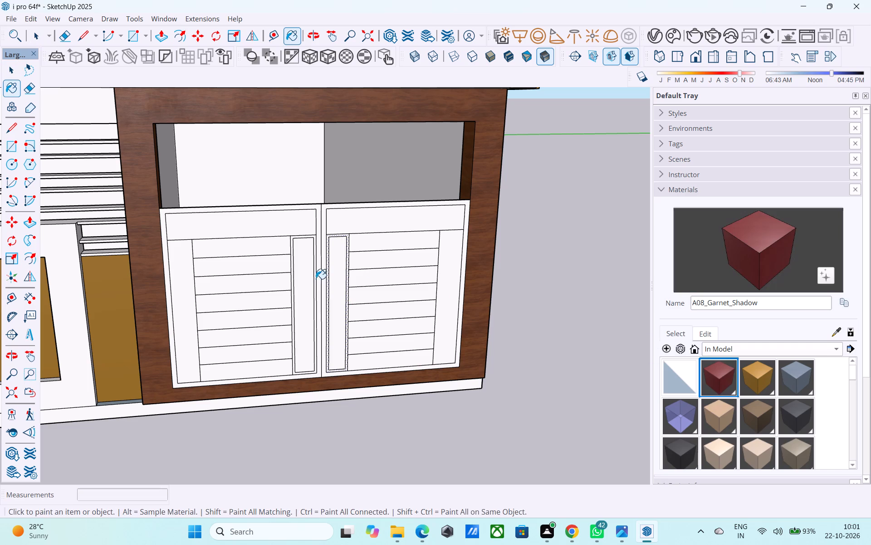
{"action": "left_click", "coordinate": [309, 274]}
{"action": "left_click", "coordinate": [336, 274]}
{"action": "middle_click_drag", "start_coordinate": [357, 302], "coordinate": [349, 328]}
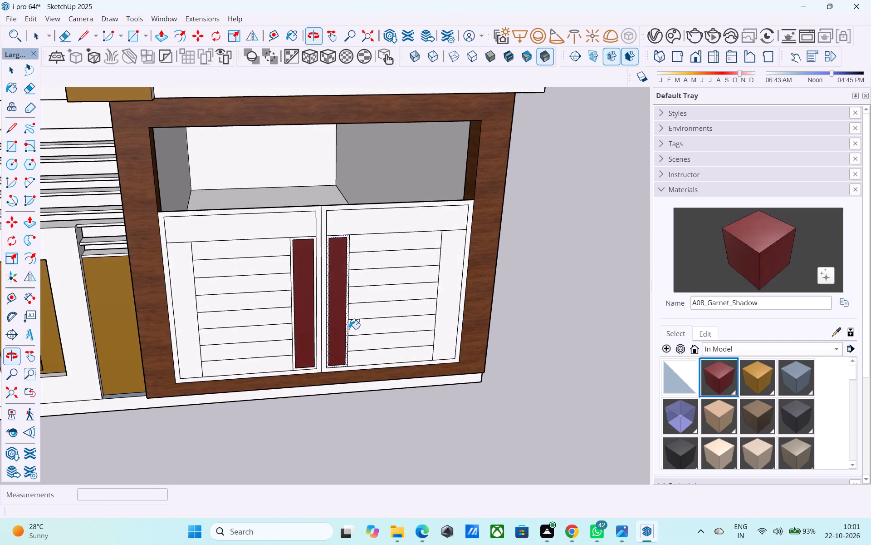
Extend the left half's left vertical line 10" up across the top strip to the inner border edge.
{"action": "scroll", "coordinate": [335, 341], "scroll_direction": "down", "scroll_amount": 2}
{"action": "middle_click_drag", "start_coordinate": [333, 341], "coordinate": [314, 332]}
{"action": "scroll", "coordinate": [245, 251], "scroll_direction": "up", "scroll_amount": 1}
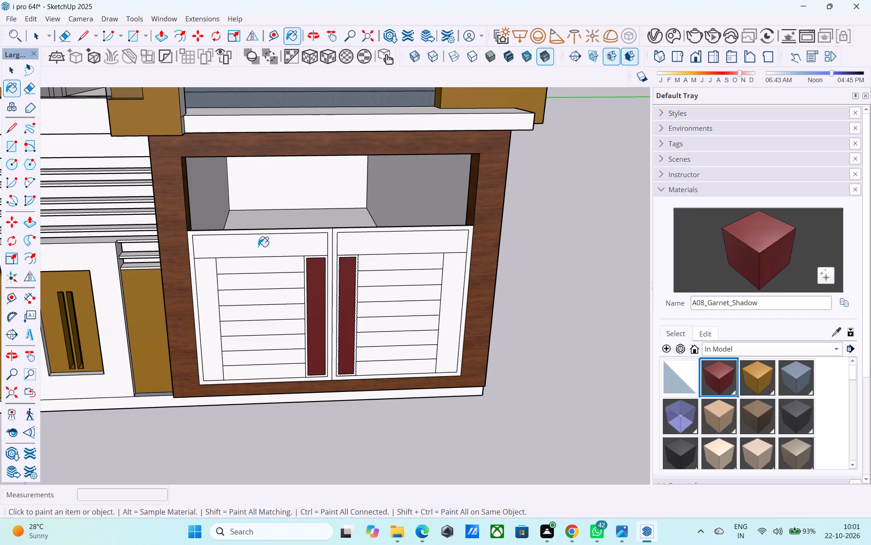
{"action": "middle_click_drag", "start_coordinate": [245, 254], "coordinate": [327, 263], "text": "shift"}
{"action": "scroll", "coordinate": [321, 267], "scroll_direction": "up", "scroll_amount": 4}
{"action": "key", "text": "space"}
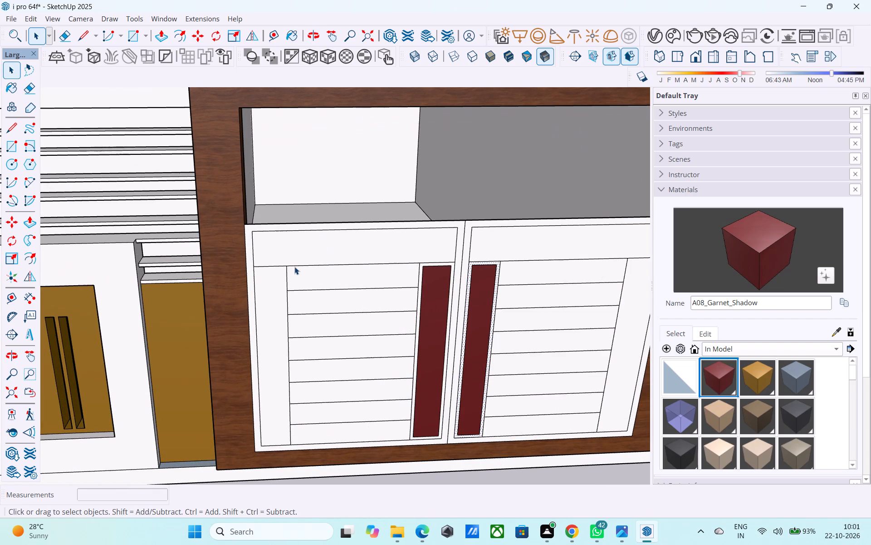
{"action": "key", "text": "l"}
{"action": "scroll", "coordinate": [292, 265], "scroll_direction": "up", "scroll_amount": 1}
{"action": "left_click", "coordinate": [289, 267]}
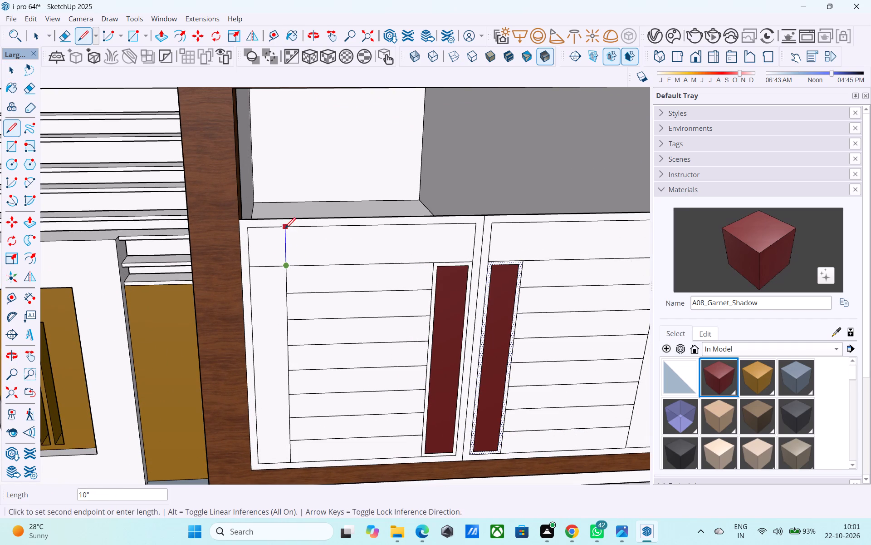
{"action": "left_click", "coordinate": [285, 229]}
{"action": "key", "text": "space"}
Offset the left half's top strip, left vertical strip and upper-left corner face inward by 1" each.
{"action": "left_click", "coordinate": [365, 254]}
{"action": "key", "text": "f"}
{"action": "left_click", "coordinate": [365, 254]}
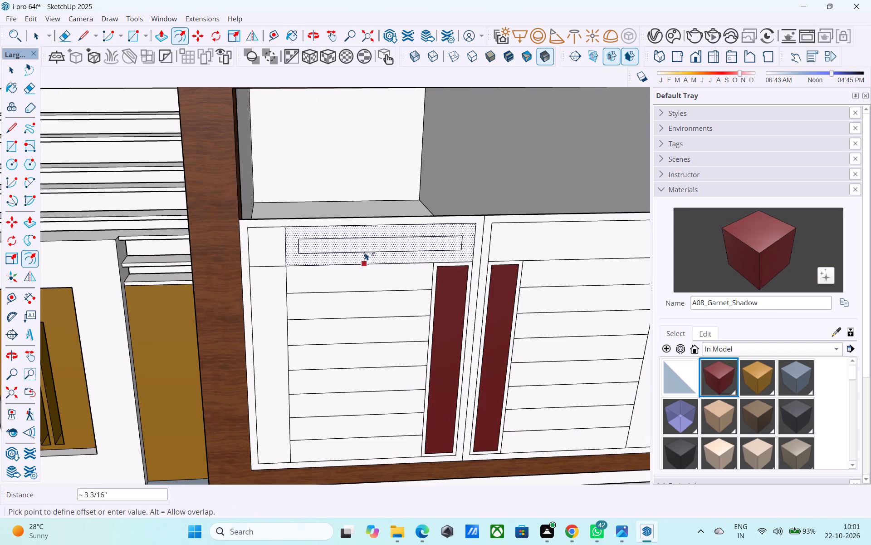
{"action": "type", "text": "1\""}
{"action": "key", "text": "Return"}
{"action": "key", "text": "space"}
{"action": "left_click", "coordinate": [261, 293]}
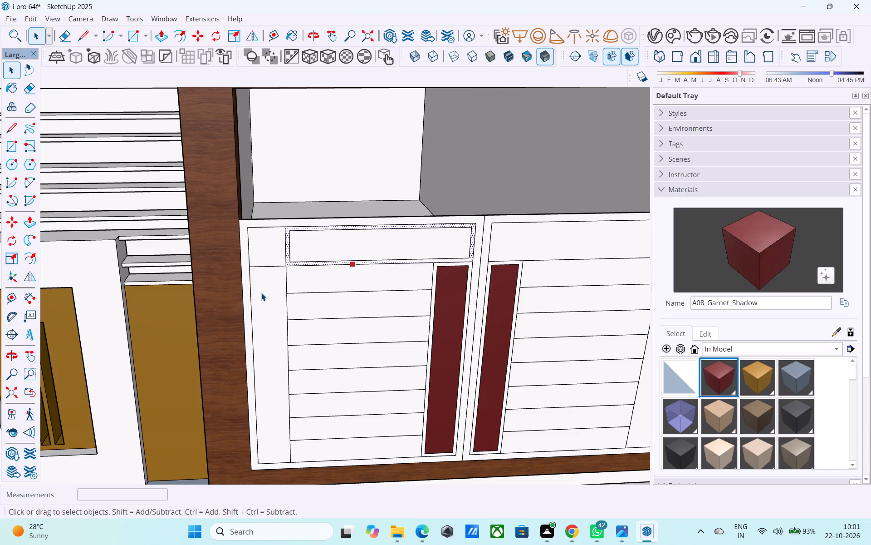
{"action": "key", "text": "f"}
{"action": "left_click", "coordinate": [261, 293]}
{"action": "type", "text": "1\""}
{"action": "key", "text": "Return"}
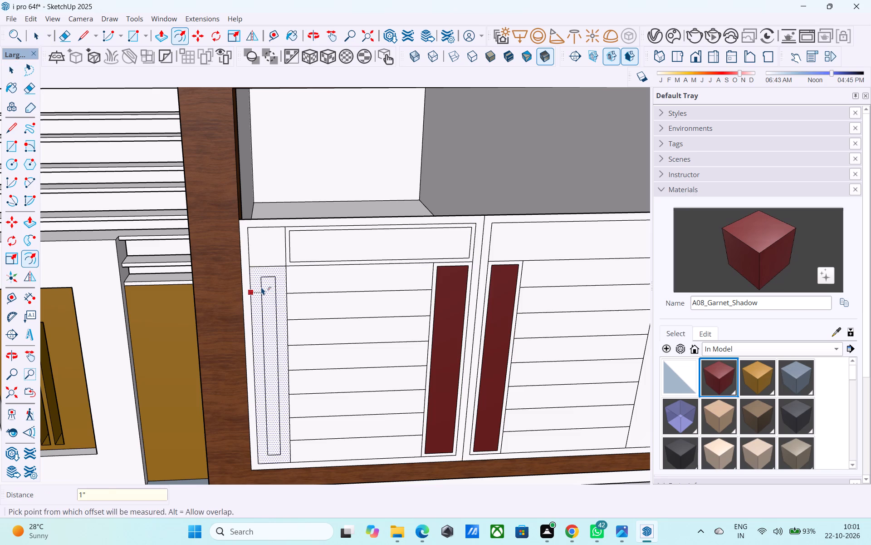
{"action": "key", "text": "space"}
{"action": "left_click", "coordinate": [260, 251]}
{"action": "key", "text": "f"}
{"action": "left_click", "coordinate": [260, 251]}
{"action": "type", "text": "1\""}
{"action": "key", "text": "Return"}
{"action": "key", "text": "space"}
Offset the outline of the right half's full top strip inward by 1".
{"action": "scroll", "coordinate": [226, 262], "scroll_direction": "down", "scroll_amount": 8}
{"action": "scroll", "coordinate": [379, 268], "scroll_direction": "up", "scroll_amount": 3}
{"action": "left_click", "coordinate": [381, 250]}
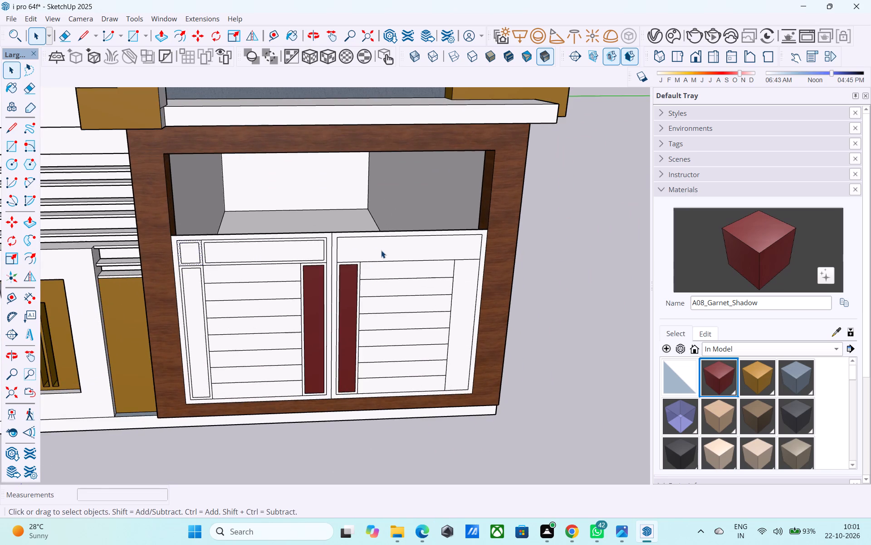
{"action": "scroll", "coordinate": [380, 250], "scroll_direction": "up", "scroll_amount": 3}
{"action": "key", "text": "f"}
{"action": "left_click", "coordinate": [381, 250]}
{"action": "type", "text": "1\""}
{"action": "key", "text": "Return"}
{"action": "key", "text": "space"}
Extend the right half's right vertical line 10" up across the top strip to the inner border edge.
{"action": "key", "text": "l"}
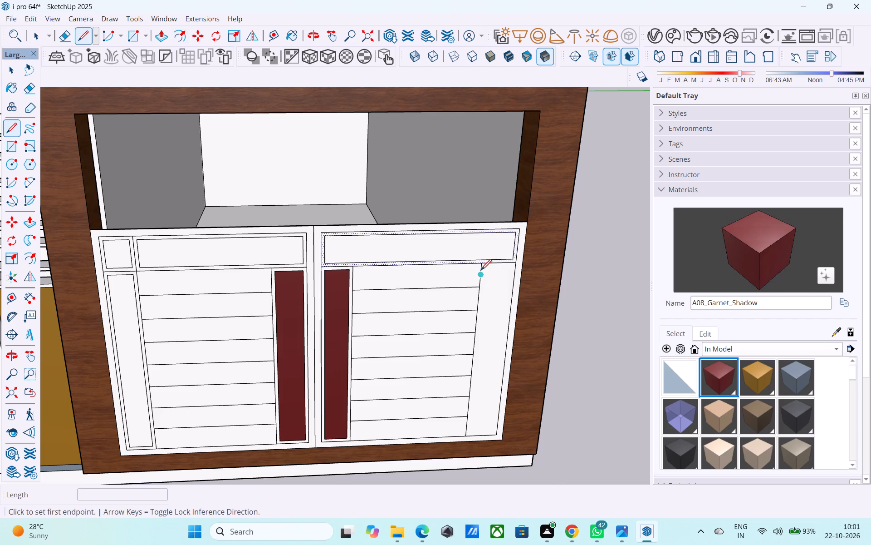
{"action": "scroll", "coordinate": [480, 268], "scroll_direction": "up", "scroll_amount": 3}
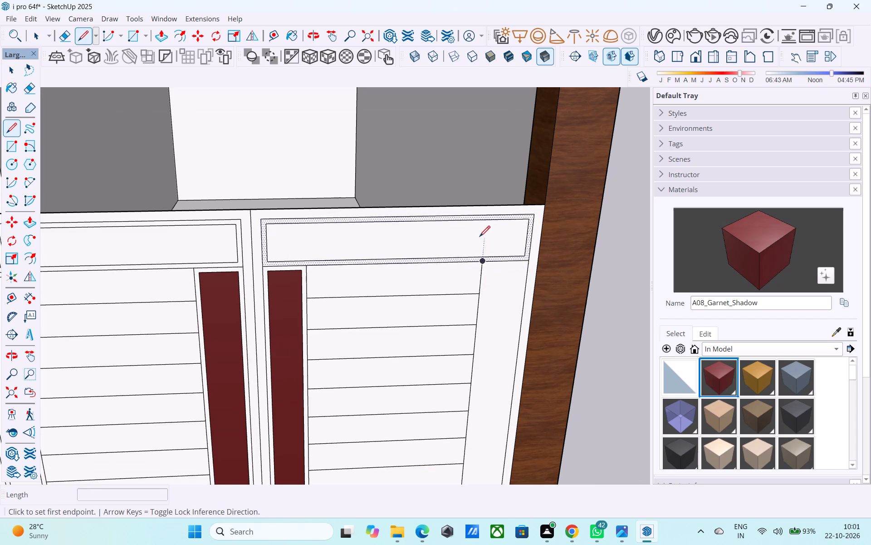
{"action": "scroll", "coordinate": [479, 262], "scroll_direction": "up", "scroll_amount": 3}
{"action": "left_click", "coordinate": [483, 263]}
{"action": "left_click", "coordinate": [486, 199]}
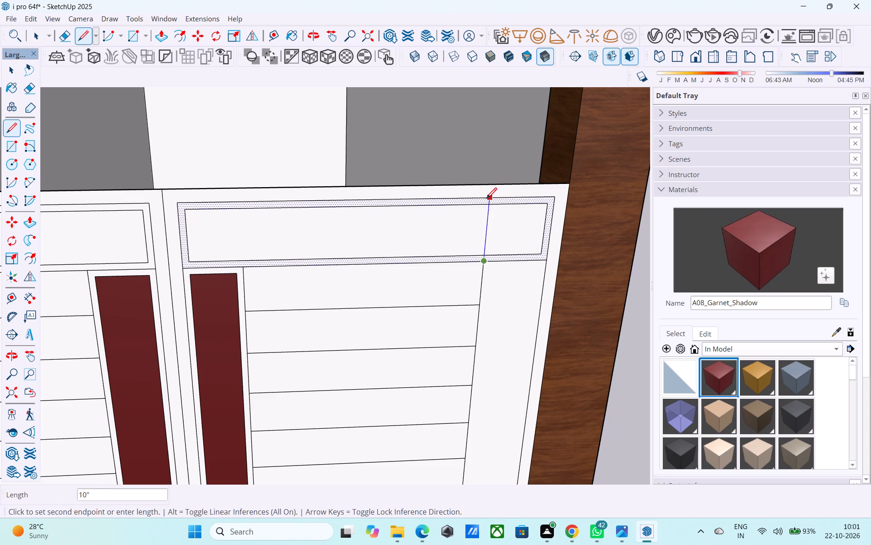
{"action": "key", "text": "space"}
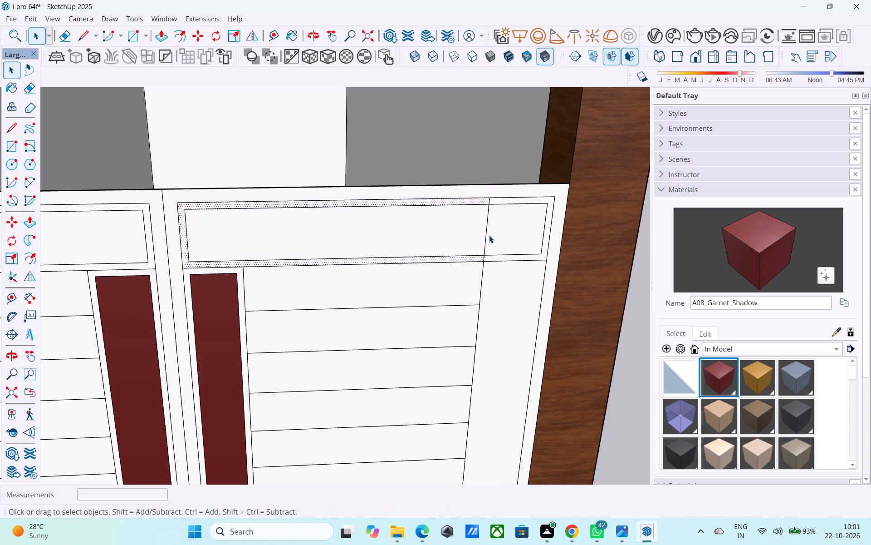
Copy the new line's segment inside the right half's inset top rectangle 1" to the left.
{"action": "left_click", "coordinate": [484, 239]}
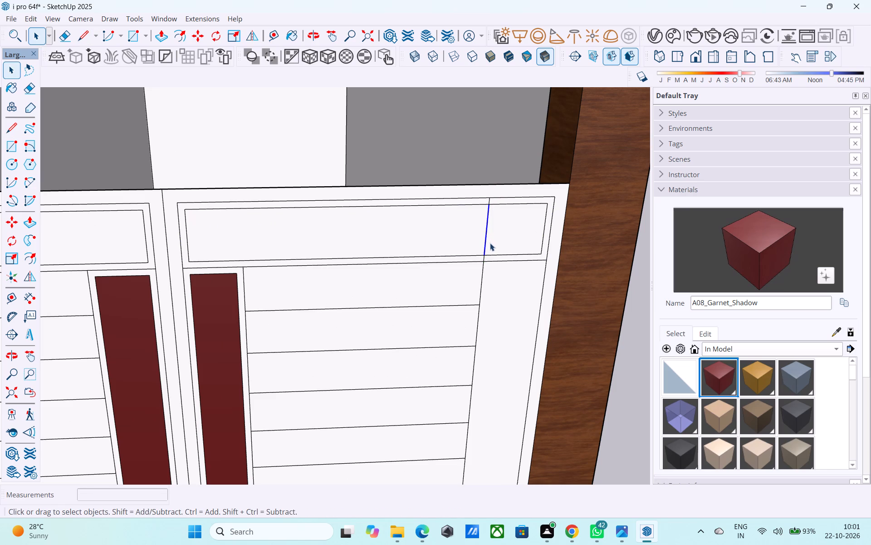
{"action": "key", "text": "m"}
{"action": "left_click", "coordinate": [490, 256]}
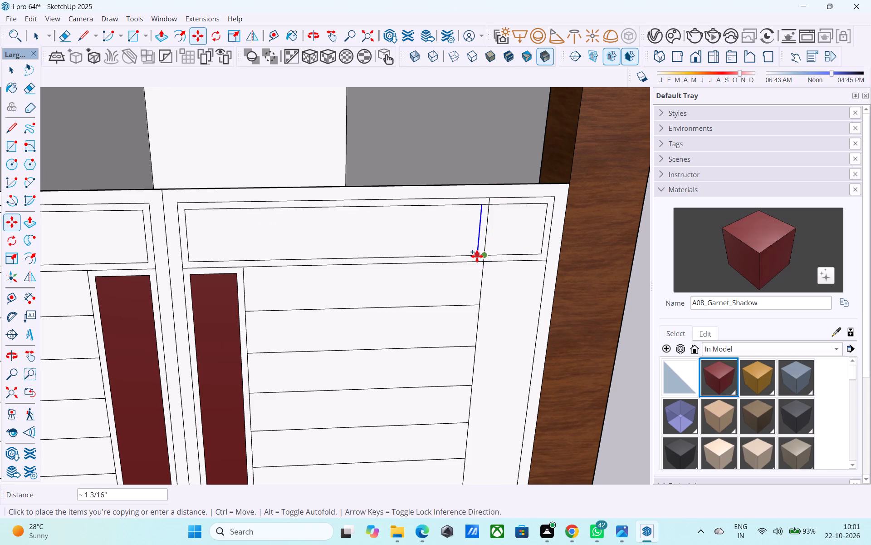
{"action": "type", "text": "1\""}
{"action": "key", "text": "Return"}
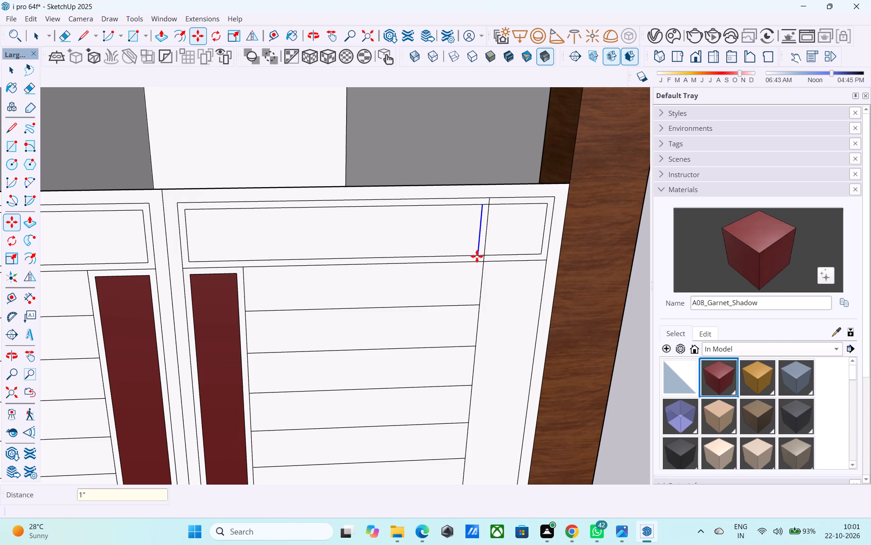
Erase the two short divider stubs crossing the border above and below the right half's inset top rectangle.
{"action": "scroll", "coordinate": [489, 220], "scroll_direction": "up", "scroll_amount": 2}
{"action": "scroll", "coordinate": [491, 221], "scroll_direction": "down", "scroll_amount": 2}
{"action": "key", "text": "space"}
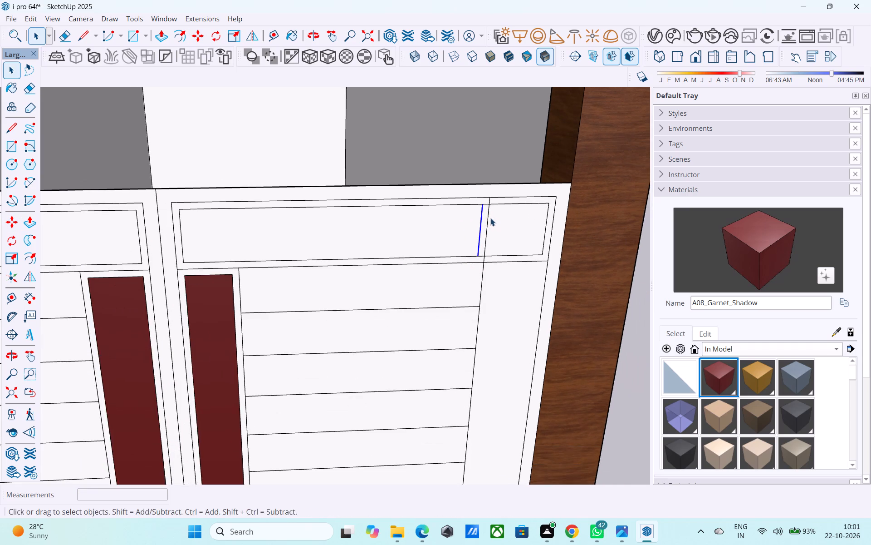
{"action": "scroll", "coordinate": [490, 218], "scroll_direction": "up", "scroll_amount": 6}
{"action": "key", "text": "e"}
{"action": "left_click", "coordinate": [493, 191]}
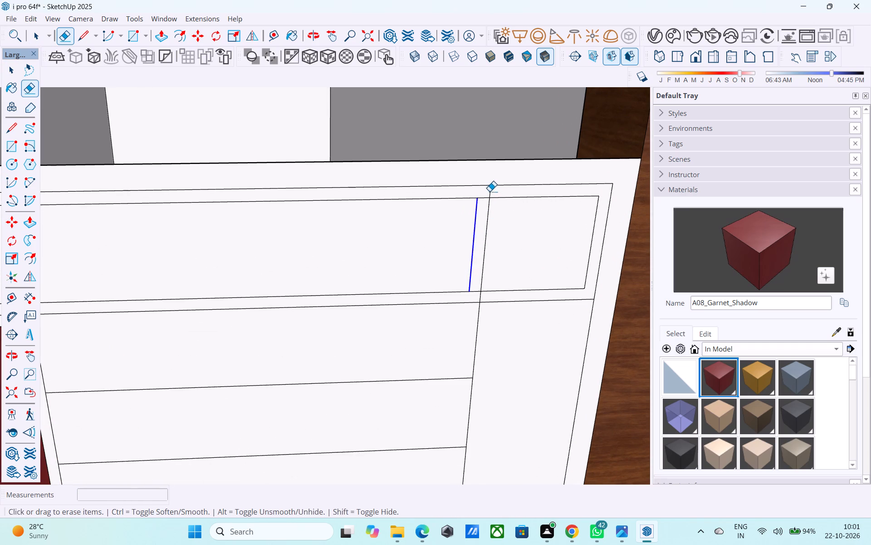
{"action": "left_click_drag", "start_coordinate": [492, 193], "coordinate": [488, 190]}
{"action": "left_click", "coordinate": [480, 297]}
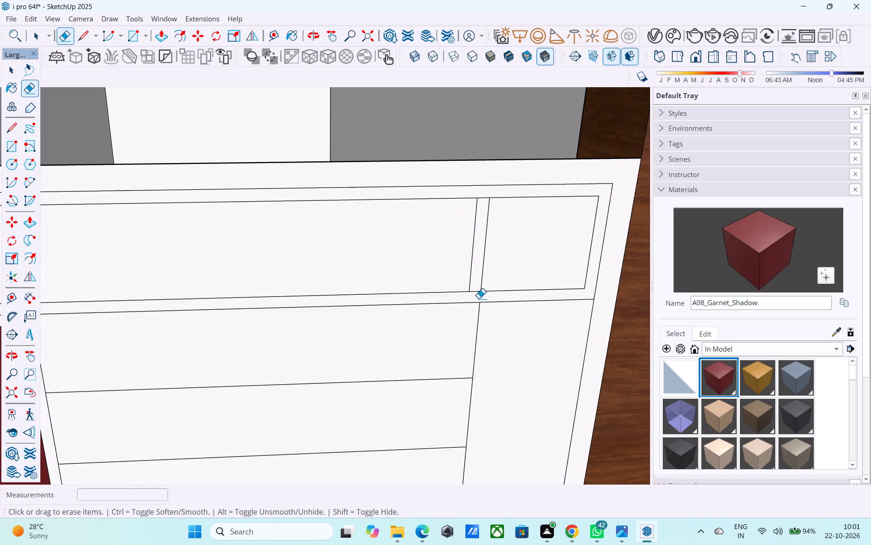
{"action": "key", "text": "space"}
Offset the outline of the left half's second slat from the top inward by 1".
{"action": "scroll", "coordinate": [480, 297], "scroll_direction": "down", "scroll_amount": 14}
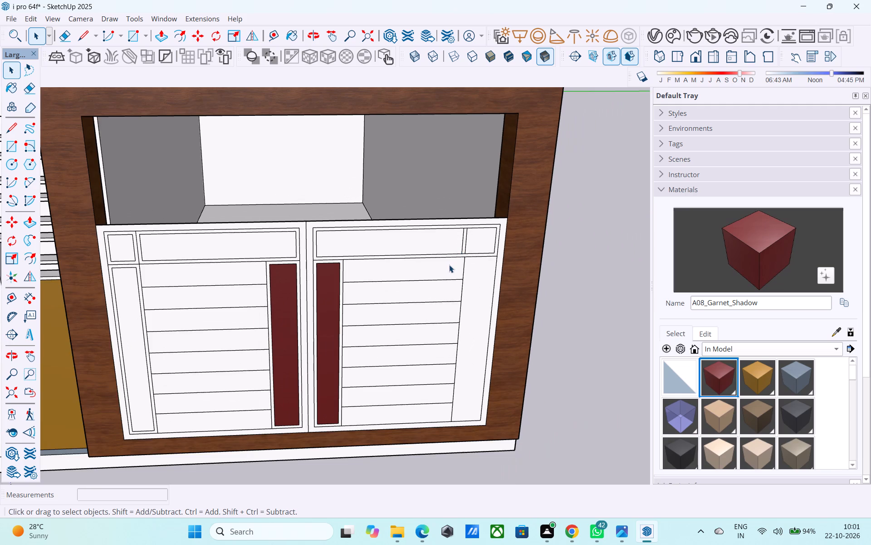
{"action": "middle_click_drag", "start_coordinate": [449, 265], "coordinate": [446, 254]}
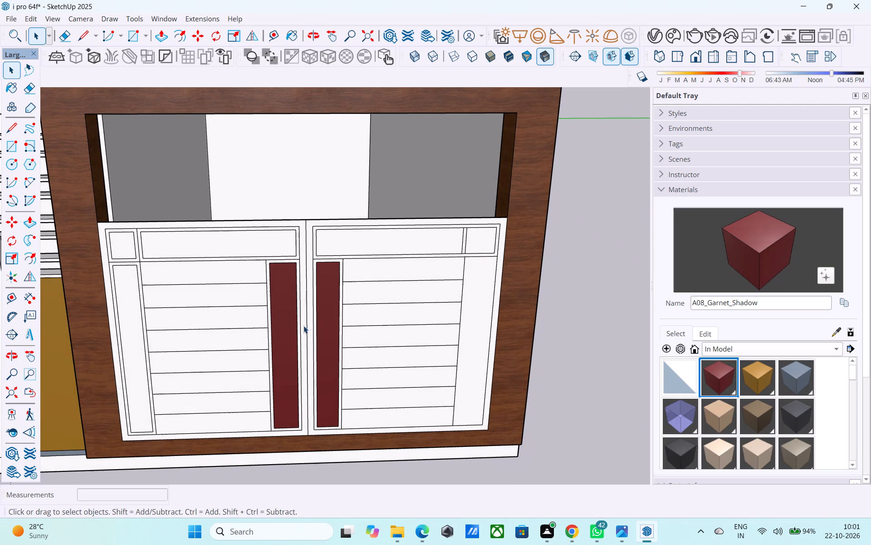
{"action": "left_click", "coordinate": [204, 297]}
{"action": "key", "text": "f"}
{"action": "left_click", "coordinate": [204, 295]}
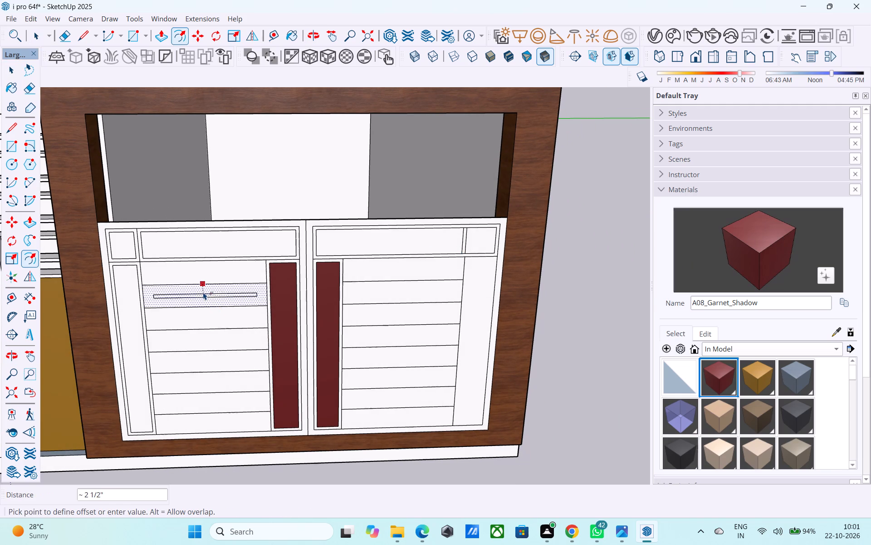
{"action": "type", "text": "1\""}
{"action": "key", "text": "Return"}
{"action": "key", "text": "space"}
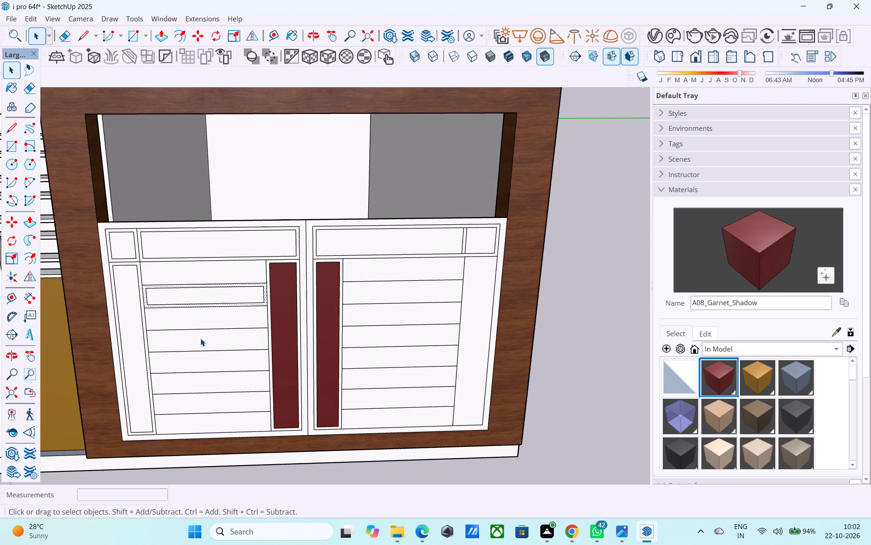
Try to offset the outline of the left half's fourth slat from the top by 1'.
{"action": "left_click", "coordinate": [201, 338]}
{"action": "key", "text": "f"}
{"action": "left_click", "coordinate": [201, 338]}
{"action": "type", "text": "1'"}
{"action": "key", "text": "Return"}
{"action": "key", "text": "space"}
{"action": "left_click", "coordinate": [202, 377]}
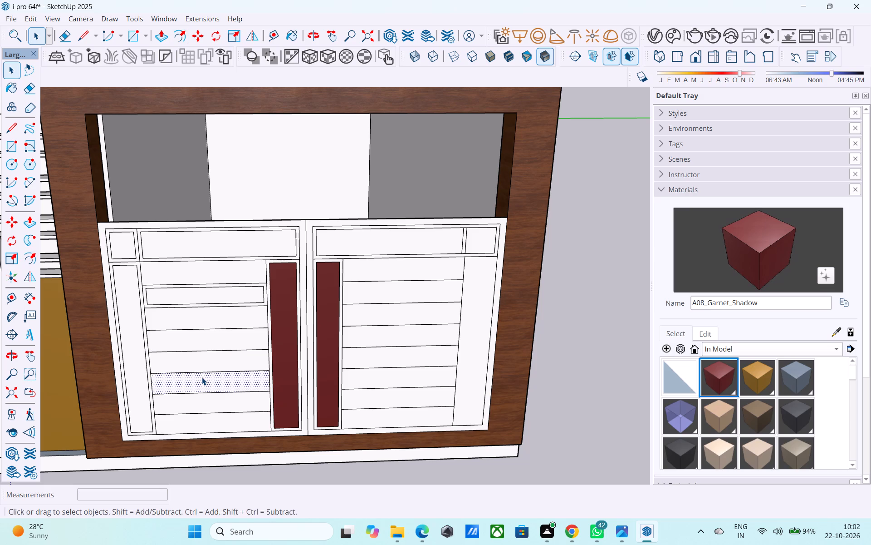
Offset the outlines of the left half's fourth and sixth slats from the top inward by 1" each.
{"action": "left_click", "coordinate": [198, 337]}
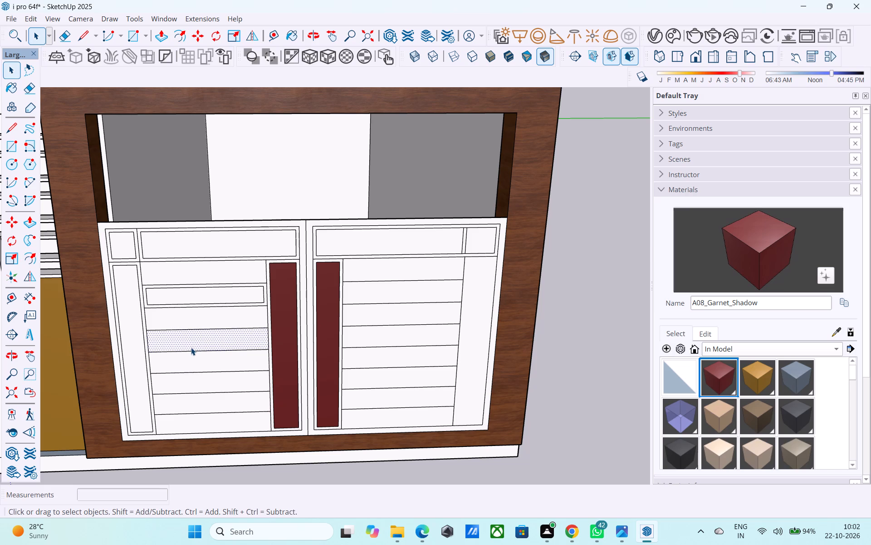
{"action": "scroll", "coordinate": [191, 347], "scroll_direction": "up", "scroll_amount": 1}
{"action": "key", "text": "f"}
{"action": "left_click", "coordinate": [191, 347]}
{"action": "type", "text": "1\""}
{"action": "key", "text": "Return"}
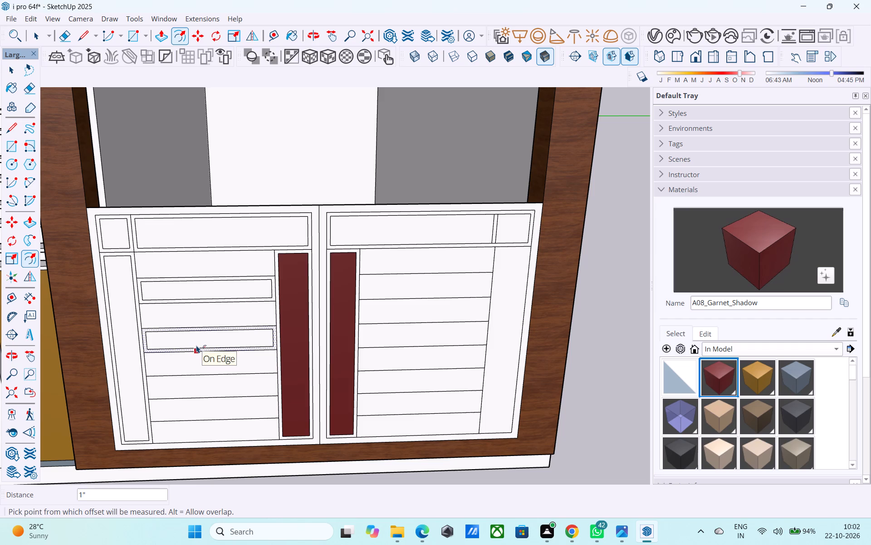
{"action": "scroll", "coordinate": [178, 277], "scroll_direction": "down", "scroll_amount": 3}
{"action": "scroll", "coordinate": [185, 361], "scroll_direction": "up", "scroll_amount": 7}
{"action": "key", "text": "space"}
{"action": "left_click", "coordinate": [189, 365]}
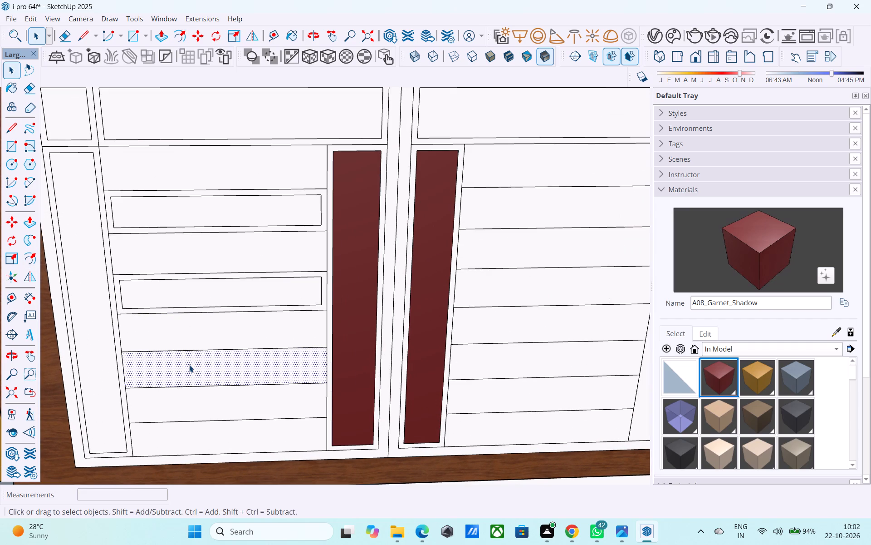
{"action": "key", "text": "f"}
{"action": "left_click", "coordinate": [189, 365]}
{"action": "type", "text": "1\""}
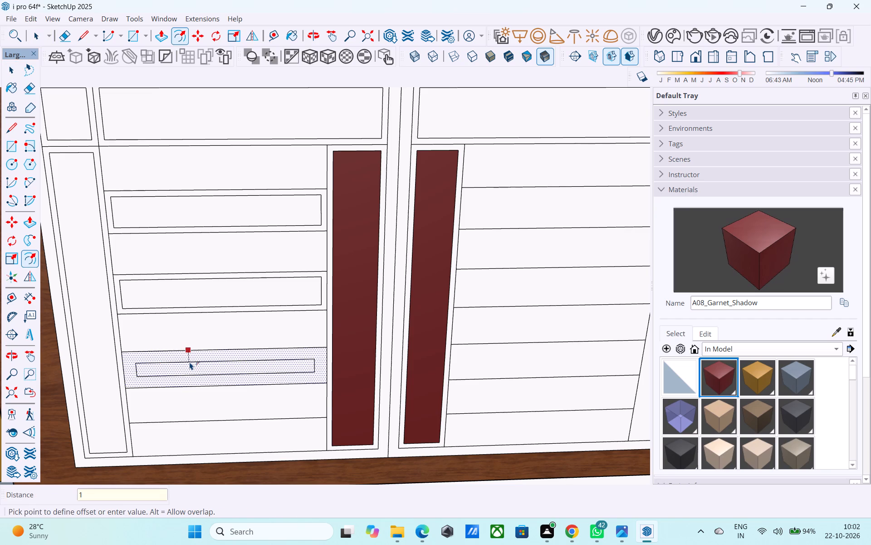
{"action": "key", "text": "Return"}
{"action": "key", "text": "space"}
Offset the outlines of the left half's first and third slats from the top inward by 1" each.
{"action": "scroll", "coordinate": [190, 362], "scroll_direction": "down", "scroll_amount": 5}
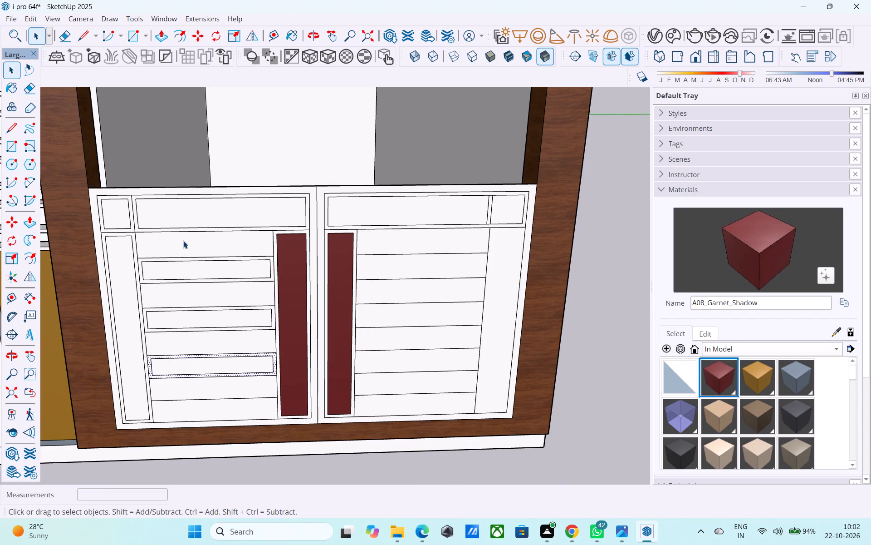
{"action": "left_click", "coordinate": [184, 241]}
{"action": "scroll", "coordinate": [184, 241], "scroll_direction": "up", "scroll_amount": 1}
{"action": "key", "text": "f"}
{"action": "left_click", "coordinate": [184, 241]}
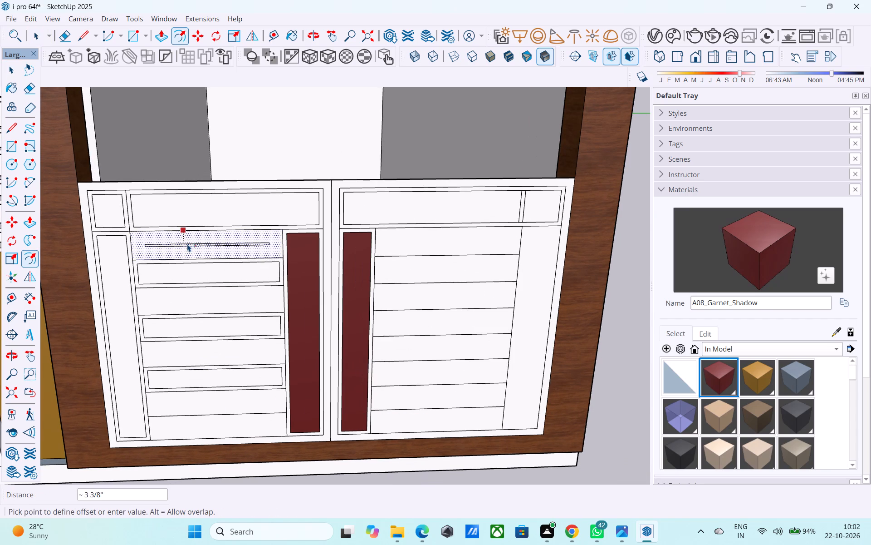
{"action": "type", "text": "1\""}
{"action": "key", "text": "Return"}
{"action": "key", "text": "space"}
{"action": "left_click", "coordinate": [196, 307]}
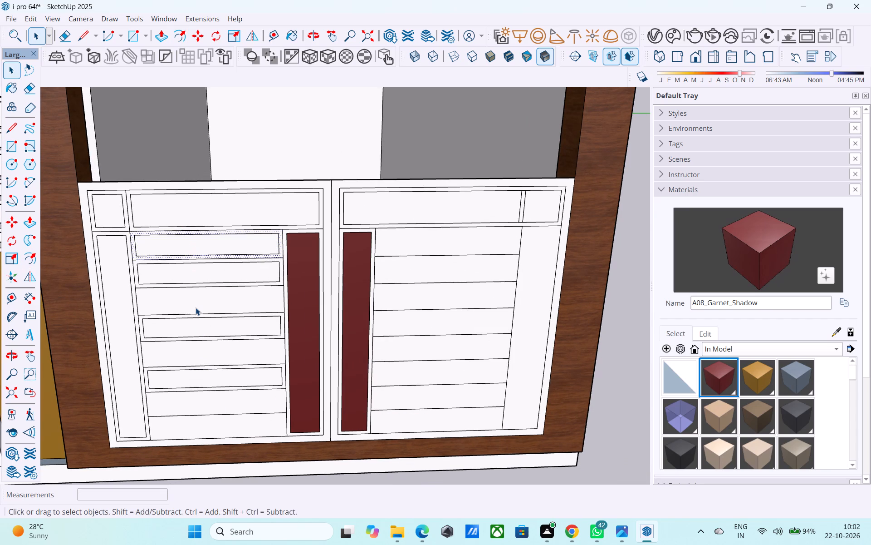
{"action": "key", "text": "f"}
{"action": "left_click", "coordinate": [196, 307]}
{"action": "type", "text": "1\""}
{"action": "key", "text": "Return"}
{"action": "key", "text": "space"}
Offset the outline of the left half's fifth slat from the top inward by 1".
{"action": "scroll", "coordinate": [206, 212], "scroll_direction": "down", "scroll_amount": 3}
{"action": "scroll", "coordinate": [212, 313], "scroll_direction": "up", "scroll_amount": 1}
{"action": "left_click", "coordinate": [212, 319]}
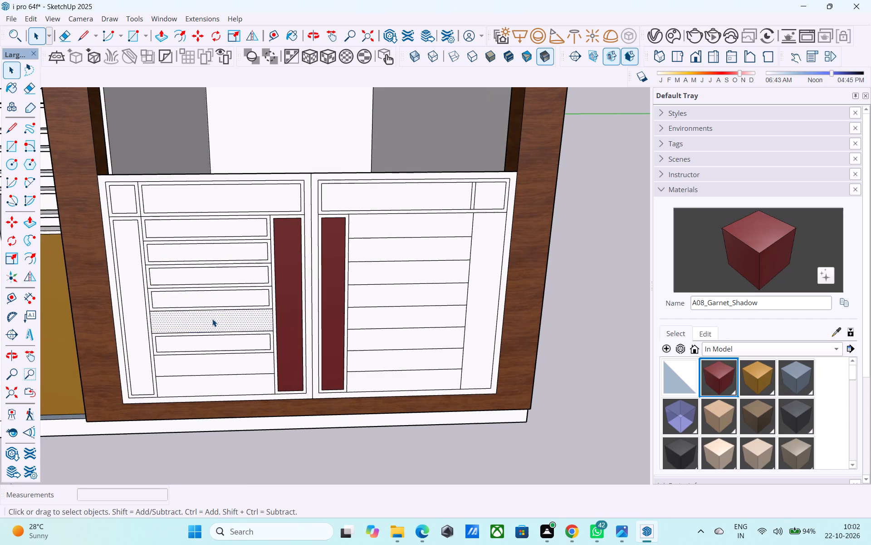
{"action": "scroll", "coordinate": [212, 319], "scroll_direction": "up", "scroll_amount": 2}
{"action": "key", "text": "f"}
{"action": "left_click", "coordinate": [212, 319]}
{"action": "type", "text": "1\""}
{"action": "key", "text": "Return"}
{"action": "key", "text": "space"}
Offset the outlines of the left half's two lowest slats inward by 1" each.
{"action": "scroll", "coordinate": [199, 266], "scroll_direction": "down", "scroll_amount": 4}
{"action": "left_click", "coordinate": [199, 336]}
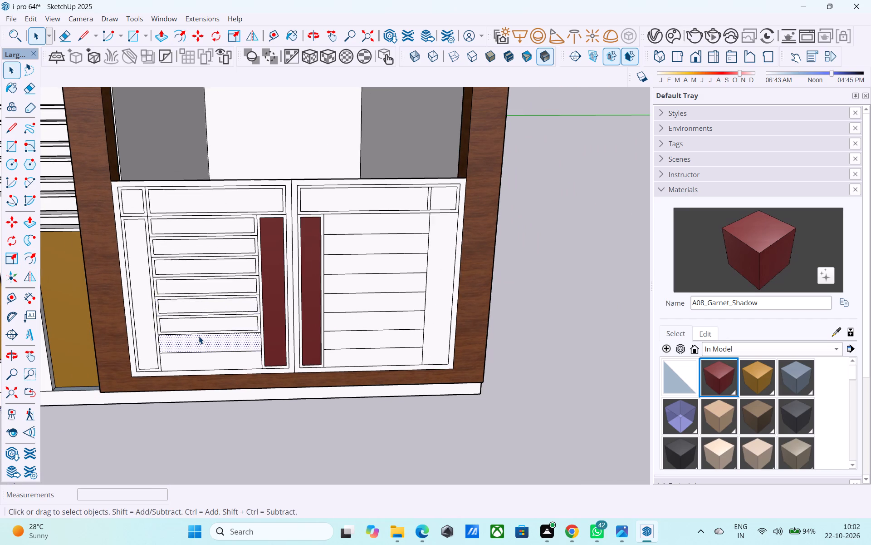
{"action": "scroll", "coordinate": [199, 336], "scroll_direction": "up", "scroll_amount": 3}
{"action": "key", "text": "f"}
{"action": "left_click", "coordinate": [199, 336]}
{"action": "type", "text": "1\""}
{"action": "key", "text": "Return"}
{"action": "key", "text": "space"}
{"action": "scroll", "coordinate": [198, 263], "scroll_direction": "down", "scroll_amount": 4}
{"action": "scroll", "coordinate": [210, 337], "scroll_direction": "up", "scroll_amount": 4}
{"action": "left_click", "coordinate": [210, 335]}
{"action": "key", "text": "f"}
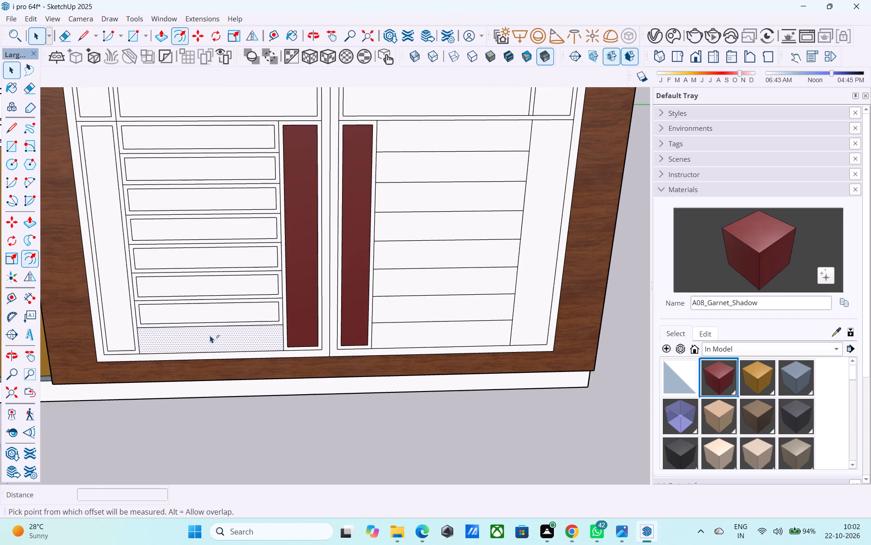
{"action": "scroll", "coordinate": [210, 335], "scroll_direction": "up", "scroll_amount": 3}
{"action": "left_click", "coordinate": [210, 335]}
{"action": "type", "text": "1\""}
{"action": "key", "text": "Return"}
{"action": "key", "text": "space"}
Offset the outlines of the right half's two lowest slats inward by 1" each.
{"action": "scroll", "coordinate": [165, 337], "scroll_direction": "down", "scroll_amount": 5}
{"action": "scroll", "coordinate": [351, 339], "scroll_direction": "up", "scroll_amount": 4}
{"action": "left_click", "coordinate": [352, 339]}
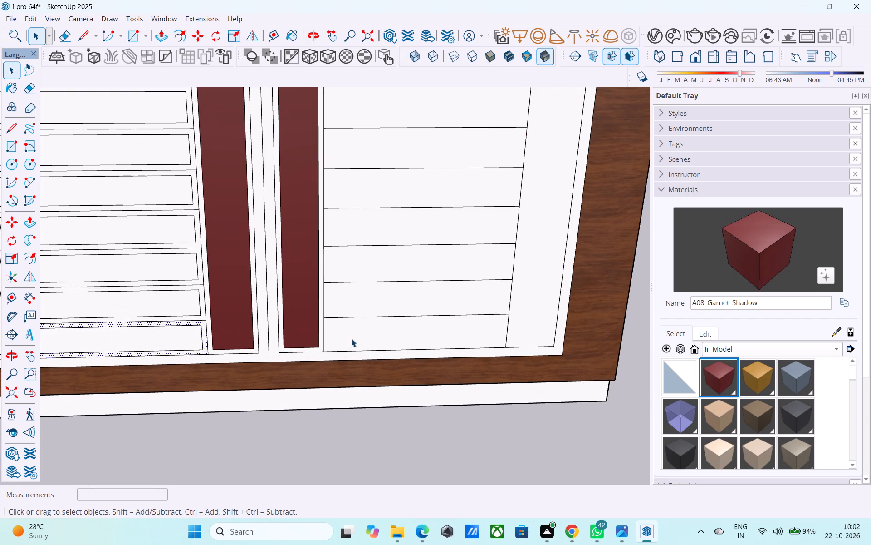
{"action": "key", "text": "f"}
{"action": "left_click", "coordinate": [352, 339]}
{"action": "type", "text": "1\""}
{"action": "key", "text": "Return"}
{"action": "key", "text": "space"}
{"action": "left_click", "coordinate": [362, 300]}
{"action": "key", "text": "f"}
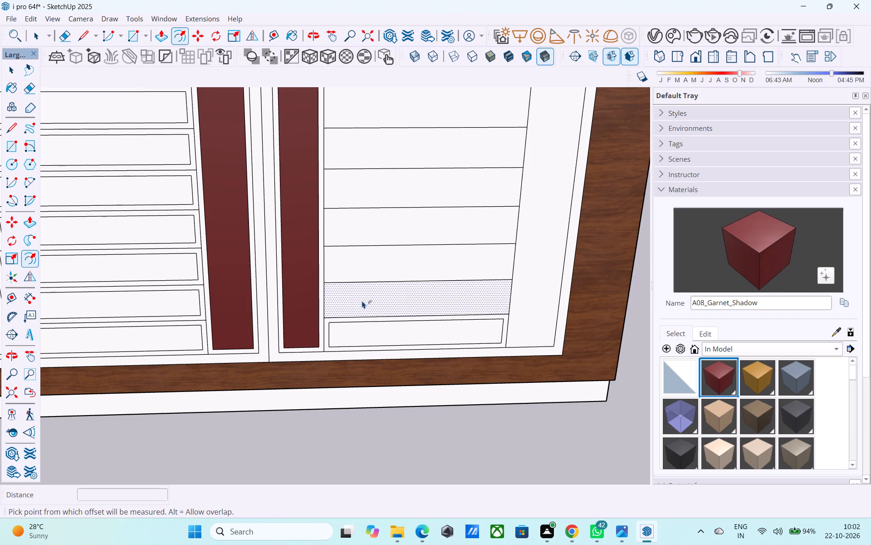
{"action": "left_click", "coordinate": [362, 301]}
{"action": "type", "text": "1\""}
{"action": "key", "text": "Return"}
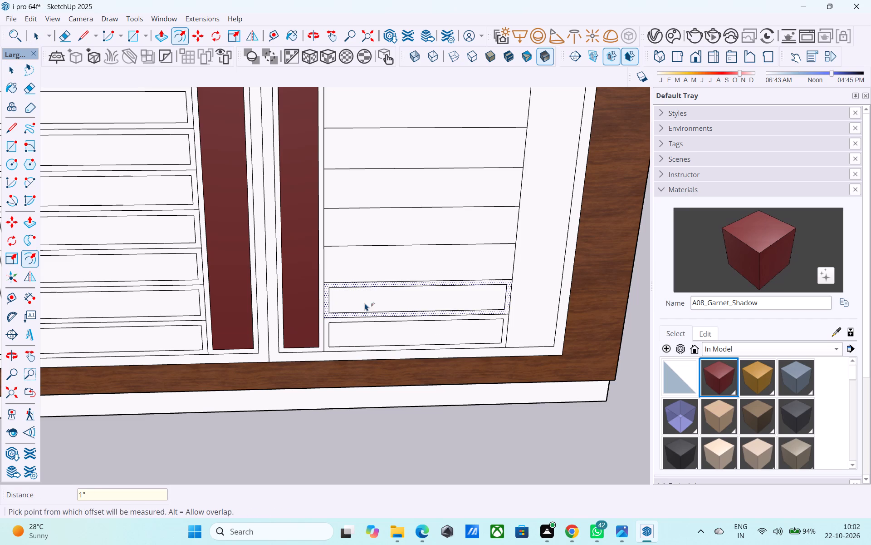
{"action": "key", "text": "space"}
Offset the outlines of the right half's third and fourth slats from the bottom inward by 1" each.
{"action": "left_click", "coordinate": [374, 269]}
{"action": "key", "text": "f"}
{"action": "left_click", "coordinate": [387, 271]}
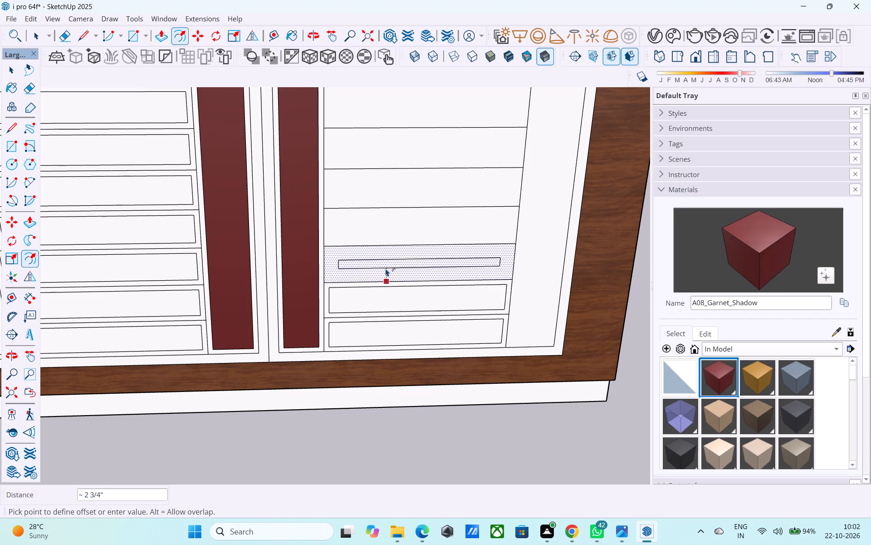
{"action": "type", "text": "1\""}
{"action": "key", "text": "Return"}
{"action": "key", "text": "space"}
{"action": "left_click", "coordinate": [380, 219]}
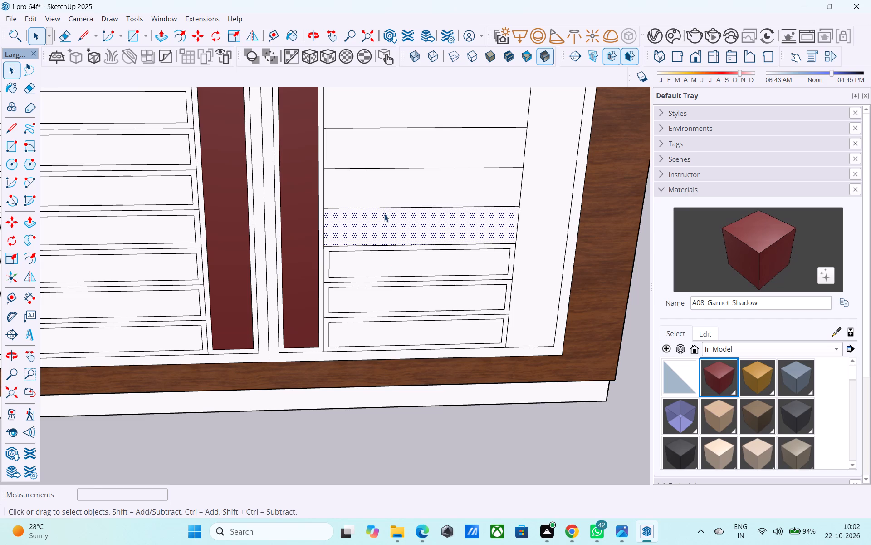
{"action": "key", "text": "f"}
{"action": "left_click", "coordinate": [383, 214]}
{"action": "key", "text": "1"}
{"action": "key", "text": "shift+quotedbl"}
{"action": "key", "text": "Return"}
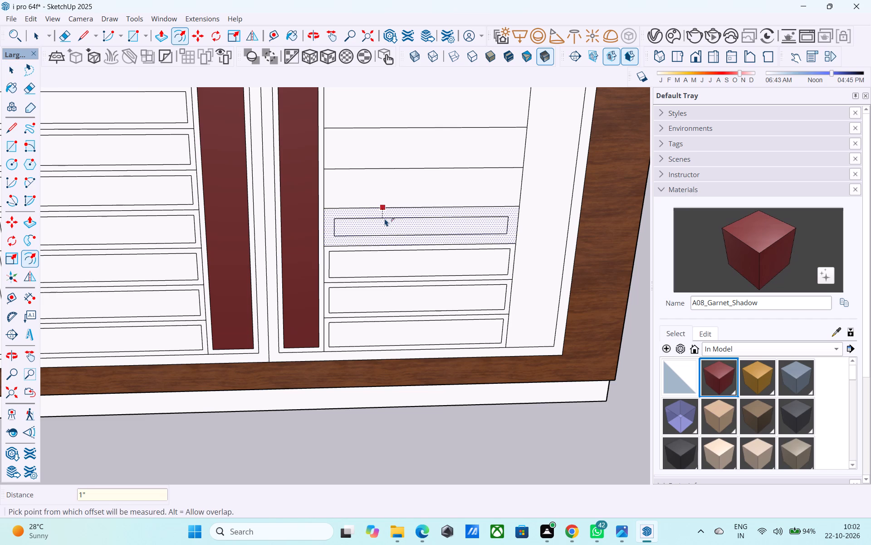
{"action": "key", "text": "space"}
Offset the outlines of the right half's fifth and sixth slats from the bottom inward by 1" each.
{"action": "left_click", "coordinate": [378, 190]}
{"action": "key", "text": "f"}
{"action": "left_click", "coordinate": [378, 190]}
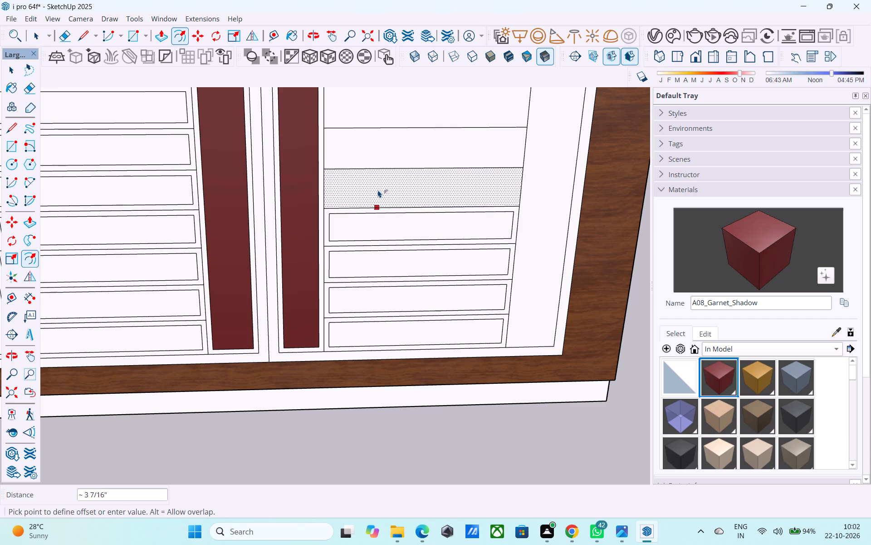
{"action": "type", "text": "1\""}
{"action": "key", "text": "Return"}
{"action": "key", "text": "space"}
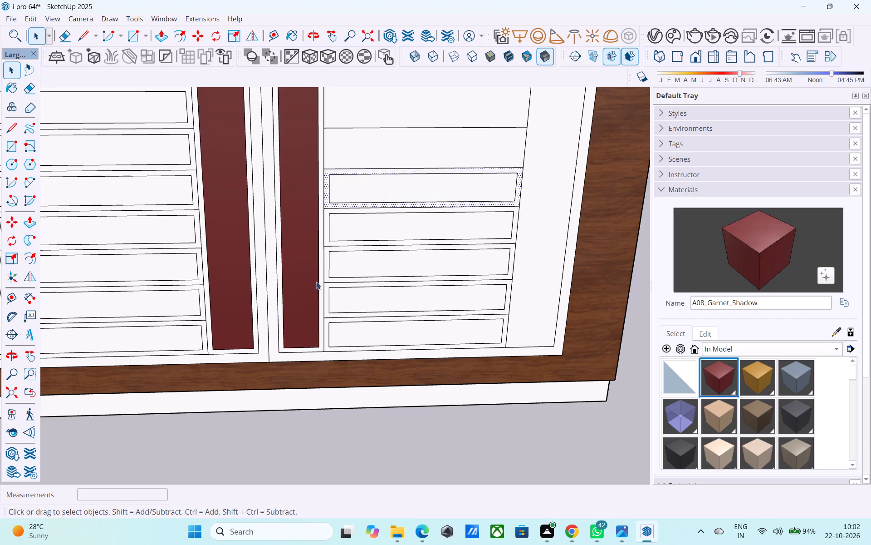
{"action": "scroll", "coordinate": [316, 284], "scroll_direction": "down", "scroll_amount": 5}
{"action": "scroll", "coordinate": [358, 190], "scroll_direction": "up", "scroll_amount": 3}
{"action": "left_click", "coordinate": [357, 204]}
{"action": "key", "text": "f"}
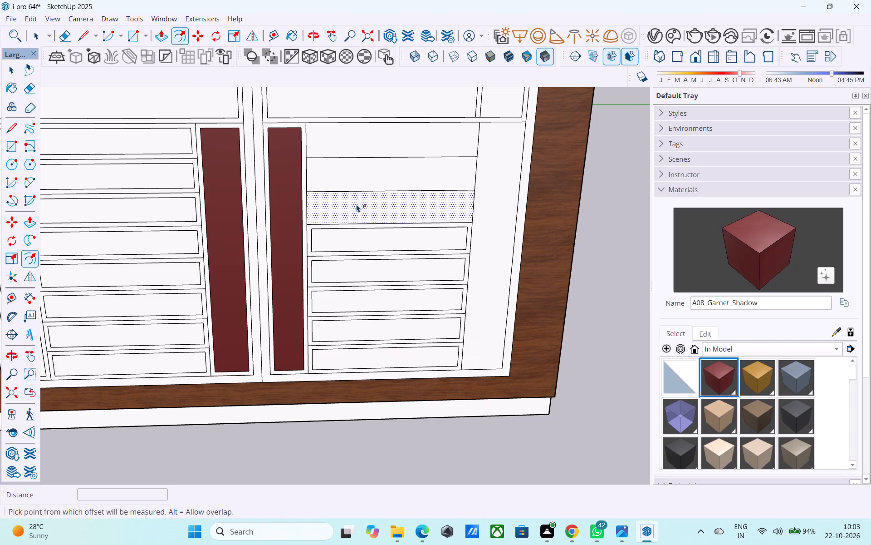
{"action": "left_click", "coordinate": [357, 204]}
{"action": "type", "text": "1\""}
{"action": "key", "text": "Return"}
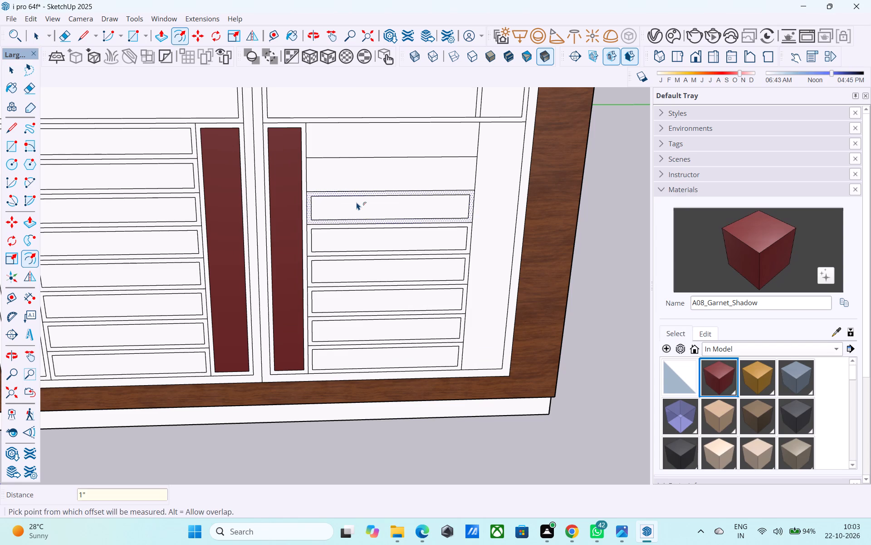
{"action": "key", "text": "space"}
Offset the outlines of the right half's two uppermost slats inward by 1" each.
{"action": "left_click", "coordinate": [360, 181]}
{"action": "key", "text": "f"}
{"action": "left_click", "coordinate": [360, 180]}
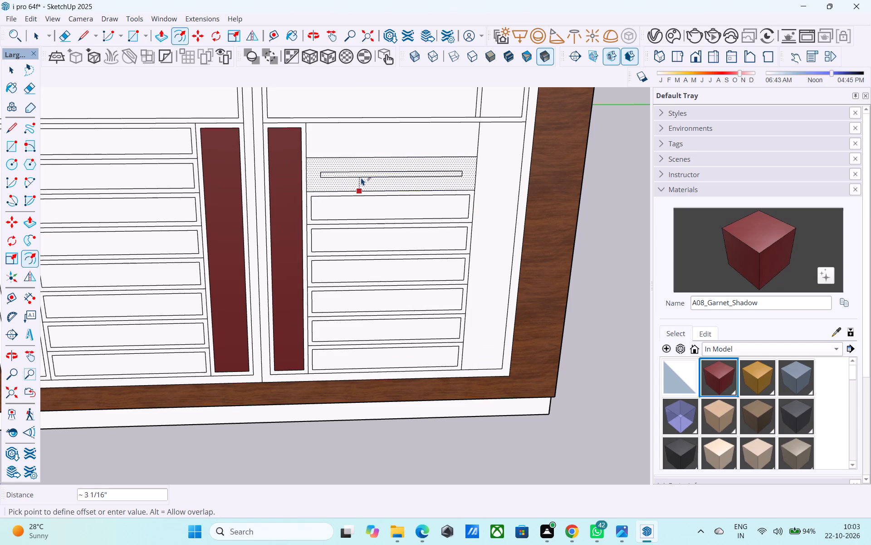
{"action": "type", "text": "1\""}
{"action": "key", "text": "Return"}
{"action": "key", "text": "space"}
{"action": "left_click", "coordinate": [351, 145]}
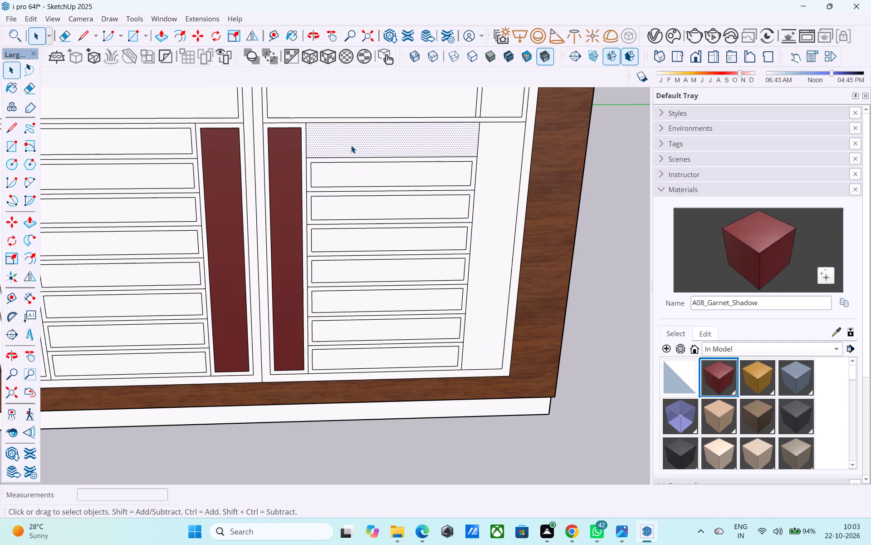
{"action": "key", "text": "f"}
{"action": "left_click", "coordinate": [351, 145]}
{"action": "type", "text": "1\""}
{"action": "key", "text": "Return"}
{"action": "key", "text": "space"}
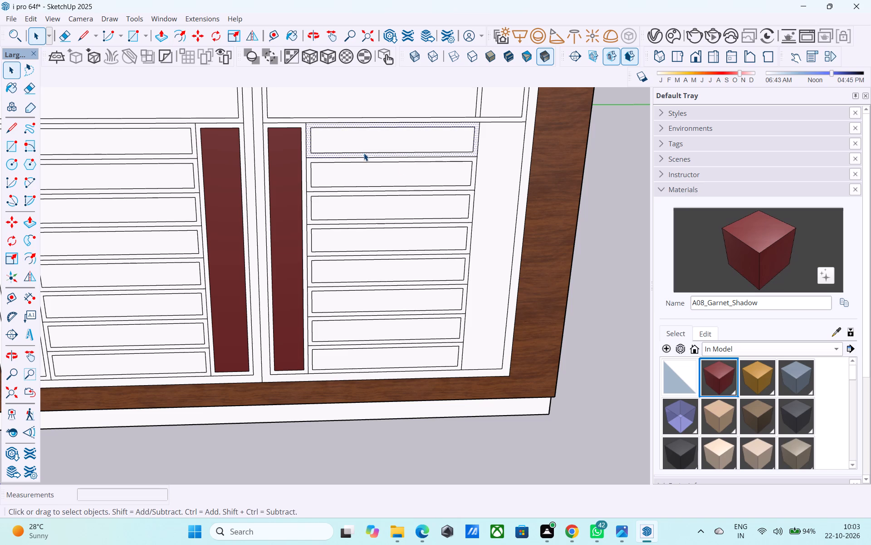
Paint the inset faces of all eight slats in the right half with A08_Garnet_Shadow.
{"action": "left_click", "coordinate": [771, 243]}
{"action": "scroll", "coordinate": [538, 229], "scroll_direction": "down", "scroll_amount": 3}
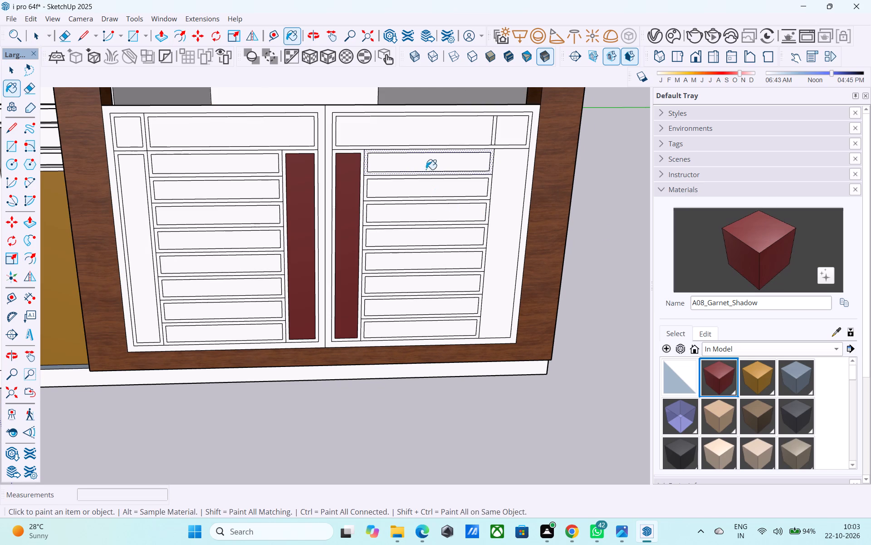
{"action": "left_click", "coordinate": [421, 159]}
{"action": "left_click", "coordinate": [408, 189]}
{"action": "left_click", "coordinate": [405, 215]}
{"action": "left_click", "coordinate": [403, 234]}
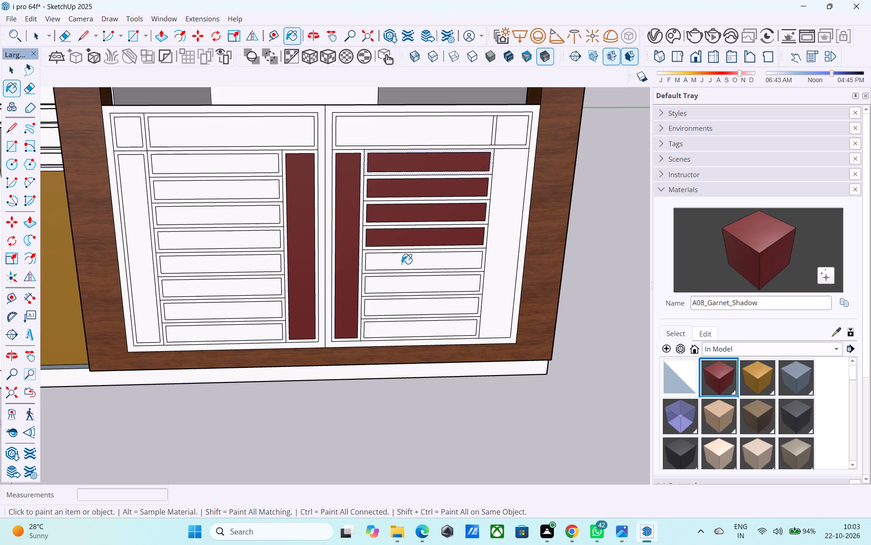
{"action": "left_click", "coordinate": [399, 263]}
{"action": "left_click", "coordinate": [391, 287]}
{"action": "left_click", "coordinate": [387, 312]}
{"action": "left_click", "coordinate": [387, 328]}
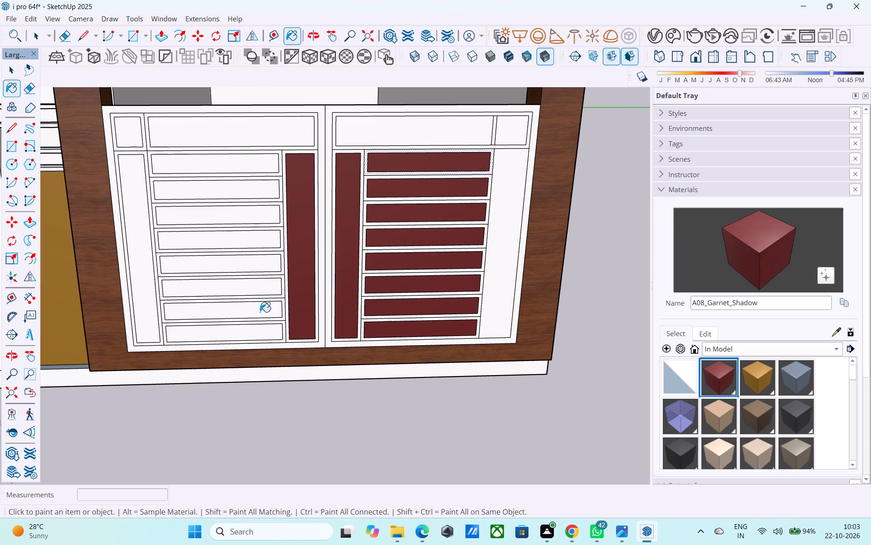
Paint the inset faces of all eight slats in the left half with A08_Garnet_Shadow.
{"action": "left_click", "coordinate": [231, 334]}
{"action": "left_click", "coordinate": [235, 313]}
{"action": "left_click", "coordinate": [233, 294]}
{"action": "left_click", "coordinate": [230, 271]}
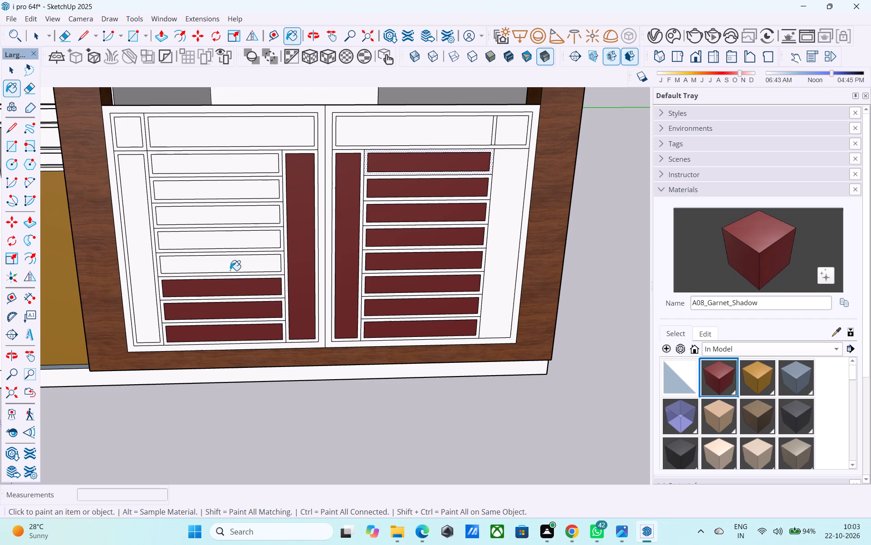
{"action": "left_click", "coordinate": [230, 244]}
{"action": "left_click", "coordinate": [235, 219]}
{"action": "left_click", "coordinate": [236, 197]}
{"action": "left_click", "coordinate": [244, 172]}
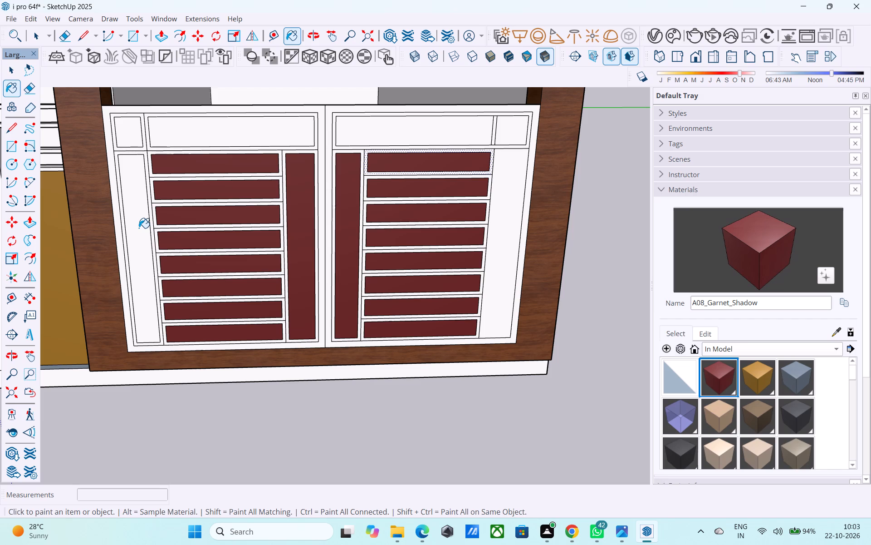
{"action": "key", "text": "space"}
Offset the outline of the right half's outer vertical strip inward by 1".
{"action": "left_click", "coordinate": [504, 209]}
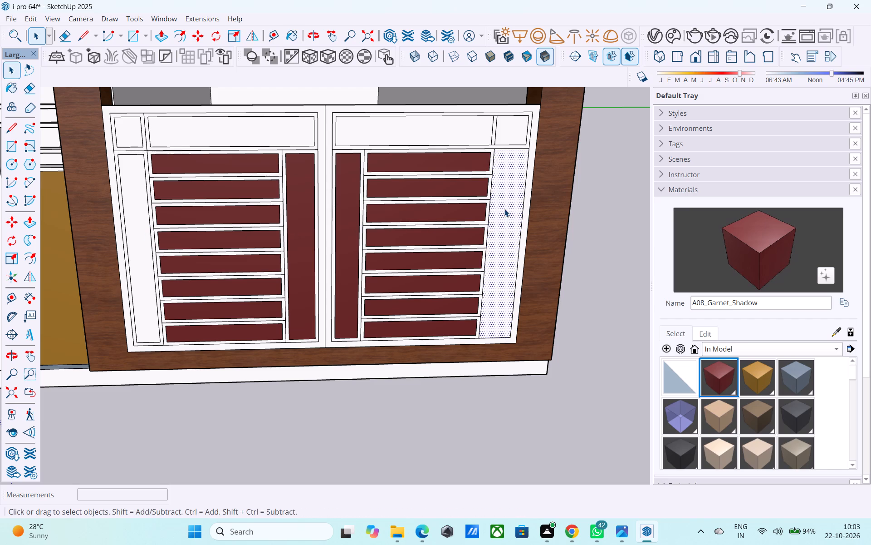
{"action": "key", "text": "f"}
{"action": "left_click", "coordinate": [504, 209]}
{"action": "type", "text": "1\""}
{"action": "key", "text": "Return"}
{"action": "key", "text": "space"}
Draw a 4' 8" vertical line down the middle of the inset outer strip in each half and save the model.
{"action": "scroll", "coordinate": [503, 205], "scroll_direction": "down", "scroll_amount": 4}
{"action": "middle_click_drag", "start_coordinate": [497, 201], "coordinate": [485, 193]}
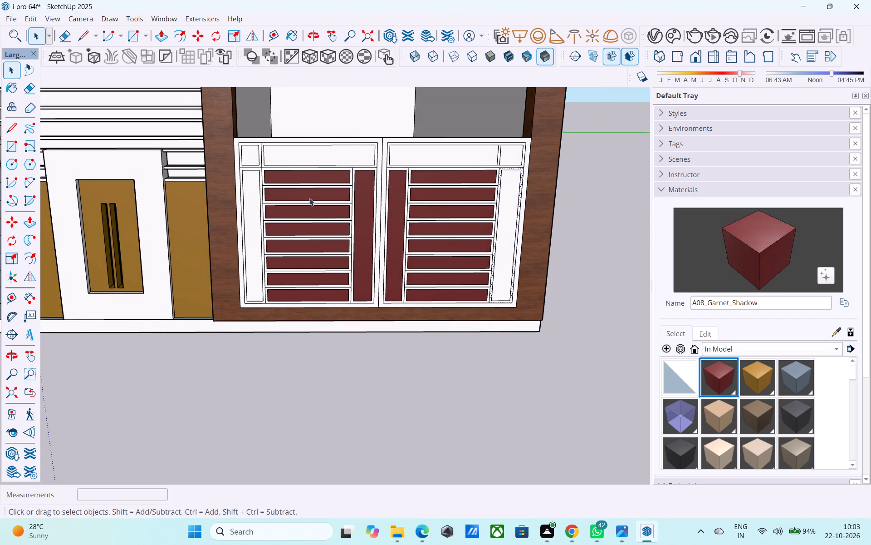
{"action": "scroll", "coordinate": [249, 183], "scroll_direction": "up", "scroll_amount": 10}
{"action": "key", "text": "l"}
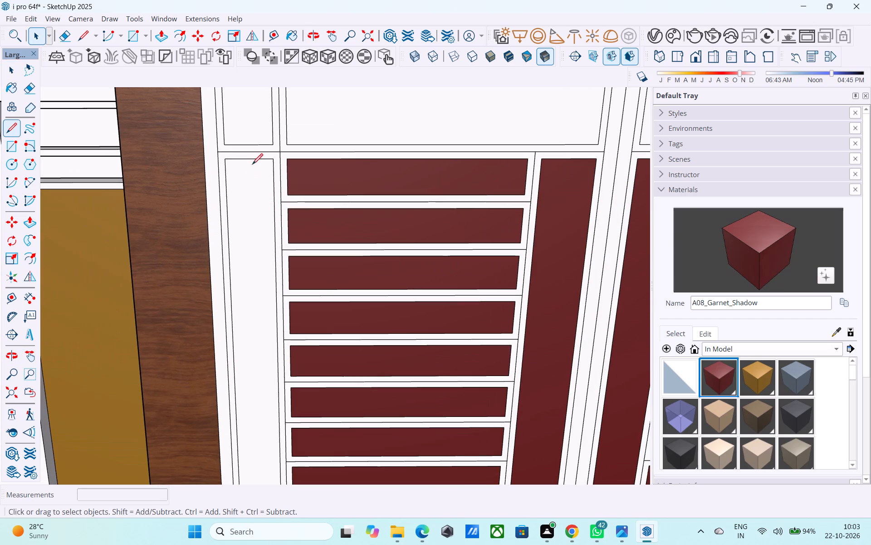
{"action": "left_click", "coordinate": [251, 159]}
{"action": "scroll", "coordinate": [251, 159], "scroll_direction": "down", "scroll_amount": 5}
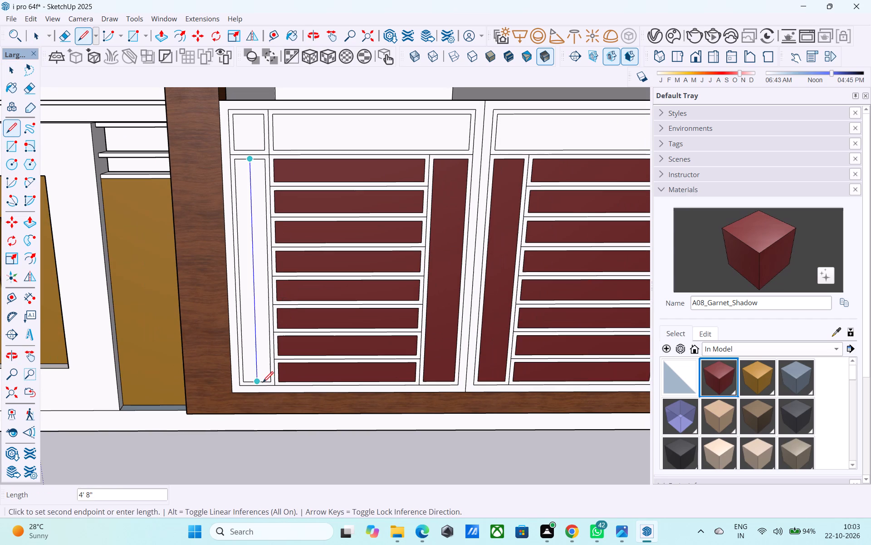
{"action": "left_click", "coordinate": [259, 383]}
{"action": "scroll", "coordinate": [199, 307], "scroll_direction": "down", "scroll_amount": 7}
{"action": "scroll", "coordinate": [446, 240], "scroll_direction": "up", "scroll_amount": 8}
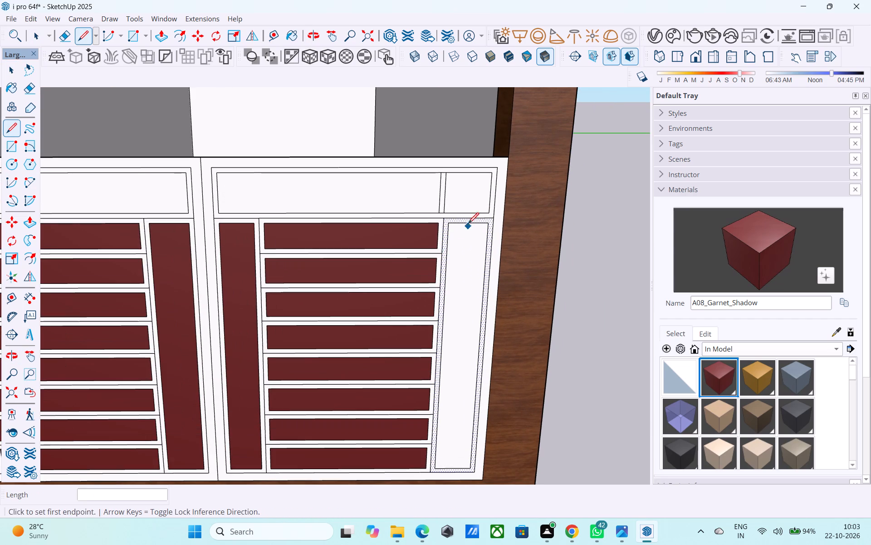
{"action": "left_click", "coordinate": [470, 225]}
{"action": "scroll", "coordinate": [465, 187], "scroll_direction": "down", "scroll_amount": 5}
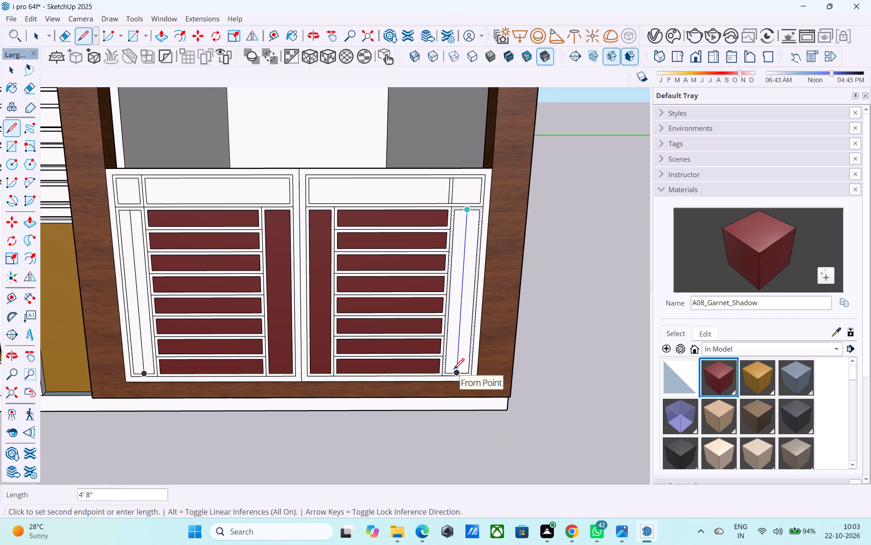
{"action": "left_click", "coordinate": [454, 370]}
{"action": "key", "text": "ctrl+s"}
{"action": "key", "text": "space"}
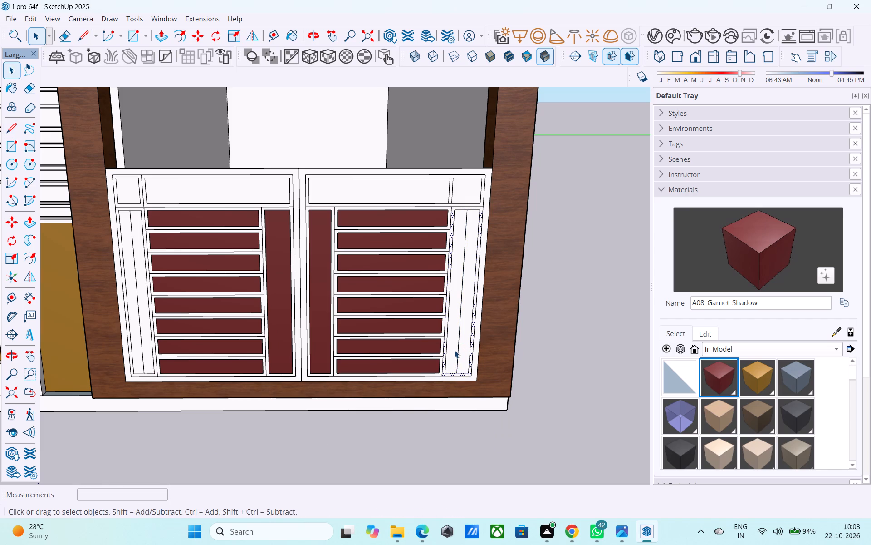
Offset the outlines of both divided parts of the right half's outer vertical strip inward by 1" each.
{"action": "scroll", "coordinate": [435, 327], "scroll_direction": "up", "scroll_amount": 10}
{"action": "left_click", "coordinate": [492, 323]}
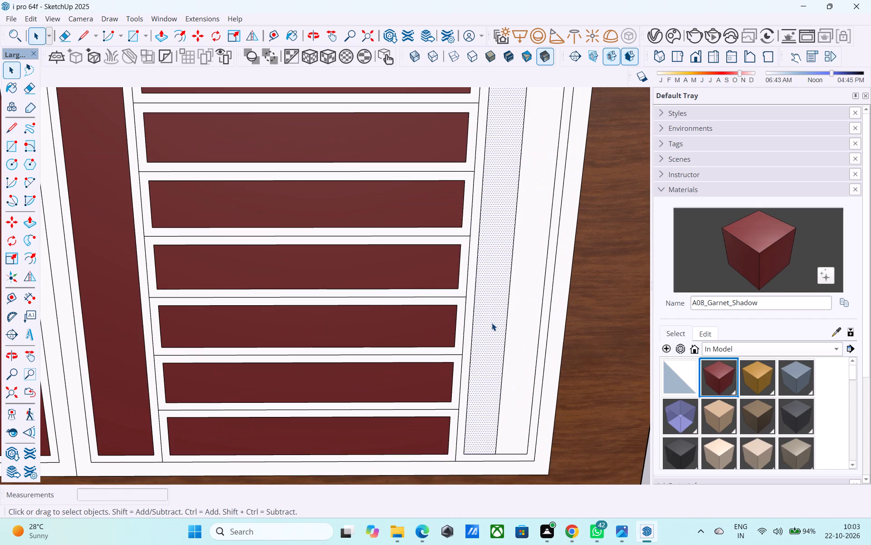
{"action": "key", "text": "f"}
{"action": "left_click", "coordinate": [492, 323]}
{"action": "key", "text": "1"}
{"action": "key", "text": "shift+quotedbl"}
{"action": "key", "text": "Return"}
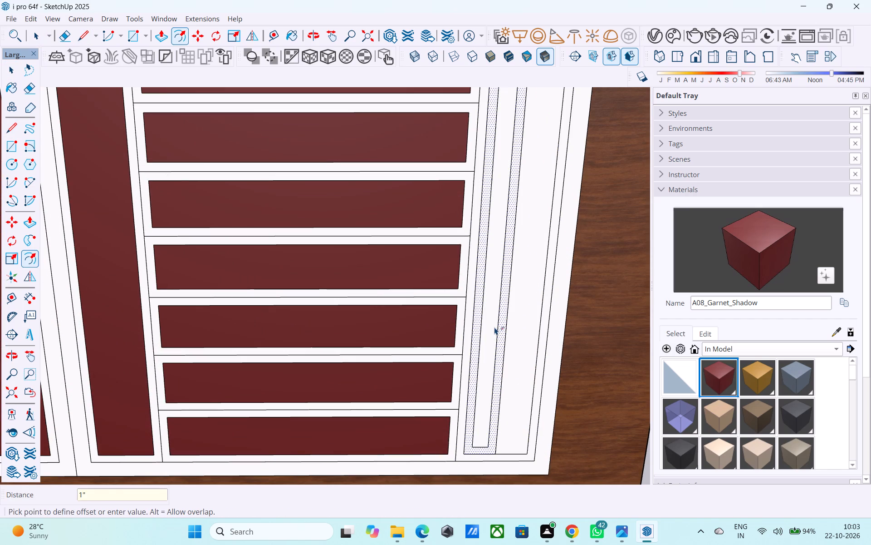
{"action": "key", "text": "space"}
{"action": "left_click", "coordinate": [517, 338]}
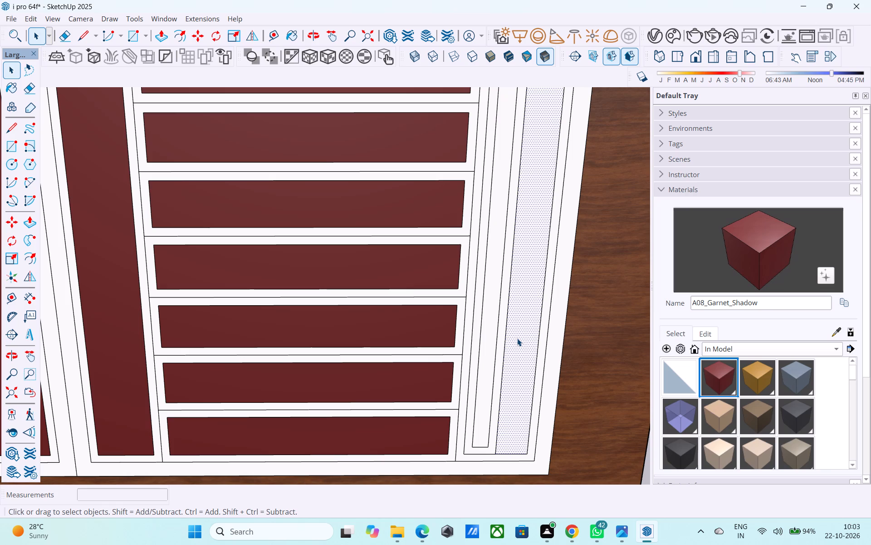
{"action": "key", "text": "f"}
{"action": "left_click", "coordinate": [517, 338]}
{"action": "type", "text": "1\""}
{"action": "key", "text": "Return"}
{"action": "key", "text": "space"}
Paint the two narrow inset faces in the right half's outer strip with A08_Garnet_Shadow.
{"action": "left_click", "coordinate": [773, 243]}
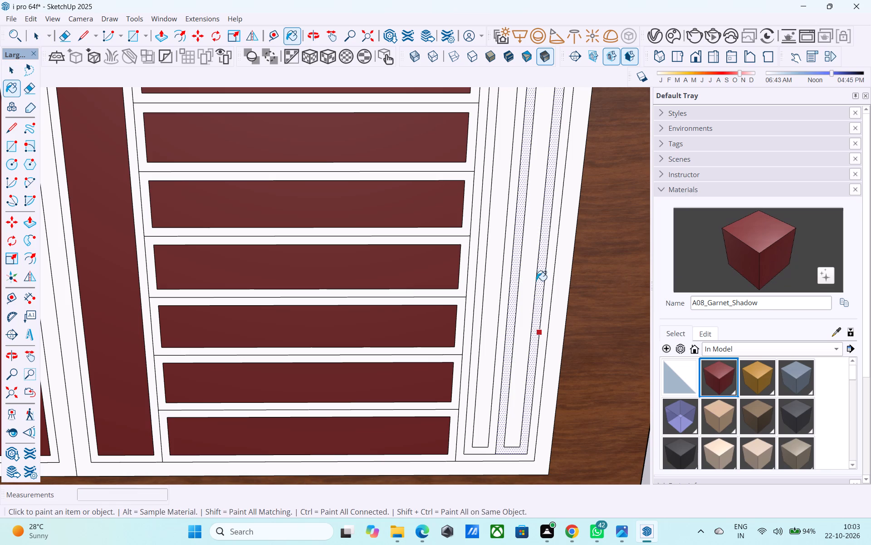
{"action": "left_click", "coordinate": [522, 277]}
{"action": "left_click", "coordinate": [490, 283]}
{"action": "scroll", "coordinate": [515, 282], "scroll_direction": "down", "scroll_amount": 8}
{"action": "scroll", "coordinate": [542, 297], "scroll_direction": "up", "scroll_amount": 1}
{"action": "scroll", "coordinate": [542, 297], "scroll_direction": "down", "scroll_amount": 2}
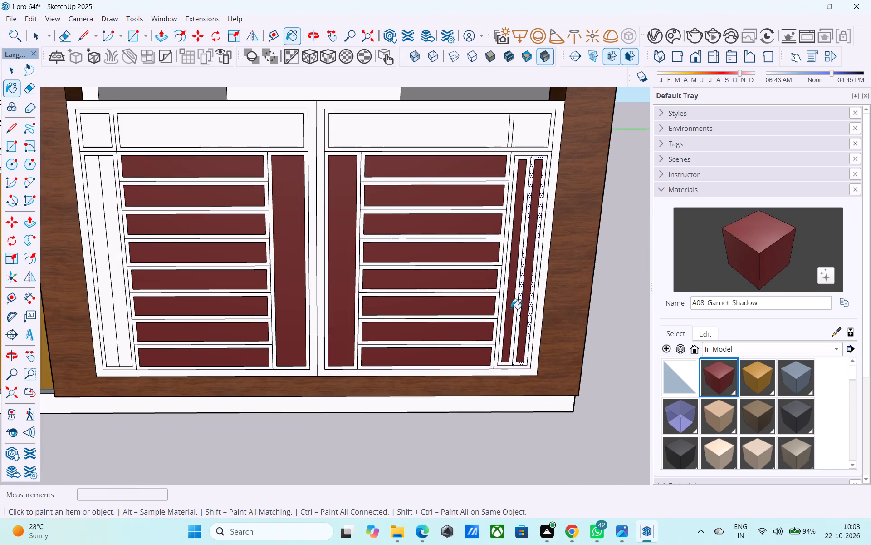
{"action": "scroll", "coordinate": [567, 301], "scroll_direction": "down", "scroll_amount": 5}
{"action": "scroll", "coordinate": [247, 329], "scroll_direction": "up", "scroll_amount": 8}
{"action": "key", "text": "space"}
Offset the outlines of both divided parts of the left half's outer vertical strip inward by 1" each.
{"action": "scroll", "coordinate": [284, 299], "scroll_direction": "up", "scroll_amount": 5}
{"action": "left_click", "coordinate": [283, 299]}
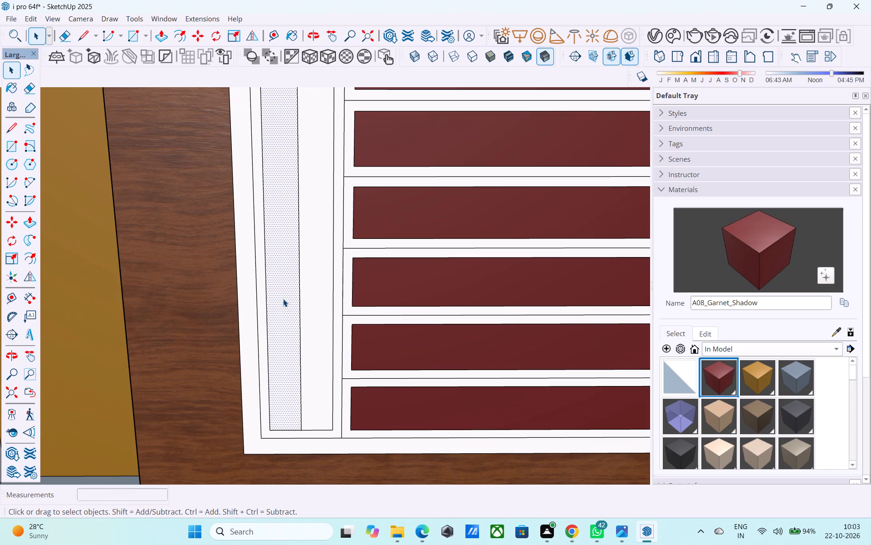
{"action": "key", "text": "f"}
{"action": "left_click", "coordinate": [283, 299]}
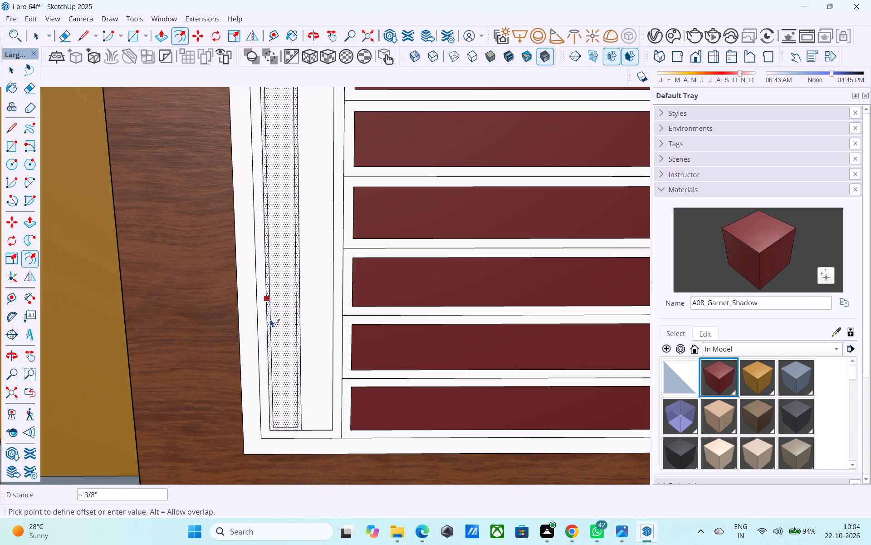
{"action": "type", "text": "1\""}
{"action": "key", "text": "Return"}
{"action": "key", "text": "space"}
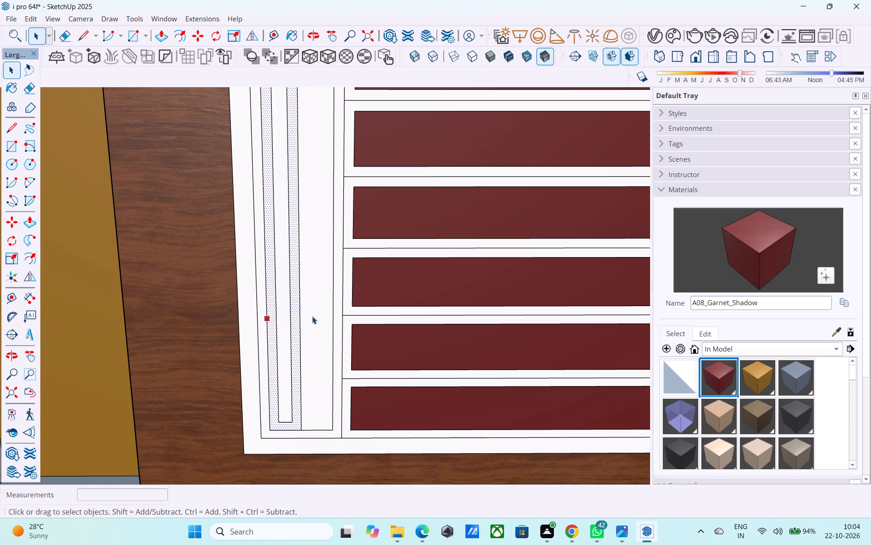
{"action": "left_click", "coordinate": [312, 316]}
{"action": "type", "text": "DF"}
{"action": "left_click", "coordinate": [313, 316]}
{"action": "type", "text": "1\""}
{"action": "key", "text": "Return"}
{"action": "key", "text": "space"}
Paint the two narrow inset faces in the left half's outer strip with A08_Garnet_Shadow and save the model.
{"action": "left_click", "coordinate": [750, 242]}
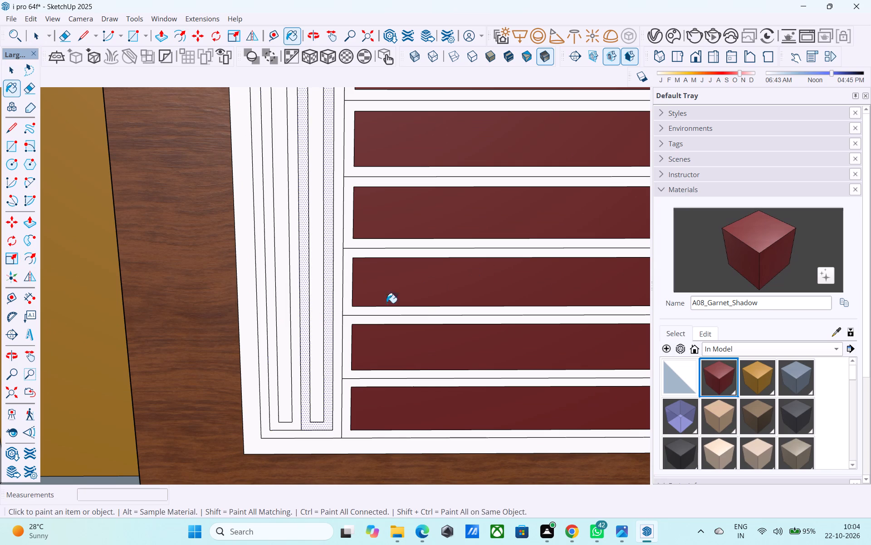
{"action": "left_click", "coordinate": [322, 306]}
{"action": "left_click", "coordinate": [286, 325]}
{"action": "scroll", "coordinate": [284, 327], "scroll_direction": "down", "scroll_amount": 6}
{"action": "key", "text": "space"}
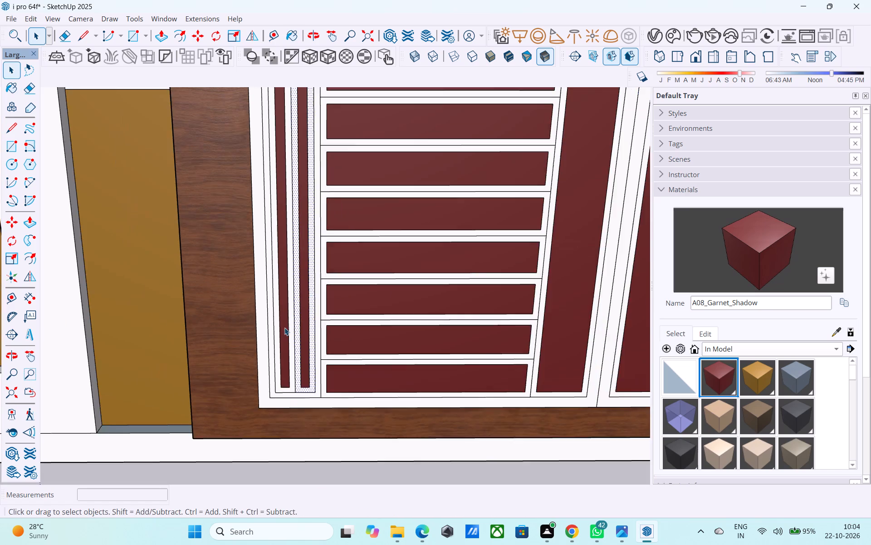
{"action": "scroll", "coordinate": [284, 327], "scroll_direction": "down", "scroll_amount": 5}
{"action": "key", "text": "ctrl+s"}
{"action": "key", "text": "space"}
Examine the slatted two-part panel in its wood frame and the whole front facade.
{"action": "scroll", "coordinate": [289, 330], "scroll_direction": "down", "scroll_amount": 2}
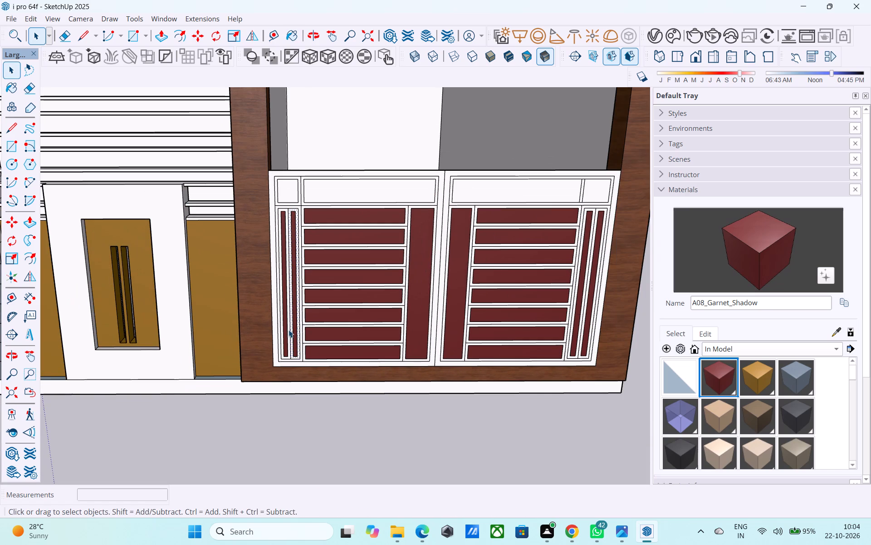
{"action": "middle_click_drag", "start_coordinate": [289, 330], "coordinate": [291, 338]}
{"action": "scroll", "coordinate": [291, 338], "scroll_direction": "down", "scroll_amount": 4}
{"action": "middle_click_drag", "start_coordinate": [291, 338], "coordinate": [405, 285]}
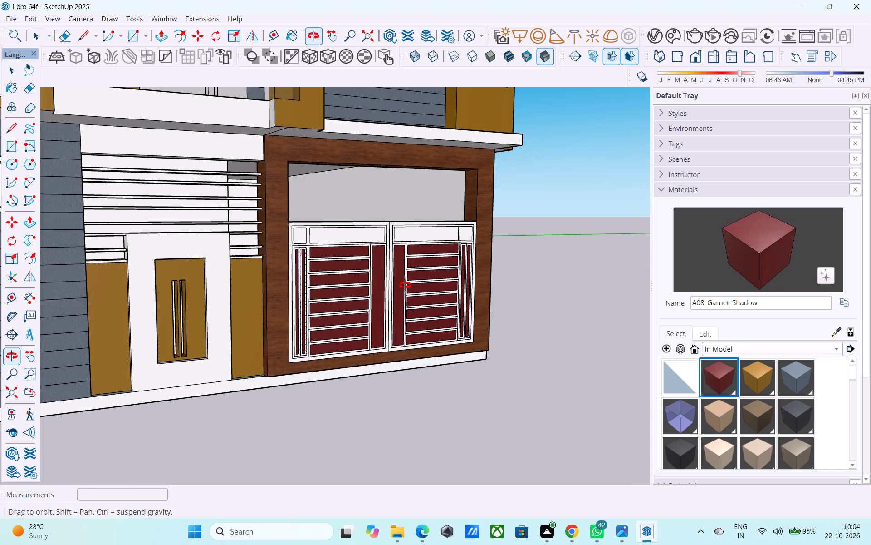
{"action": "middle_click_drag", "start_coordinate": [405, 285], "coordinate": [371, 315]}
{"action": "scroll", "coordinate": [371, 315], "scroll_direction": "down", "scroll_amount": 4}
{"action": "middle_click_drag", "start_coordinate": [372, 334], "coordinate": [366, 329]}
{"action": "scroll", "coordinate": [417, 293], "scroll_direction": "up", "scroll_amount": 4}
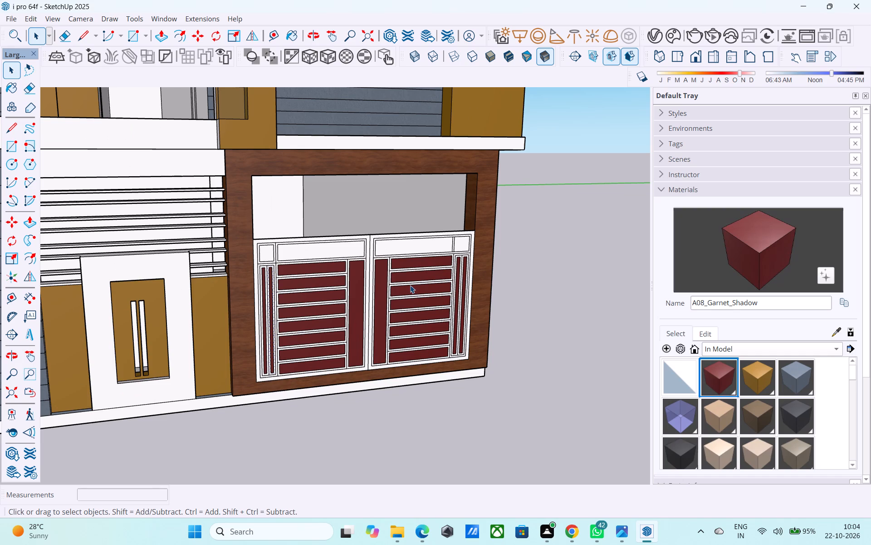
{"action": "key", "text": "space"}
{"action": "scroll", "coordinate": [463, 251], "scroll_direction": "down", "scroll_amount": 3}
{"action": "scroll", "coordinate": [463, 251], "scroll_direction": "up", "scroll_amount": 1}
{"action": "scroll", "coordinate": [466, 249], "scroll_direction": "down", "scroll_amount": 5}
{"action": "middle_click_drag", "start_coordinate": [485, 266], "coordinate": [460, 247]}
{"action": "scroll", "coordinate": [455, 249], "scroll_direction": "down", "scroll_amount": 2}
{"action": "scroll", "coordinate": [388, 329], "scroll_direction": "down", "scroll_amount": 2}
{"action": "middle_click_drag", "start_coordinate": [387, 332], "coordinate": [352, 337]}
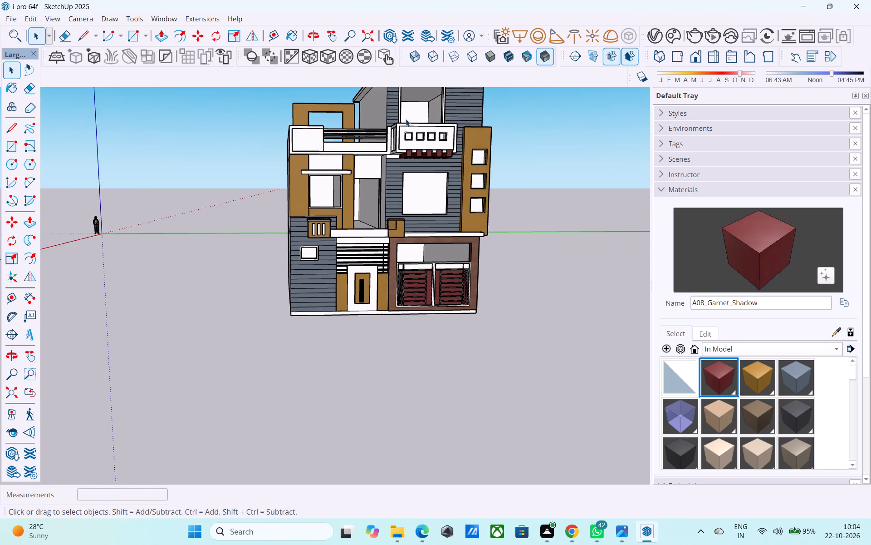
{"action": "scroll", "coordinate": [406, 118], "scroll_direction": "up", "scroll_amount": 4}
{"action": "middle_click", "coordinate": [407, 118]}
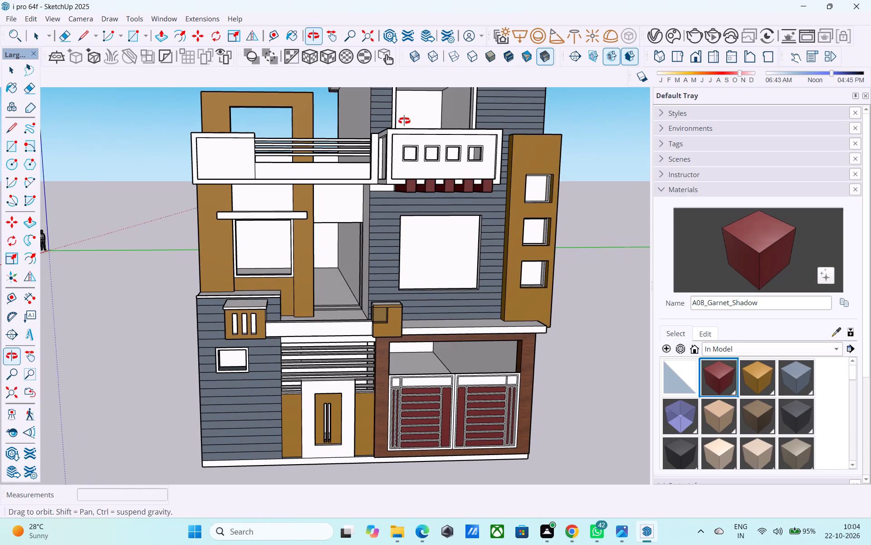
{"action": "scroll", "coordinate": [421, 151], "scroll_direction": "down", "scroll_amount": 1}
{"action": "middle_click_drag", "start_coordinate": [421, 153], "coordinate": [447, 156]}
{"action": "scroll", "coordinate": [423, 191], "scroll_direction": "down", "scroll_amount": 1}
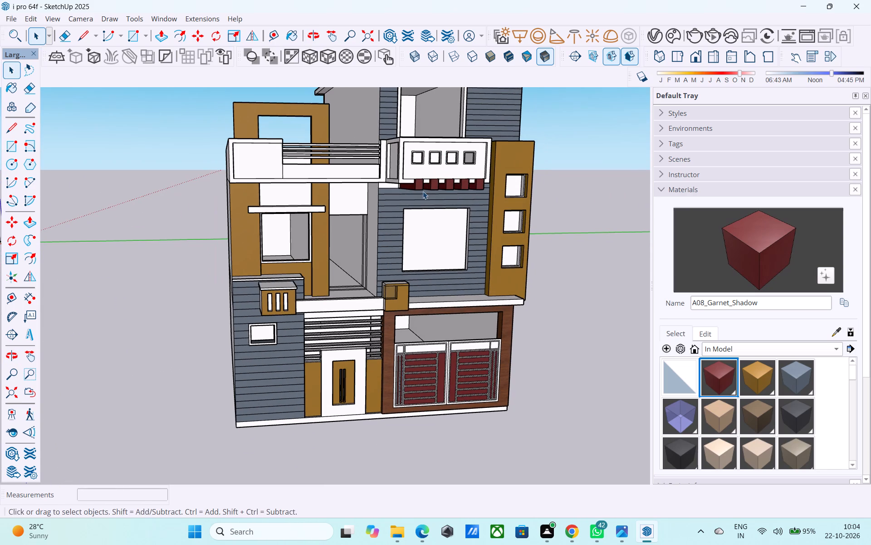
Draw an upright rectangle about 1' 4" by 9 1/2" near the left end of the upper balcony's solid white panel.
{"action": "scroll", "coordinate": [237, 155], "scroll_direction": "up", "scroll_amount": 6}
{"action": "middle_click_drag", "start_coordinate": [240, 151], "coordinate": [240, 159]}
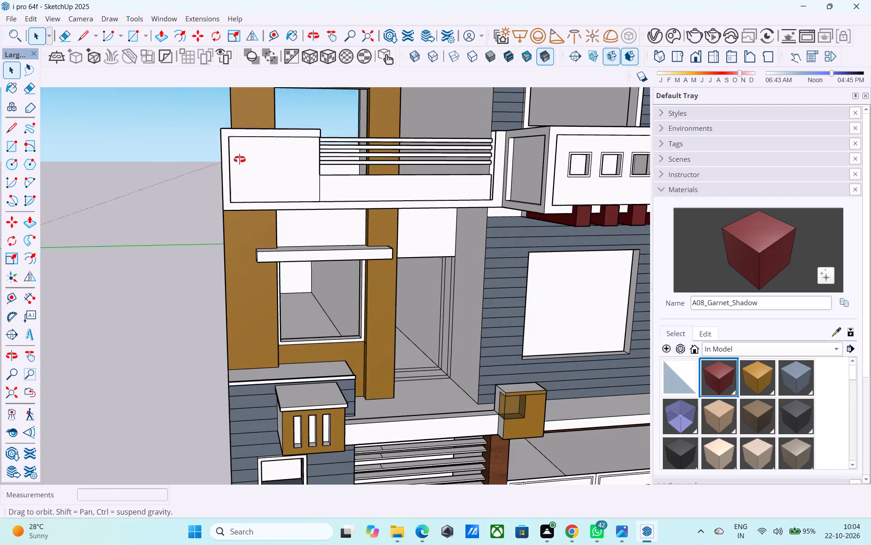
{"action": "middle_click_drag", "start_coordinate": [240, 159], "coordinate": [235, 182]}
{"action": "scroll", "coordinate": [230, 163], "scroll_direction": "up", "scroll_amount": 3}
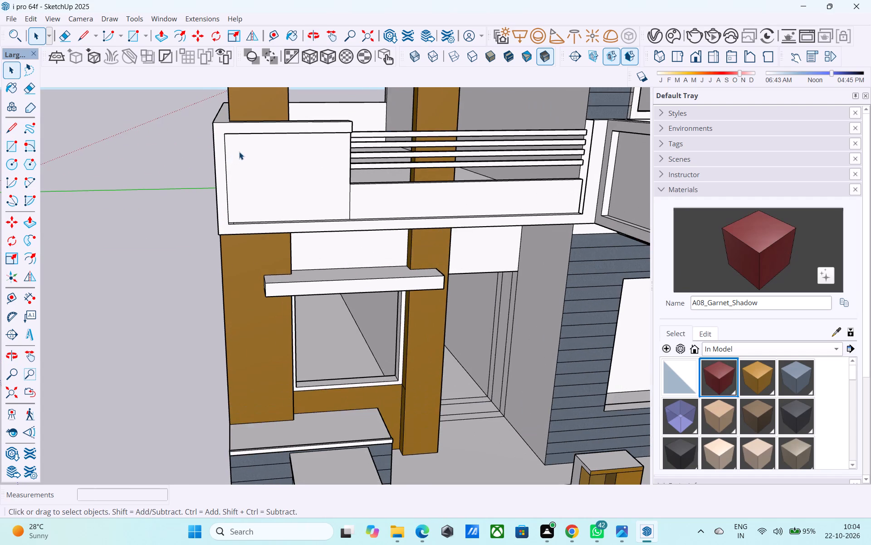
{"action": "scroll", "coordinate": [240, 151], "scroll_direction": "up", "scroll_amount": 1}
{"action": "middle_click", "coordinate": [240, 151]}
{"action": "key", "text": "r"}
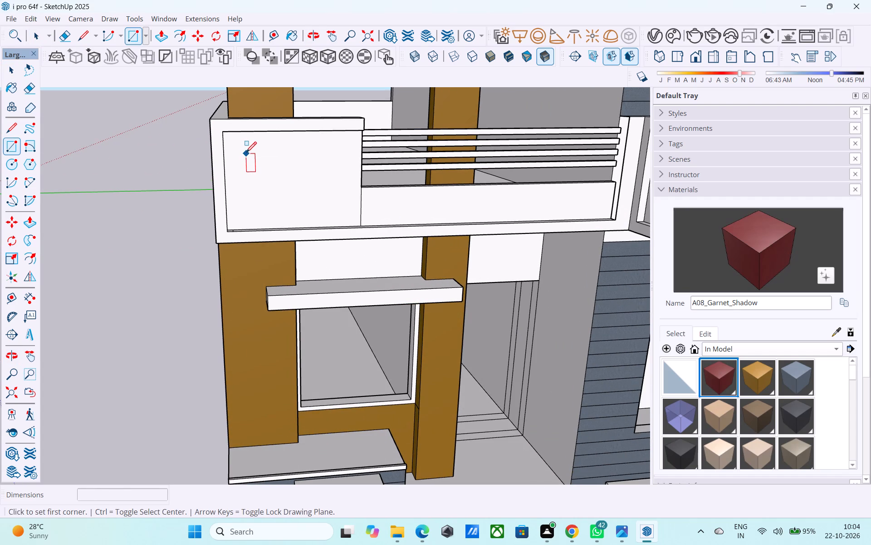
{"action": "left_click", "coordinate": [249, 152]}
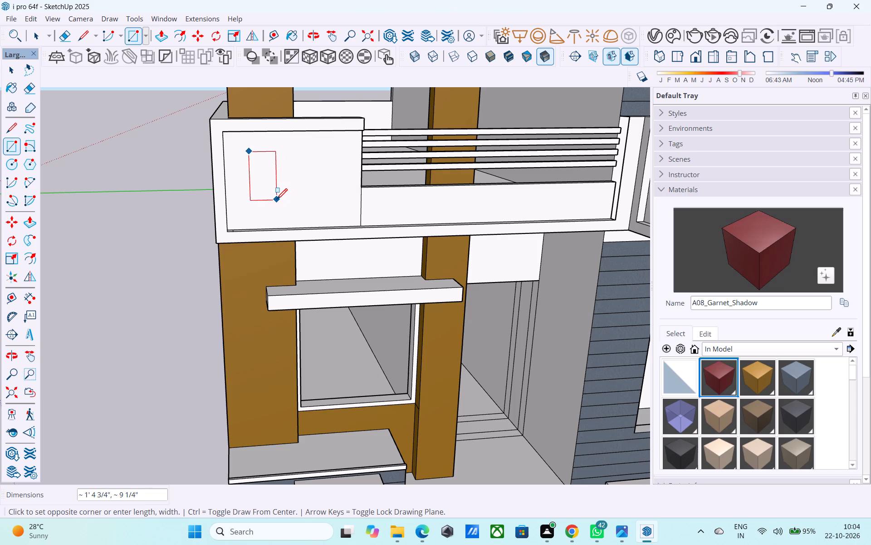
{"action": "left_click", "coordinate": [278, 198]}
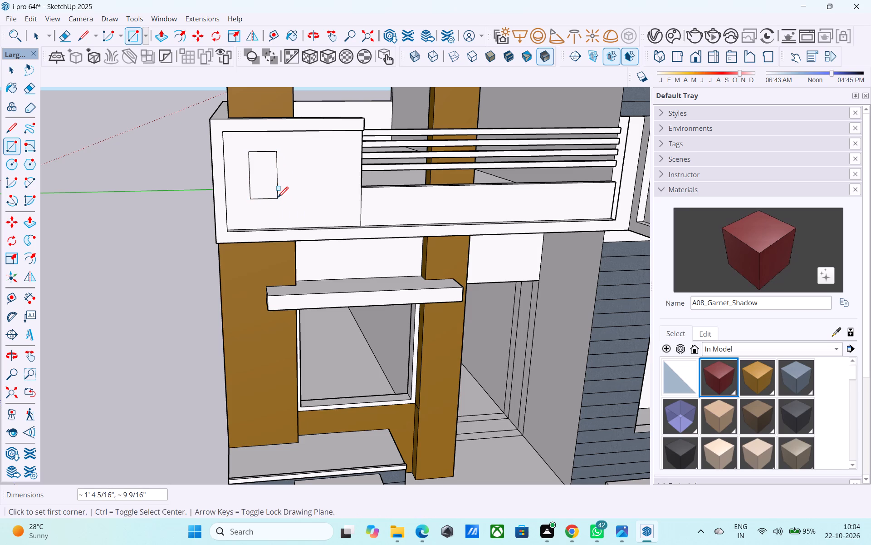
{"action": "key", "text": "space"}
Copy the rectangle sideways along the balcony panel, leaving a small gap between the two.
{"action": "left_click", "coordinate": [259, 183]}
{"action": "key", "text": "m"}
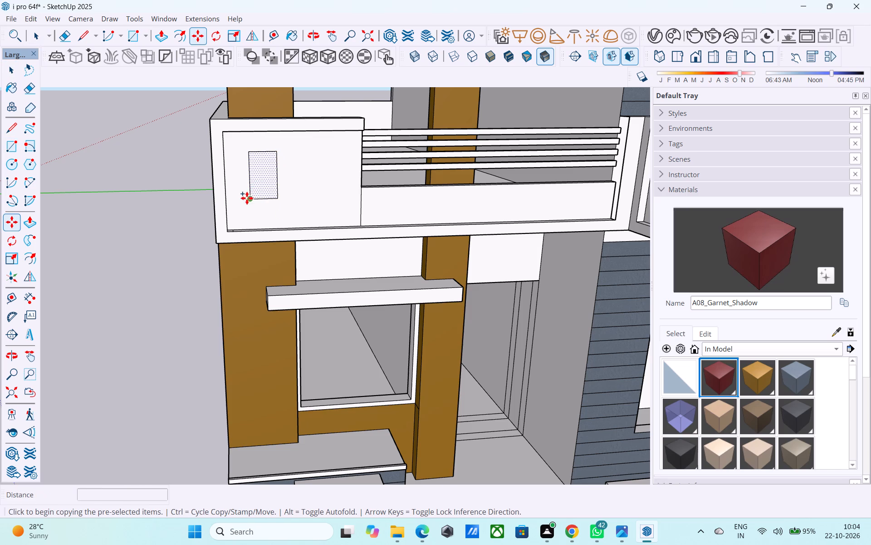
{"action": "left_click", "coordinate": [247, 198]}
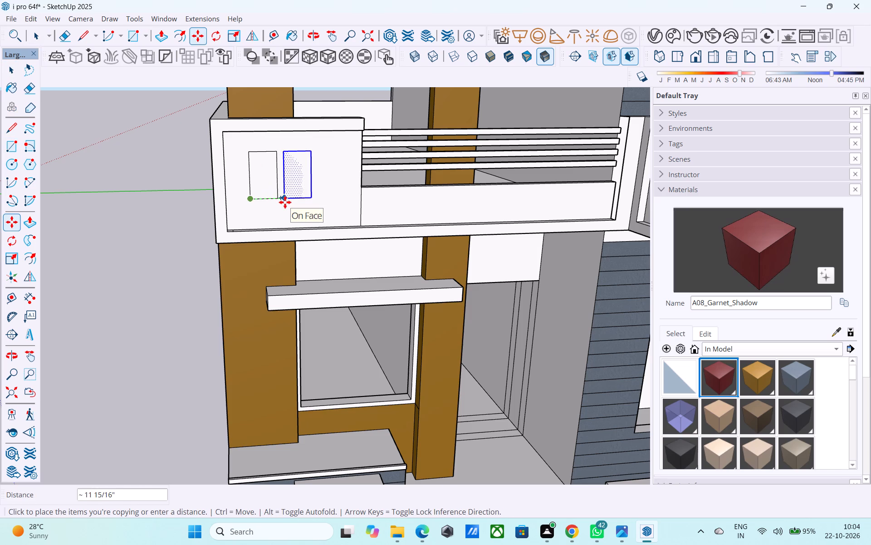
{"action": "left_click", "coordinate": [291, 203]}
{"action": "key", "text": "space"}
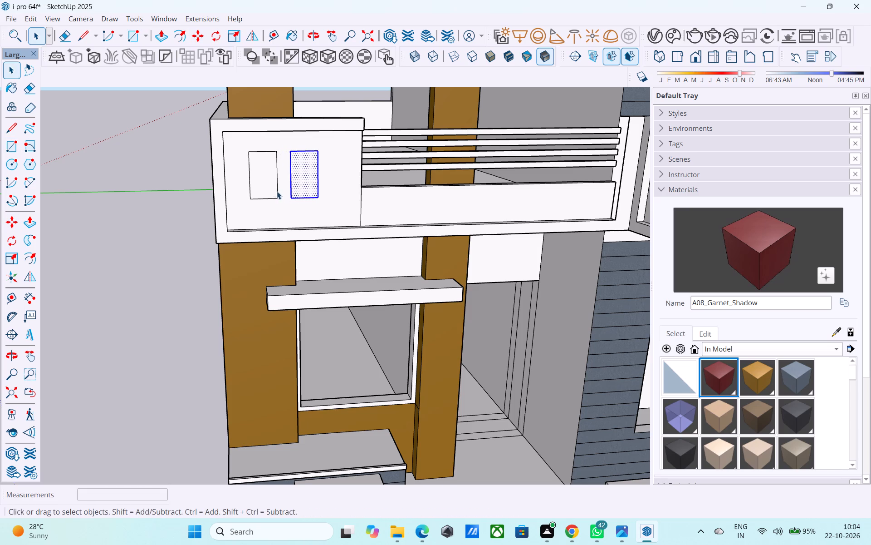
Offset the outline of the left rectangle on the balcony panel inward by 1".
{"action": "left_click", "coordinate": [265, 185]}
{"action": "key", "text": "f"}
{"action": "left_click", "coordinate": [264, 185]}
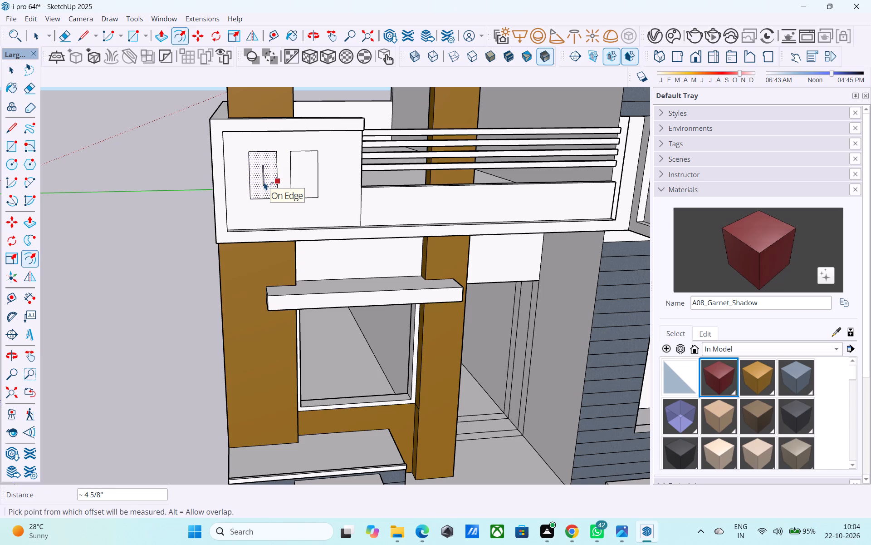
{"action": "type", "text": "1\""}
{"action": "key", "text": "Return"}
{"action": "key", "text": "space"}
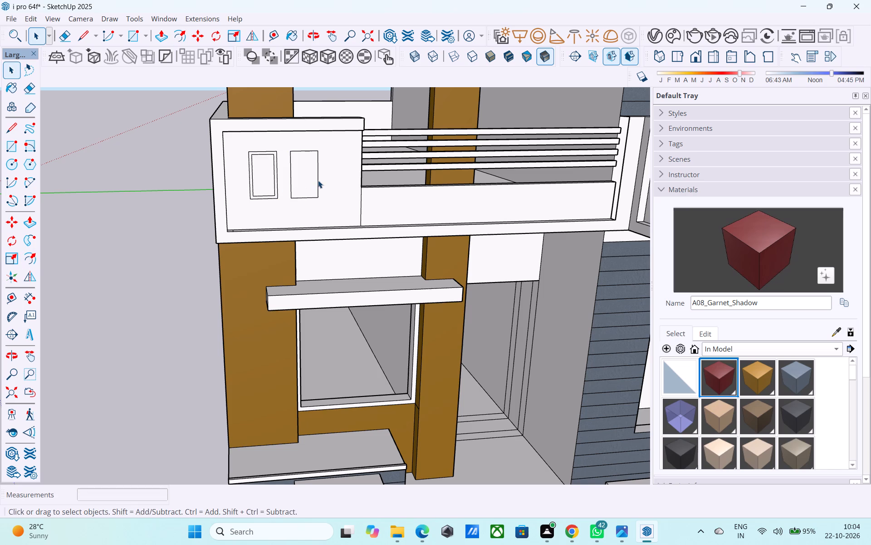
Offset the outline of the right rectangle on the upper balcony panel inward by 1".
{"action": "left_click", "coordinate": [318, 180]}
{"action": "left_click", "coordinate": [311, 179]}
{"action": "key", "text": "f"}
{"action": "left_click", "coordinate": [311, 179]}
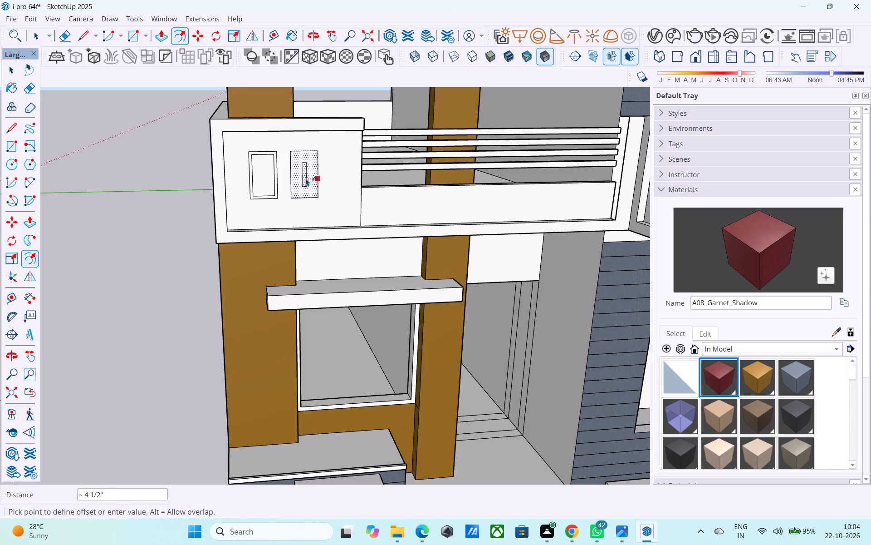
{"action": "type", "text": "1\""}
{"action": "key", "text": "Return"}
{"action": "key", "text": "space"}
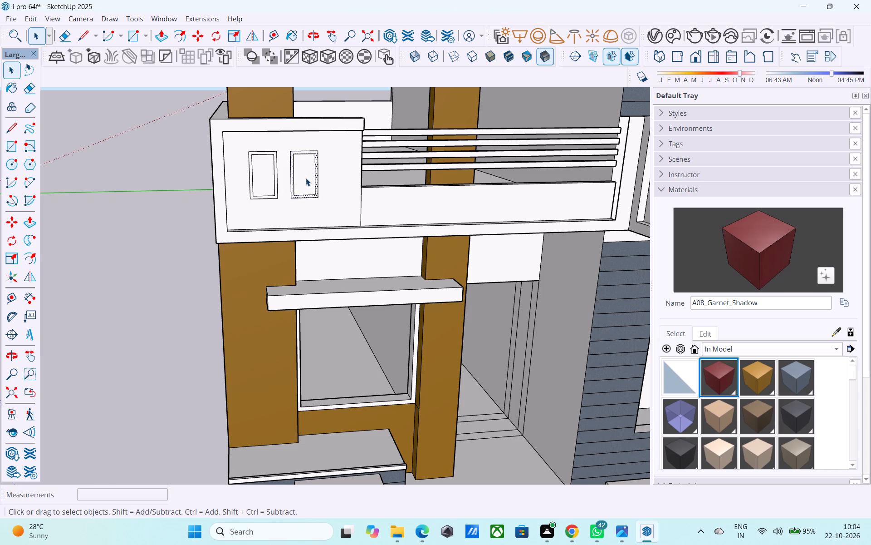
Push/Pull the narrow borders of both balcony panel rectangles outward by 1" to form raised frames.
{"action": "scroll", "coordinate": [278, 187], "scroll_direction": "up", "scroll_amount": 8}
{"action": "left_click", "coordinate": [273, 185]}
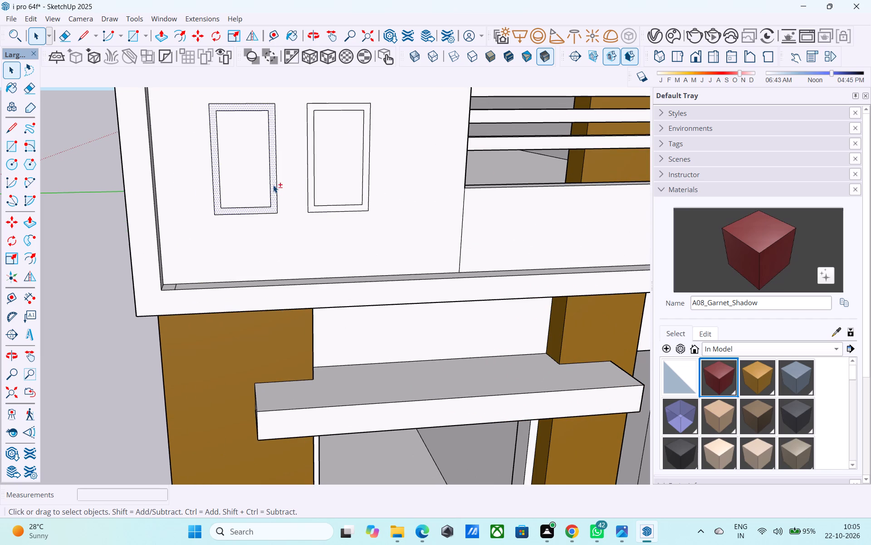
{"action": "scroll", "coordinate": [303, 189], "scroll_direction": "up", "scroll_amount": 4, "text": "shift"}
{"action": "left_click", "coordinate": [317, 184], "text": "shift"}
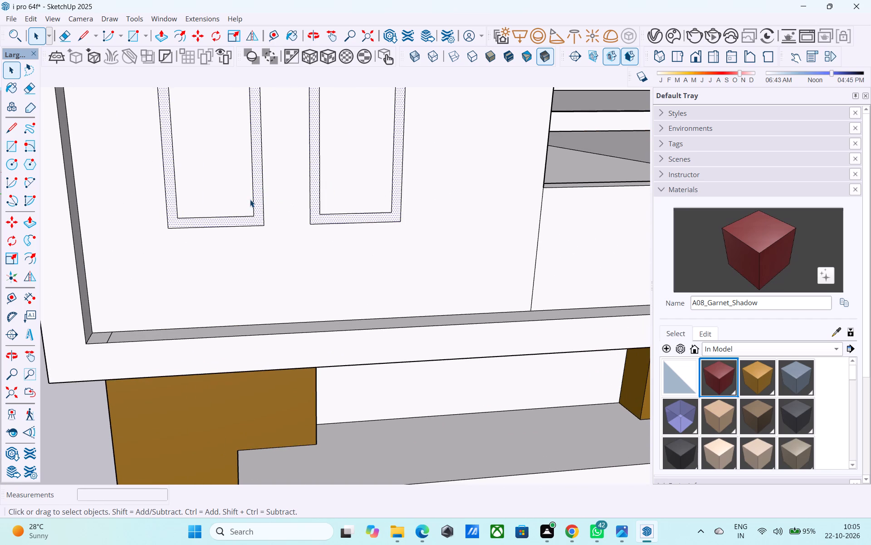
{"action": "key", "text": "p"}
{"action": "left_click", "coordinate": [249, 198]}
{"action": "key", "text": "space"}
{"action": "left_click", "coordinate": [258, 204]}
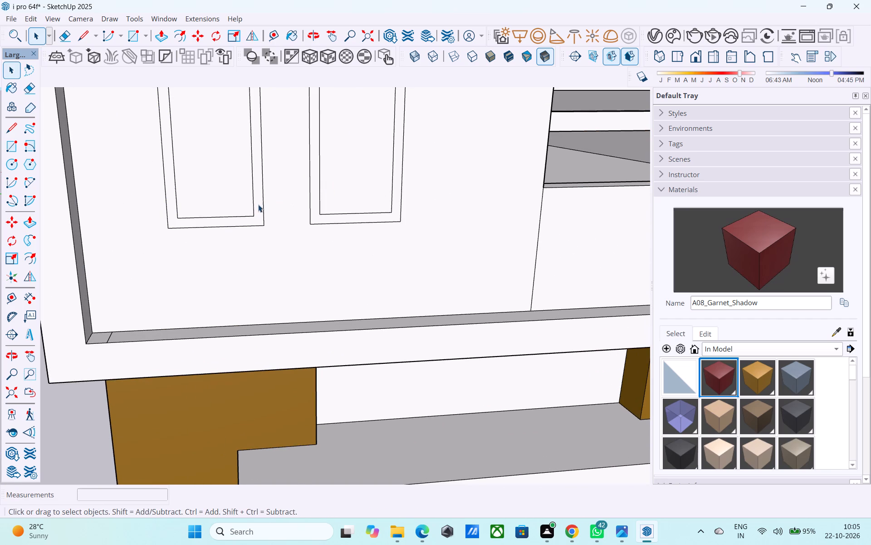
{"action": "key", "text": "p"}
{"action": "left_click", "coordinate": [258, 204]}
{"action": "type", "text": "1\""}
{"action": "key", "text": "Return"}
{"action": "key", "text": "space"}
{"action": "scroll", "coordinate": [306, 197], "scroll_direction": "up", "scroll_amount": 3}
{"action": "left_click", "coordinate": [319, 199]}
{"action": "key", "text": "p"}
{"action": "double_click", "coordinate": [319, 199]}
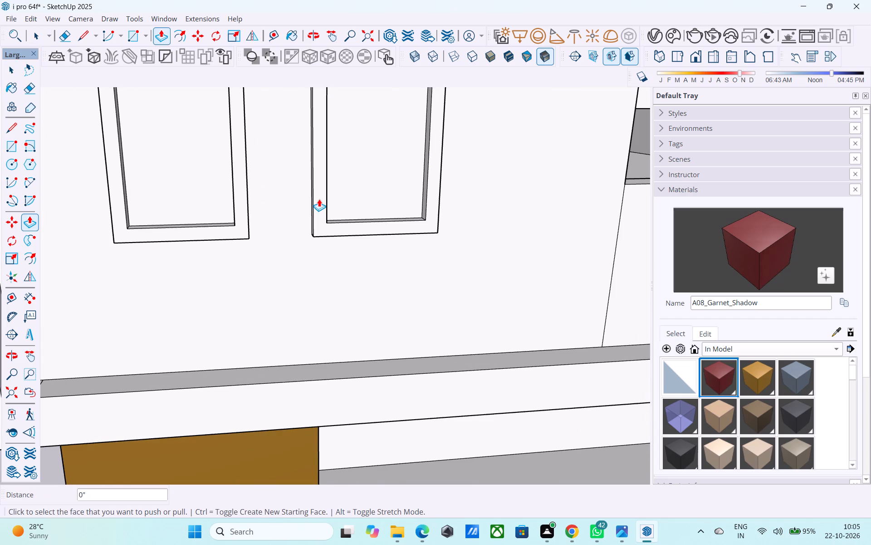
{"action": "scroll", "coordinate": [319, 199], "scroll_direction": "down", "scroll_amount": 15}
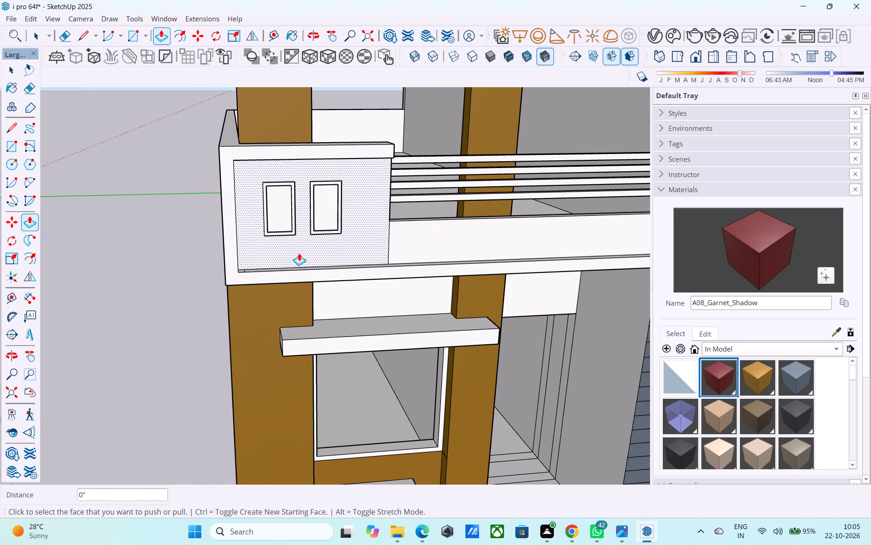
{"action": "scroll", "coordinate": [296, 253], "scroll_direction": "down", "scroll_amount": 2}
{"action": "middle_click_drag", "start_coordinate": [294, 251], "coordinate": [217, 238]}
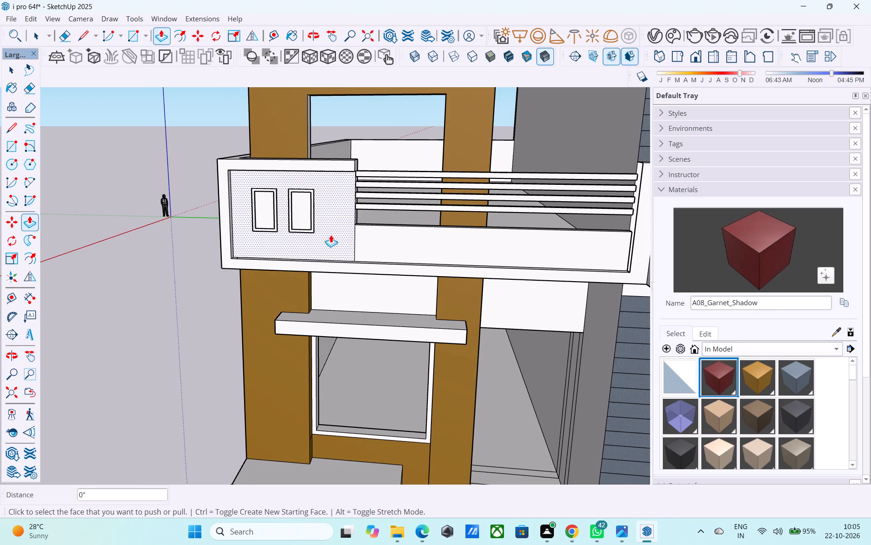
Erase the vertical dividing line between the upper balcony's framed panel and the low parapet below the railing.
{"action": "scroll", "coordinate": [333, 237], "scroll_direction": "up", "scroll_amount": 3}
{"action": "key", "text": "e"}
{"action": "middle_click_drag", "start_coordinate": [333, 237], "coordinate": [263, 254]}
{"action": "left_click_drag", "start_coordinate": [352, 248], "coordinate": [331, 248]}
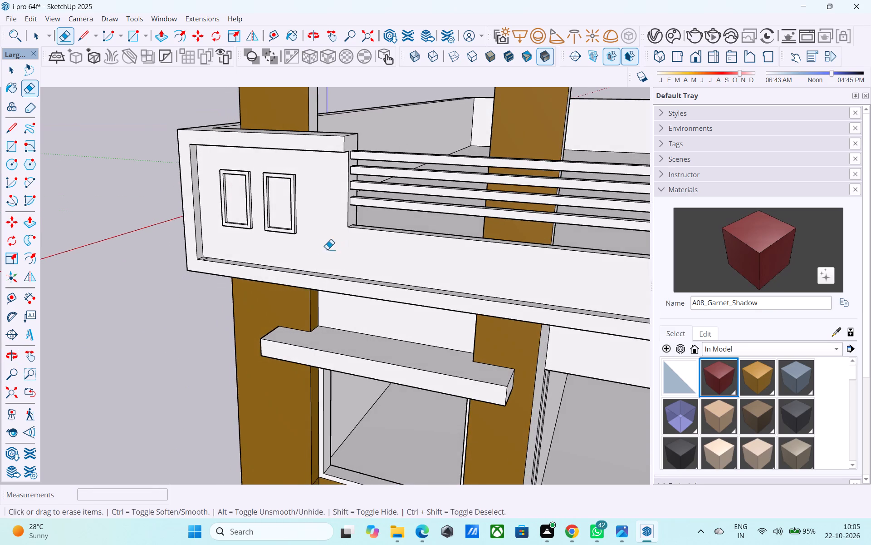
{"action": "scroll", "coordinate": [308, 258], "scroll_direction": "down", "scroll_amount": 4}
{"action": "middle_click_drag", "start_coordinate": [317, 254], "coordinate": [449, 246]}
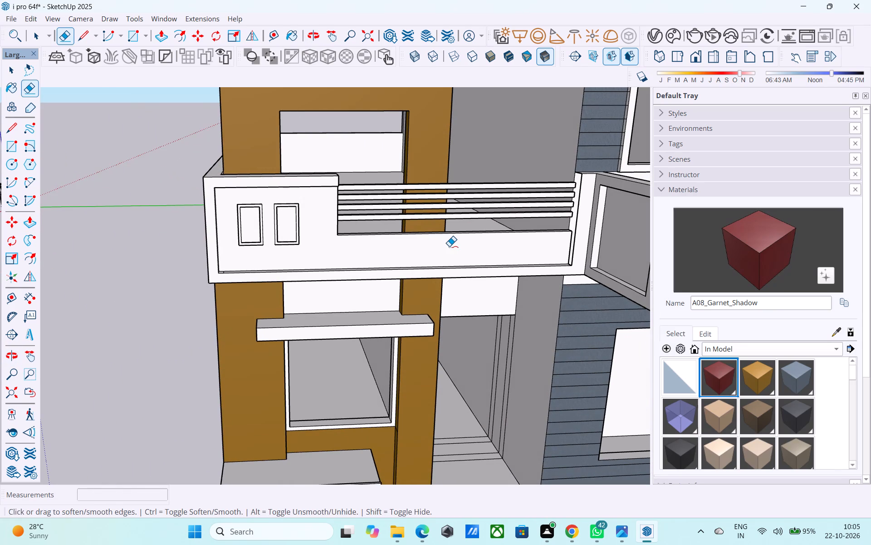
Save the model.
{"action": "key", "text": "ctrl+s"}
{"action": "key", "text": "space"}
Examine the whole front facade and the upper balcony from several angles and distances.
{"action": "scroll", "coordinate": [431, 228], "scroll_direction": "down", "scroll_amount": 7}
{"action": "scroll", "coordinate": [399, 255], "scroll_direction": "down", "scroll_amount": 3}
{"action": "middle_click_drag", "start_coordinate": [395, 260], "coordinate": [427, 230]}
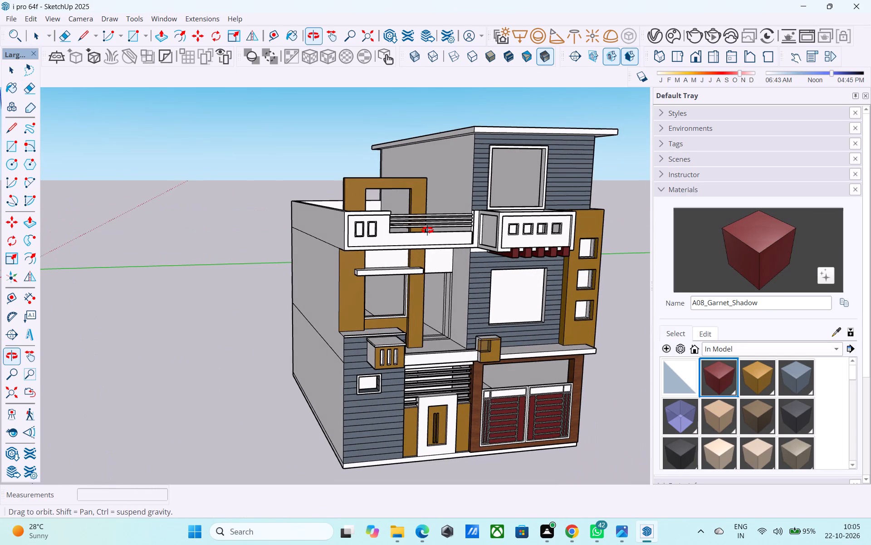
{"action": "middle_click_drag", "start_coordinate": [427, 230], "coordinate": [418, 200]}
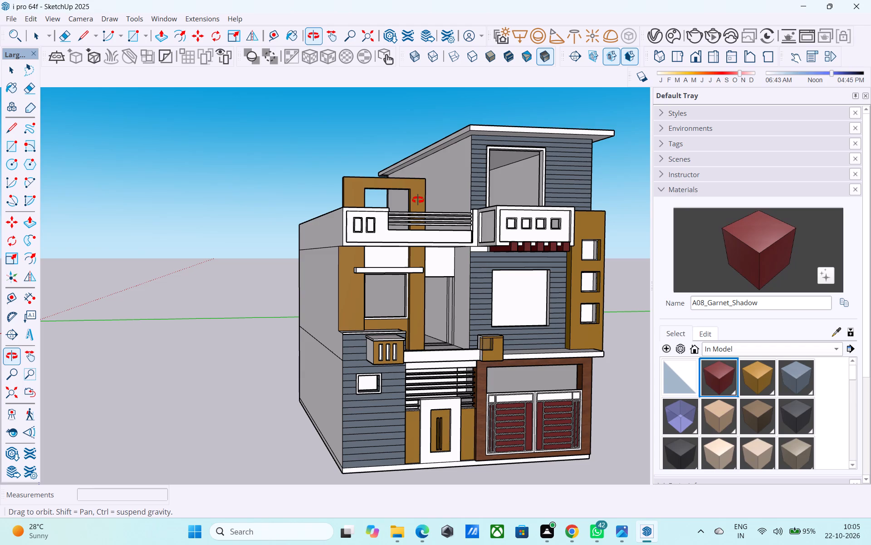
{"action": "middle_click_drag", "start_coordinate": [418, 200], "coordinate": [340, 245]}
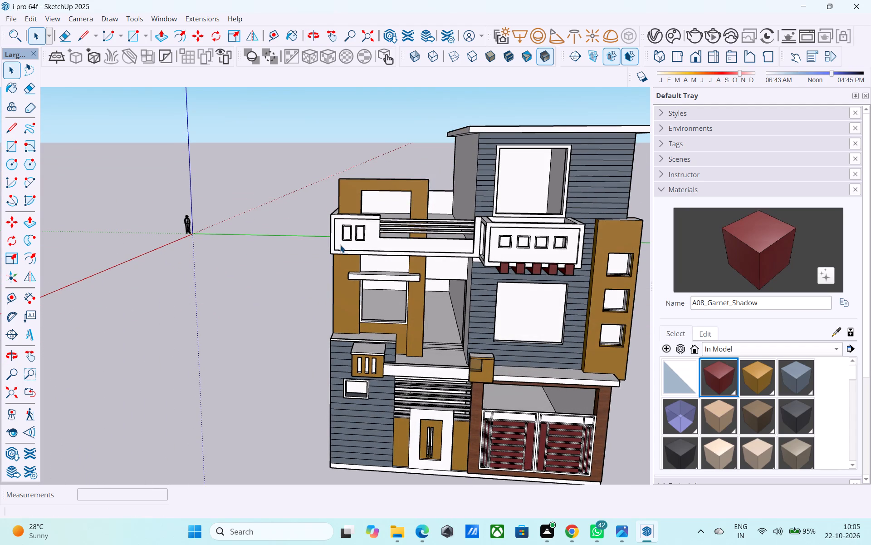
{"action": "scroll", "coordinate": [340, 245], "scroll_direction": "down", "scroll_amount": 3}
{"action": "middle_click_drag", "start_coordinate": [340, 245], "coordinate": [384, 228]}
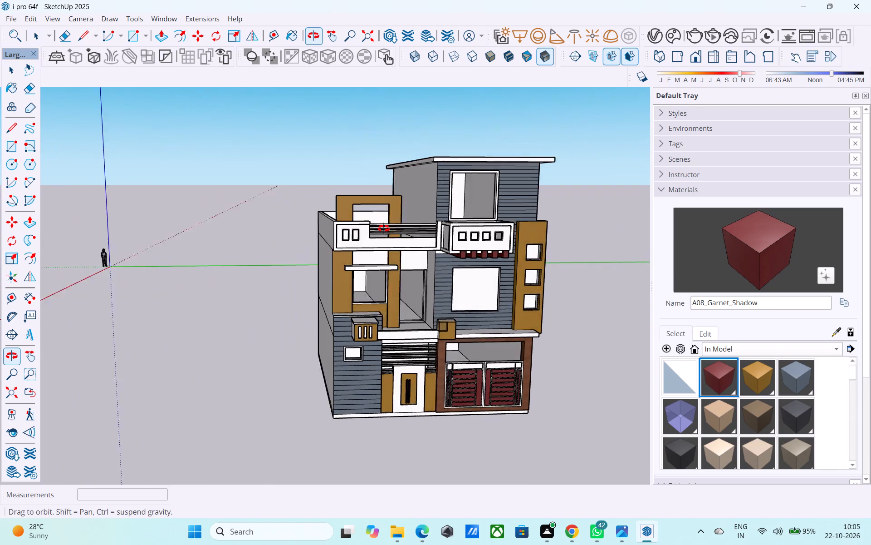
{"action": "middle_click_drag", "start_coordinate": [384, 228], "coordinate": [341, 229]}
{"action": "middle_click_drag", "start_coordinate": [396, 274], "coordinate": [355, 254]}
{"action": "scroll", "coordinate": [402, 270], "scroll_direction": "up", "scroll_amount": 7}
{"action": "middle_click_drag", "start_coordinate": [417, 274], "coordinate": [433, 280]}
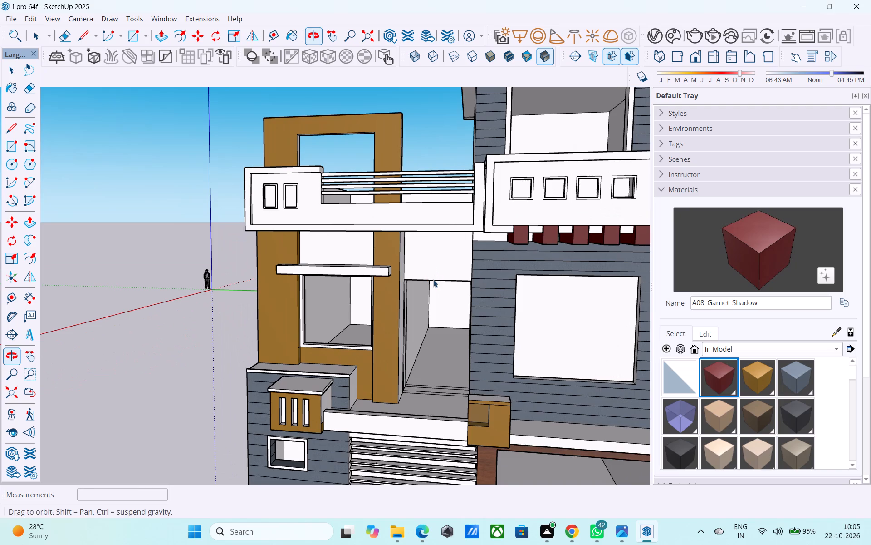
{"action": "scroll", "coordinate": [435, 281], "scroll_direction": "down", "scroll_amount": 10}
{"action": "middle_click_drag", "start_coordinate": [434, 288], "coordinate": [460, 295]}
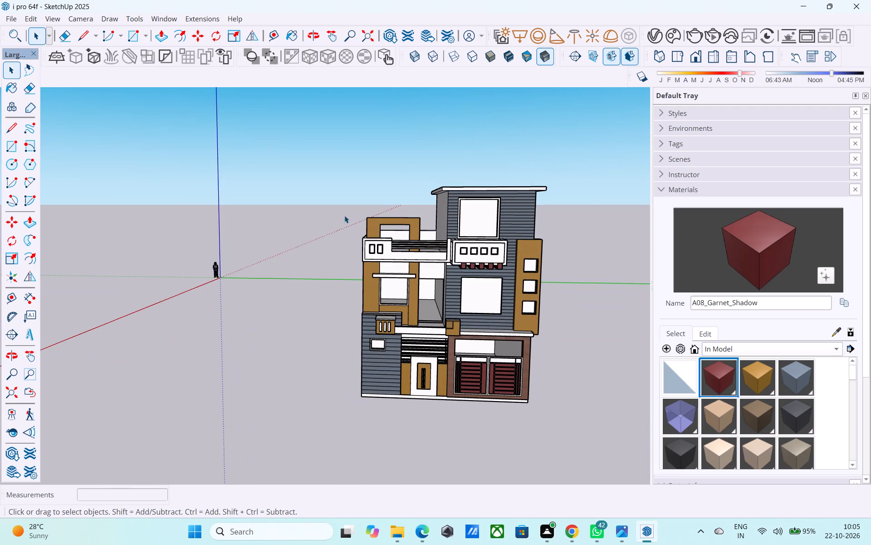
Import the window collection file "3D" from Downloads and place it on the ground beside the house.
{"action": "left_click", "coordinate": [5, 26]}
{"action": "left_click", "coordinate": [12, 20]}
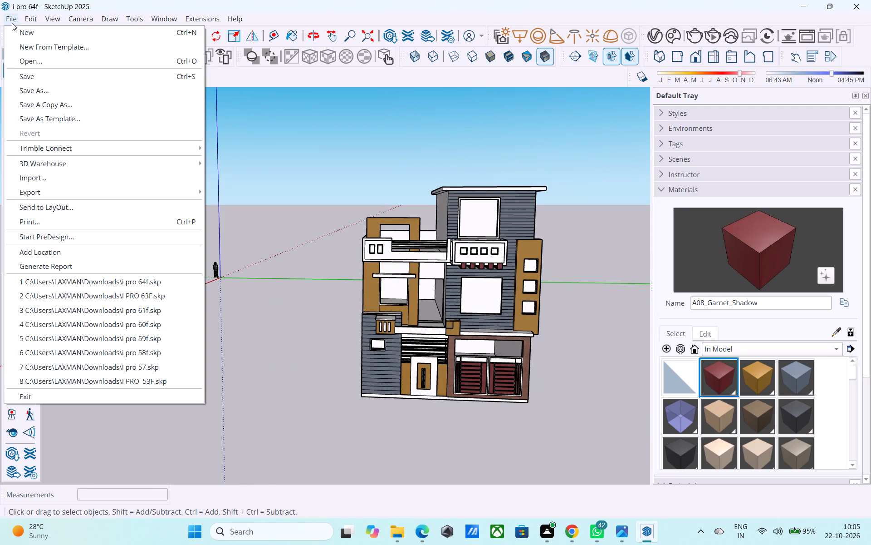
{"action": "left_click", "coordinate": [68, 174]}
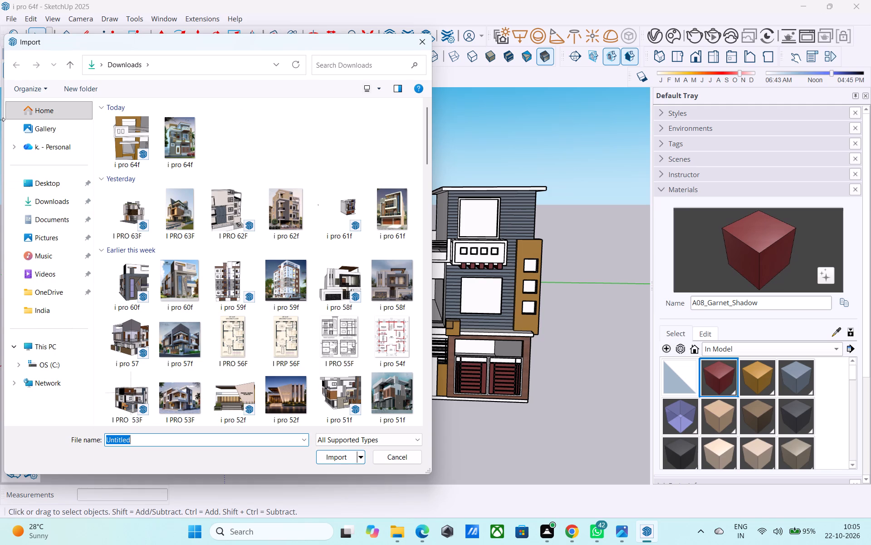
{"action": "scroll", "coordinate": [322, 317], "scroll_direction": "down", "scroll_amount": 6}
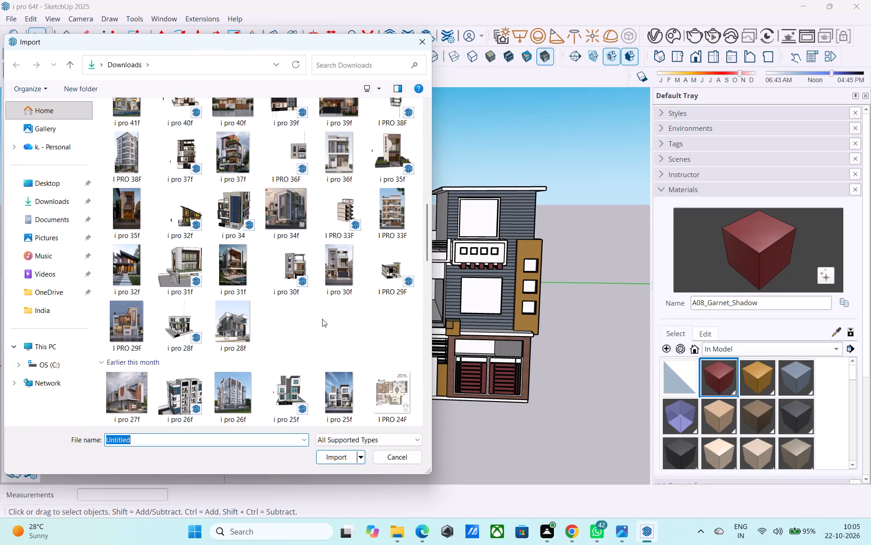
{"action": "scroll", "coordinate": [255, 314], "scroll_direction": "down", "scroll_amount": 5}
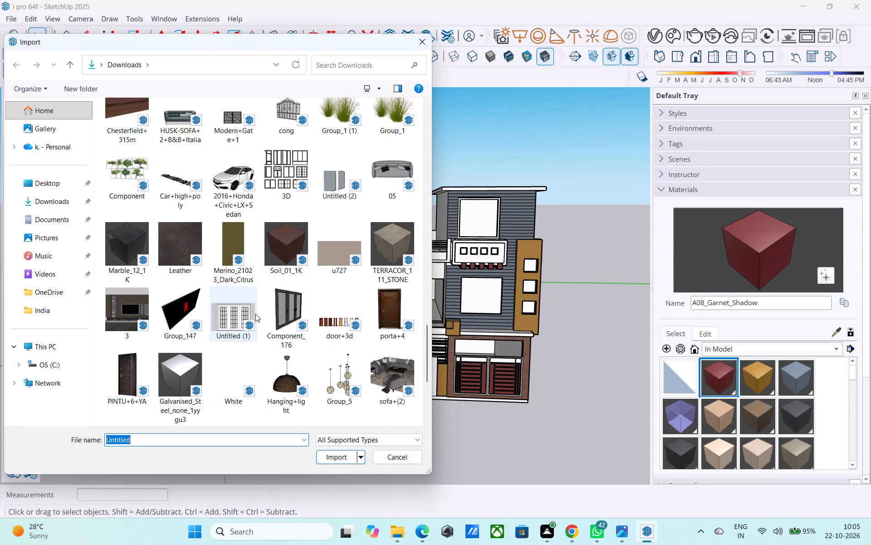
{"action": "left_click", "coordinate": [275, 158]}
{"action": "left_click", "coordinate": [350, 458]}
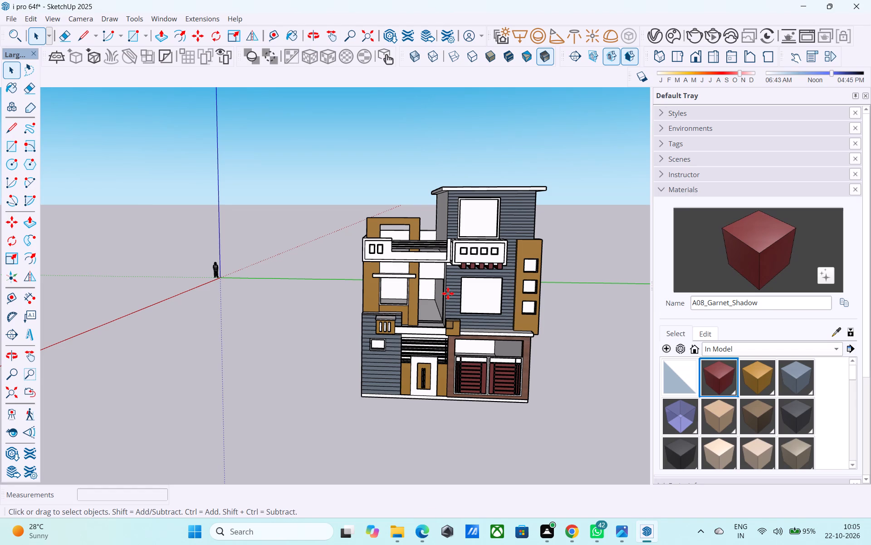
{"action": "scroll", "coordinate": [448, 293], "scroll_direction": "down", "scroll_amount": 5}
{"action": "scroll", "coordinate": [456, 173], "scroll_direction": "down", "scroll_amount": 3}
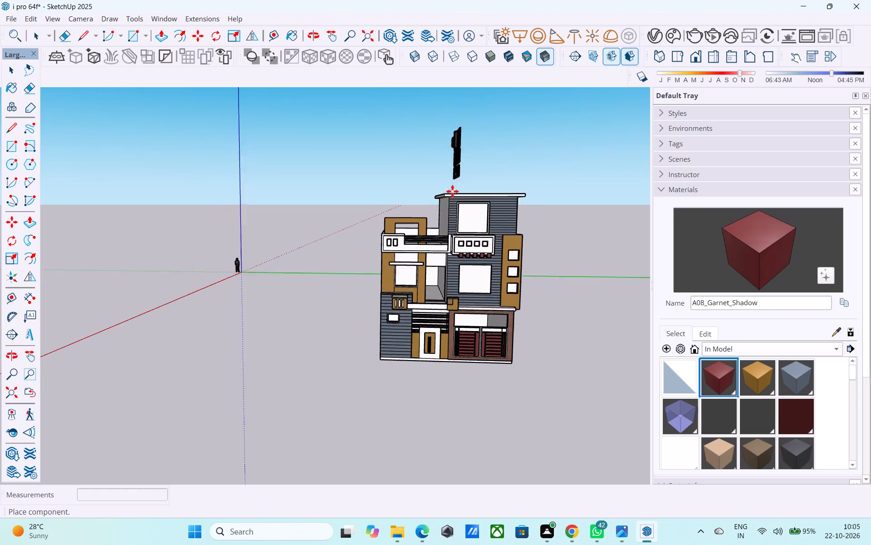
{"action": "middle_click_drag", "start_coordinate": [451, 201], "coordinate": [528, 380]}
{"action": "left_click", "coordinate": [551, 315]}
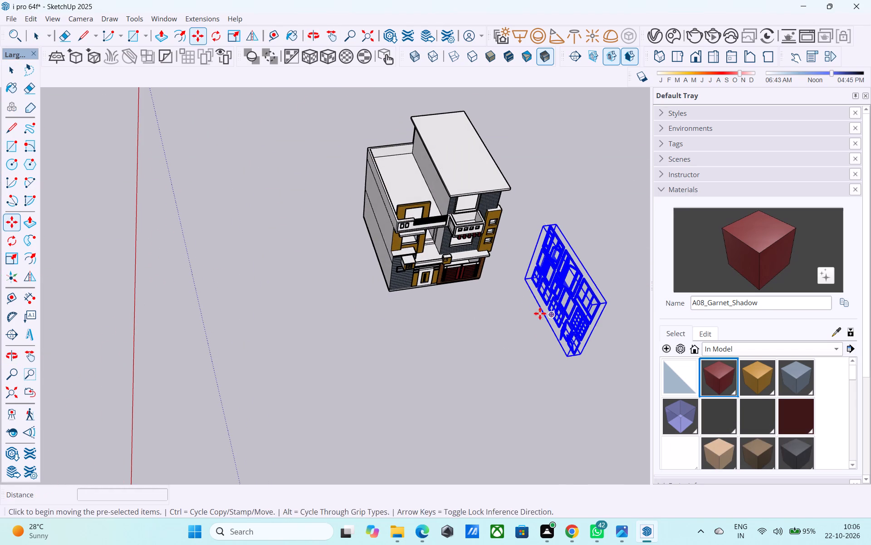
Explode the imported window collection component beside the house.
{"action": "middle_click_drag", "start_coordinate": [521, 309], "coordinate": [451, 302]}
{"action": "scroll", "coordinate": [482, 302], "scroll_direction": "down", "scroll_amount": 1}
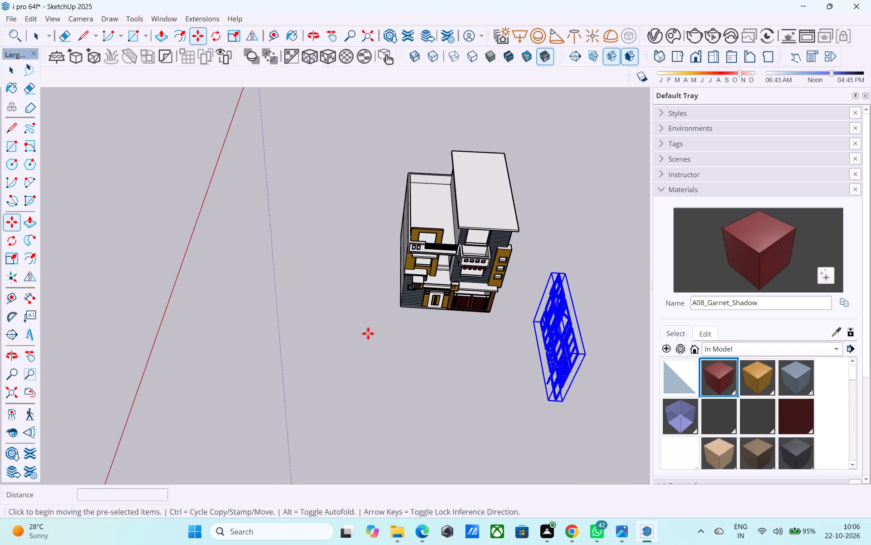
{"action": "scroll", "coordinate": [368, 333], "scroll_direction": "down", "scroll_amount": 2}
{"action": "middle_click_drag", "start_coordinate": [388, 331], "coordinate": [386, 304]}
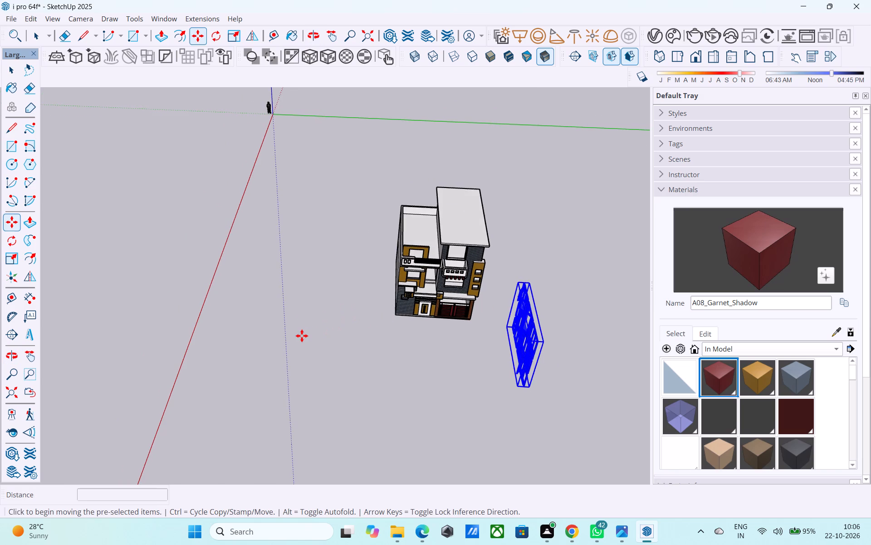
{"action": "scroll", "coordinate": [302, 336], "scroll_direction": "down", "scroll_amount": 1}
{"action": "middle_click_drag", "start_coordinate": [390, 337], "coordinate": [383, 322]}
{"action": "scroll", "coordinate": [255, 358], "scroll_direction": "down", "scroll_amount": 1}
{"action": "middle_click_drag", "start_coordinate": [255, 357], "coordinate": [258, 348]}
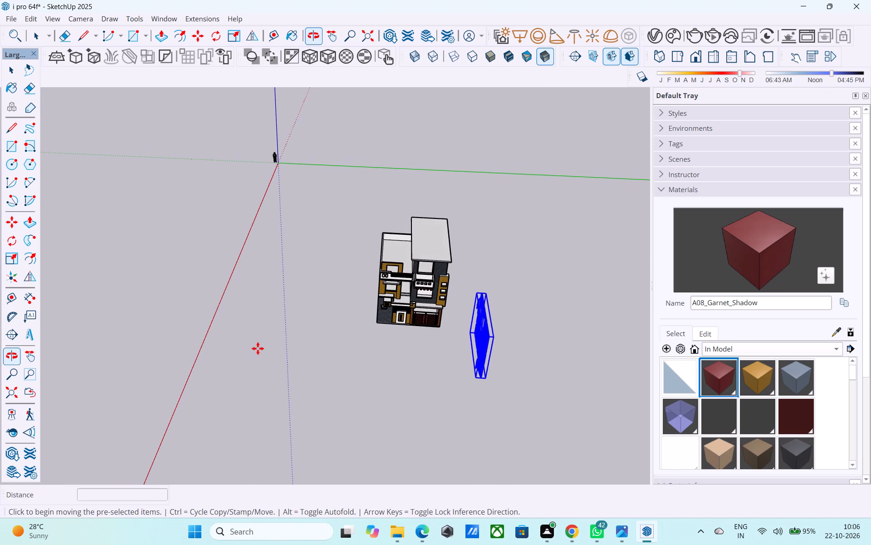
{"action": "scroll", "coordinate": [303, 325], "scroll_direction": "up", "scroll_amount": 2}
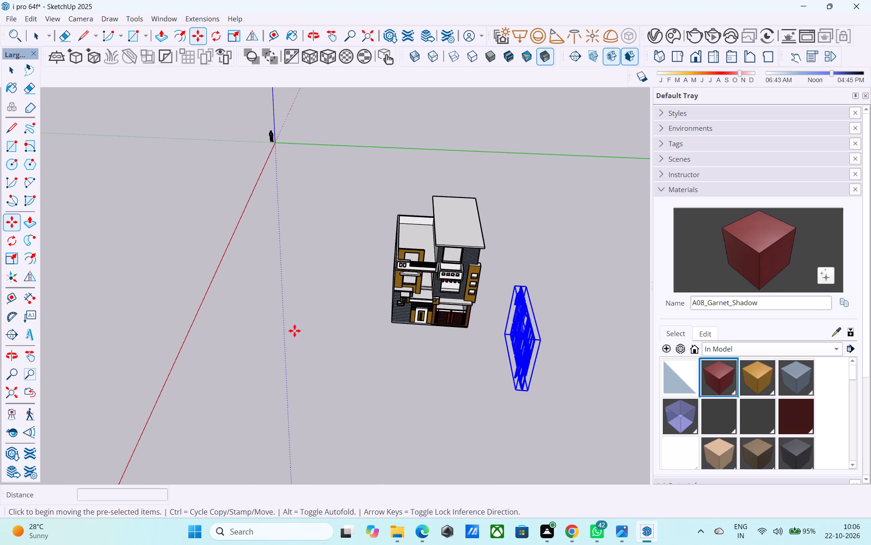
{"action": "key", "text": "space"}
{"action": "right_click", "coordinate": [512, 310]}
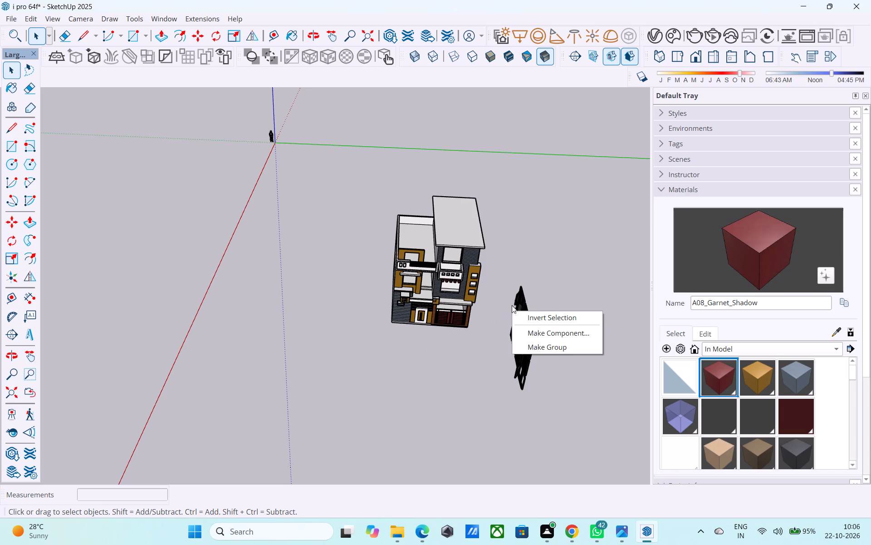
{"action": "left_click", "coordinate": [525, 270]}
{"action": "left_click", "coordinate": [508, 331]}
{"action": "left_click", "coordinate": [518, 326]}
{"action": "right_click", "coordinate": [518, 326]}
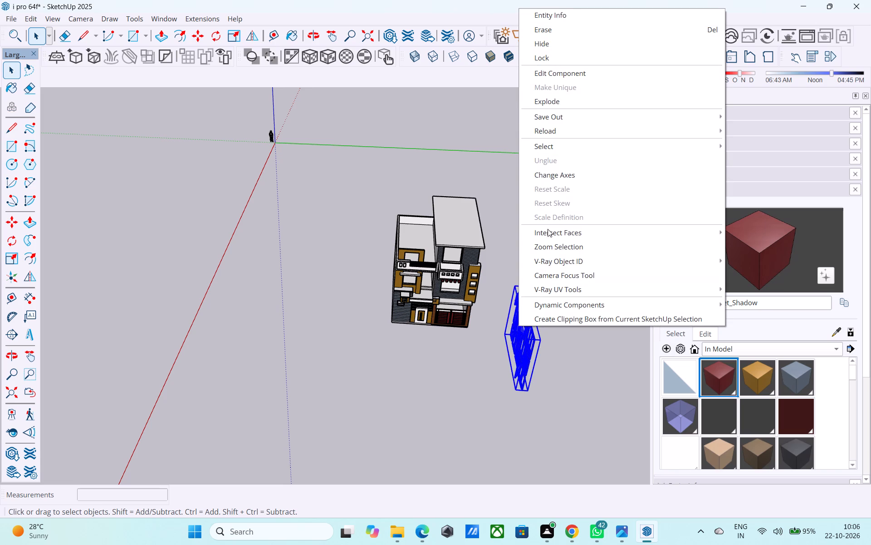
{"action": "left_click", "coordinate": [558, 102]}
Explode the nested component inside the window collection into separate windows.
{"action": "left_click", "coordinate": [530, 336]}
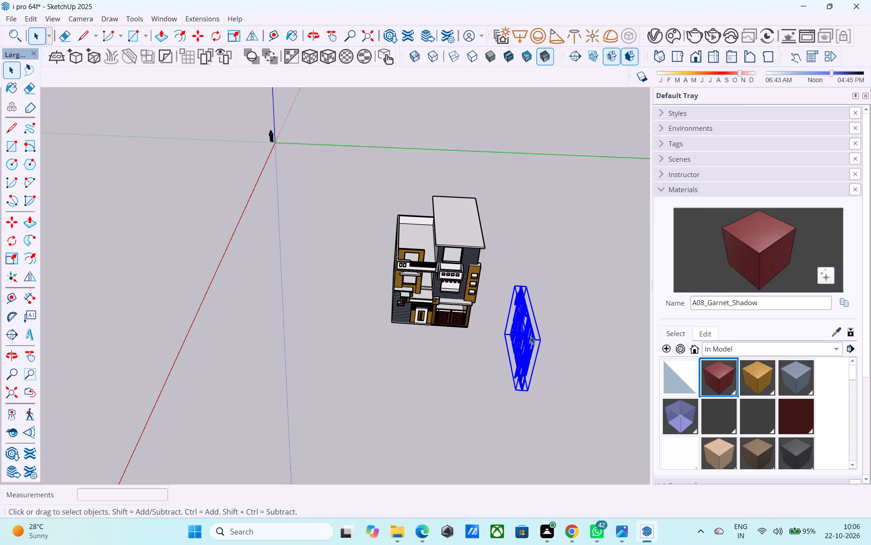
{"action": "left_click", "coordinate": [553, 317]}
{"action": "left_click", "coordinate": [534, 338]}
{"action": "right_click", "coordinate": [533, 337]}
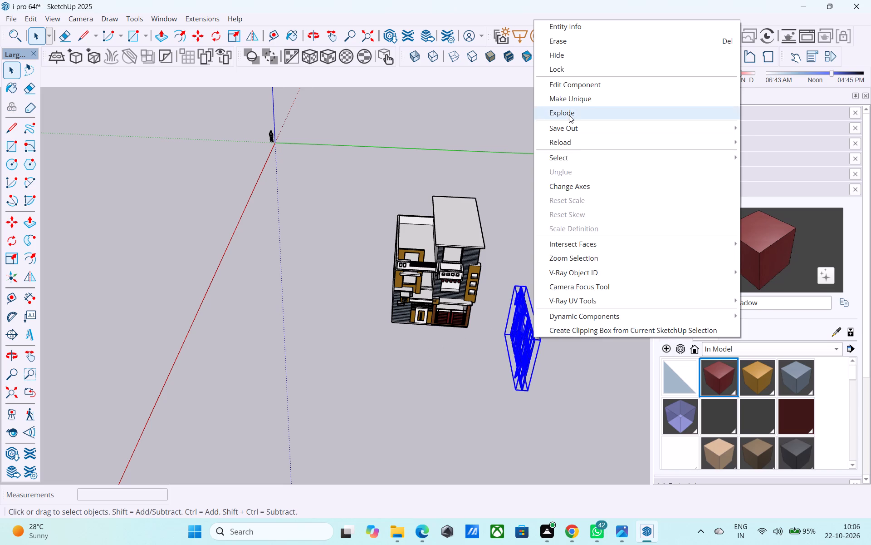
{"action": "left_click", "coordinate": [569, 115]}
Move the double window with four-pane sashes out of the collection onto open ground in front of the house.
{"action": "scroll", "coordinate": [543, 352], "scroll_direction": "up", "scroll_amount": 5}
{"action": "middle_click_drag", "start_coordinate": [528, 344], "coordinate": [628, 277]}
{"action": "scroll", "coordinate": [527, 296], "scroll_direction": "up", "scroll_amount": 6}
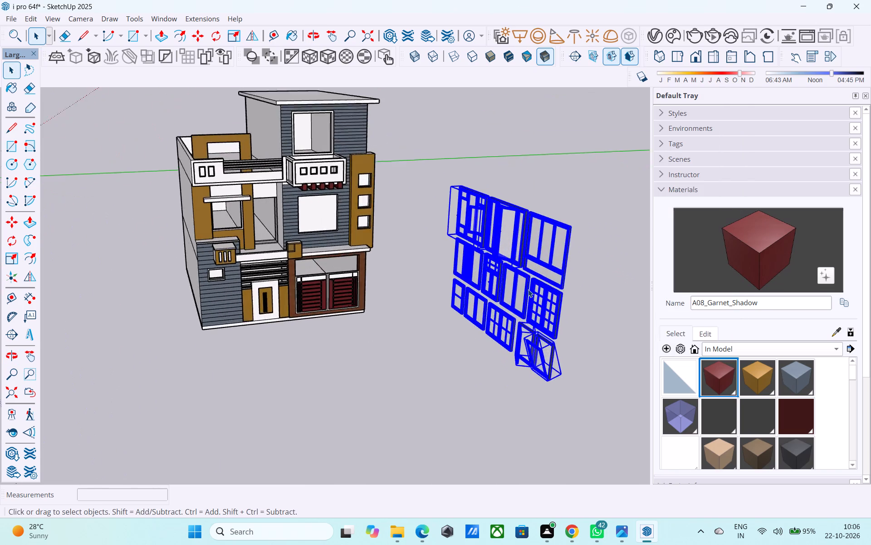
{"action": "scroll", "coordinate": [528, 289], "scroll_direction": "up", "scroll_amount": 4}
{"action": "scroll", "coordinate": [401, 412], "scroll_direction": "down", "scroll_amount": 1}
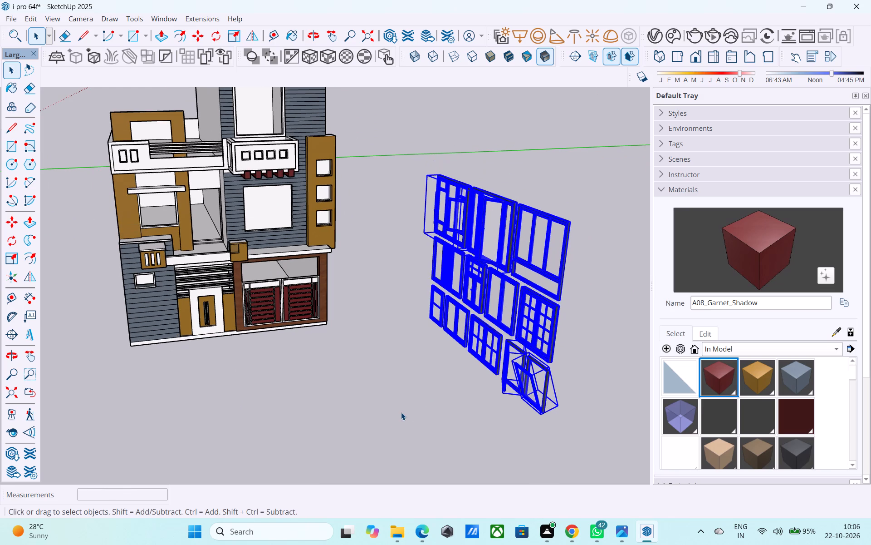
{"action": "middle_click_drag", "start_coordinate": [424, 398], "coordinate": [467, 366]}
{"action": "scroll", "coordinate": [493, 350], "scroll_direction": "up", "scroll_amount": 5}
{"action": "left_click", "coordinate": [494, 347]}
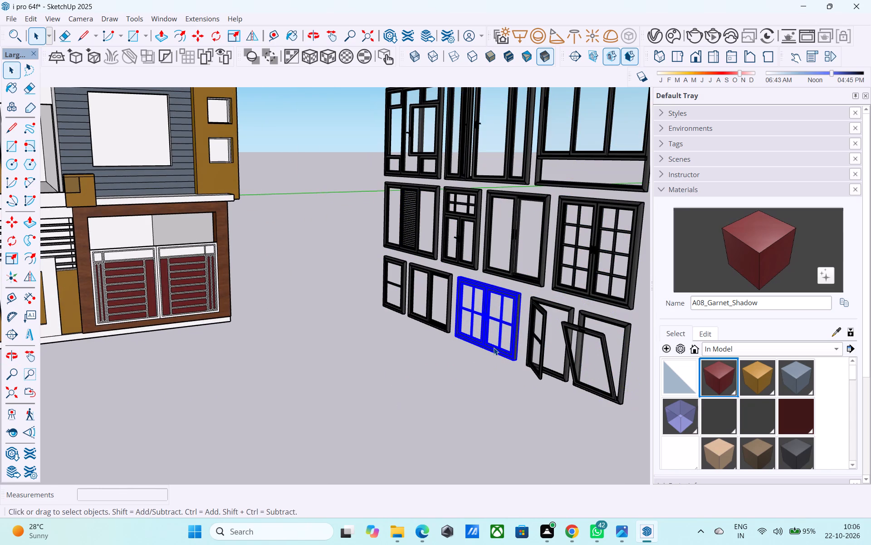
{"action": "middle_click_drag", "start_coordinate": [494, 347], "coordinate": [477, 373]}
{"action": "scroll", "coordinate": [485, 358], "scroll_direction": "up", "scroll_amount": 1}
{"action": "scroll", "coordinate": [535, 311], "scroll_direction": "up", "scroll_amount": 5}
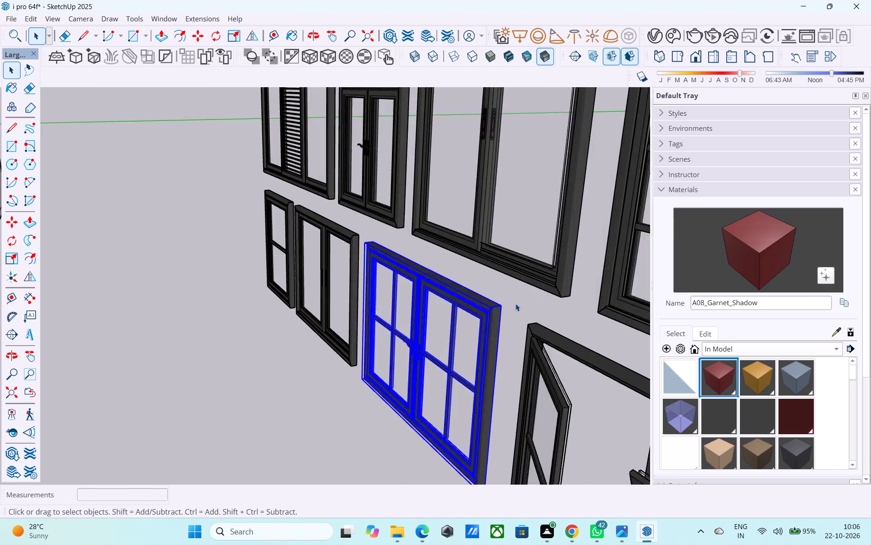
{"action": "scroll", "coordinate": [515, 303], "scroll_direction": "up", "scroll_amount": 4}
{"action": "left_click", "coordinate": [488, 320]}
{"action": "key", "text": "m"}
{"action": "left_click", "coordinate": [488, 320]}
{"action": "scroll", "coordinate": [453, 323], "scroll_direction": "down", "scroll_amount": 2}
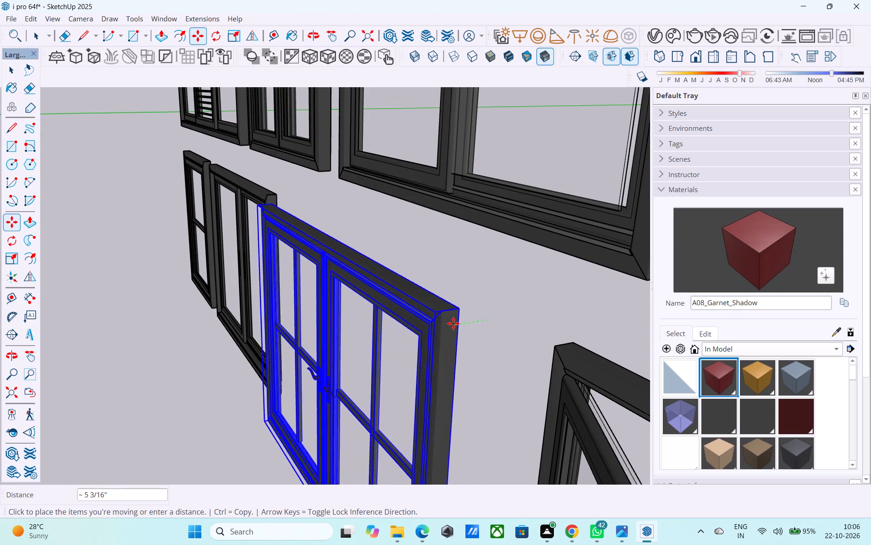
{"action": "scroll", "coordinate": [453, 323], "scroll_direction": "down", "scroll_amount": 20}
{"action": "scroll", "coordinate": [453, 323], "scroll_direction": "down", "scroll_amount": 6}
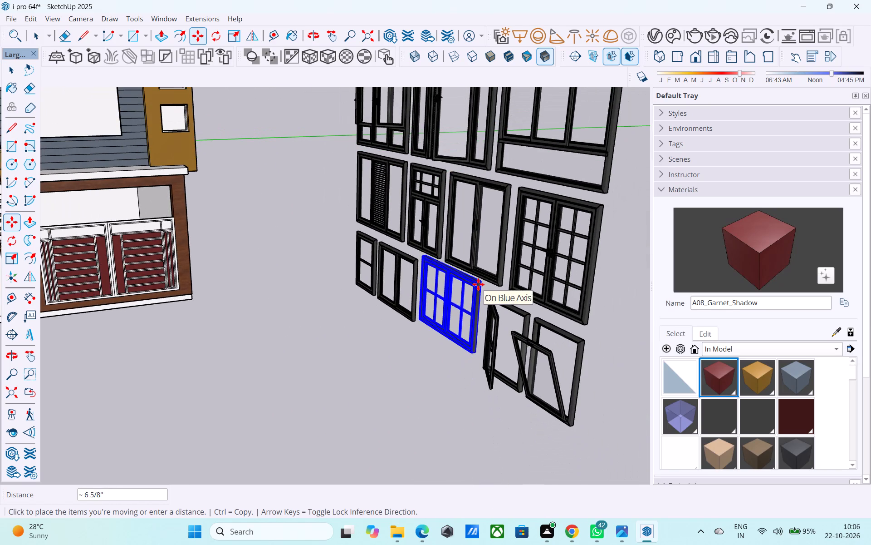
{"action": "scroll", "coordinate": [478, 284], "scroll_direction": "down", "scroll_amount": 4}
{"action": "middle_click_drag", "start_coordinate": [394, 337], "coordinate": [350, 353]}
{"action": "left_click", "coordinate": [224, 353]}
{"action": "middle_click_drag", "start_coordinate": [397, 342], "coordinate": [494, 357]}
Delete all the remaining windows of the imported collection, keeping only the separated four-pane-sash double window.
{"action": "key", "text": "e"}
{"action": "middle_click_drag", "start_coordinate": [408, 357], "coordinate": [363, 377], "text": "shift"}
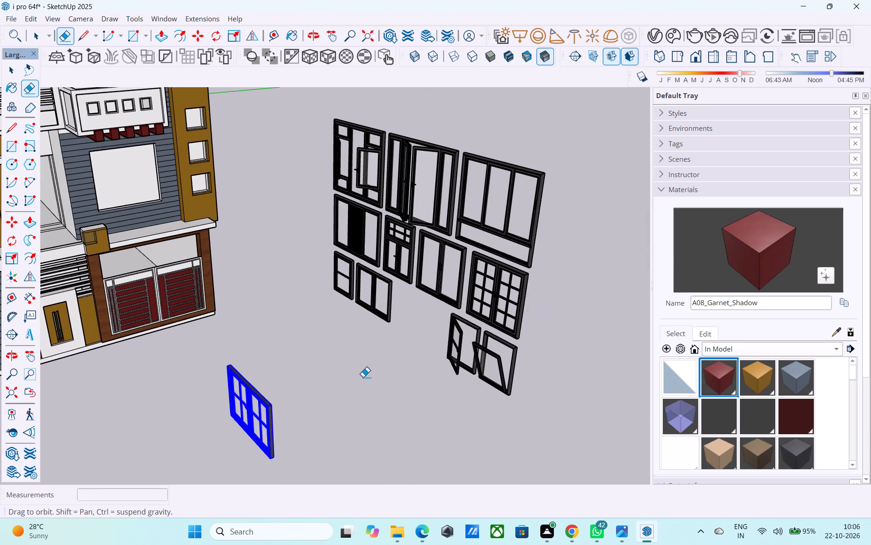
{"action": "key", "text": "space"}
{"action": "scroll", "coordinate": [363, 376], "scroll_direction": "down", "scroll_amount": 6}
{"action": "left_click_drag", "start_coordinate": [481, 400], "coordinate": [333, 186]}
{"action": "key", "text": "Delete"}
Rotate the remaining window about the vertical axis so it lies parallel to the house's front facade.
{"action": "scroll", "coordinate": [379, 255], "scroll_direction": "down", "scroll_amount": 5}
{"action": "middle_click_drag", "start_coordinate": [367, 286], "coordinate": [333, 280]}
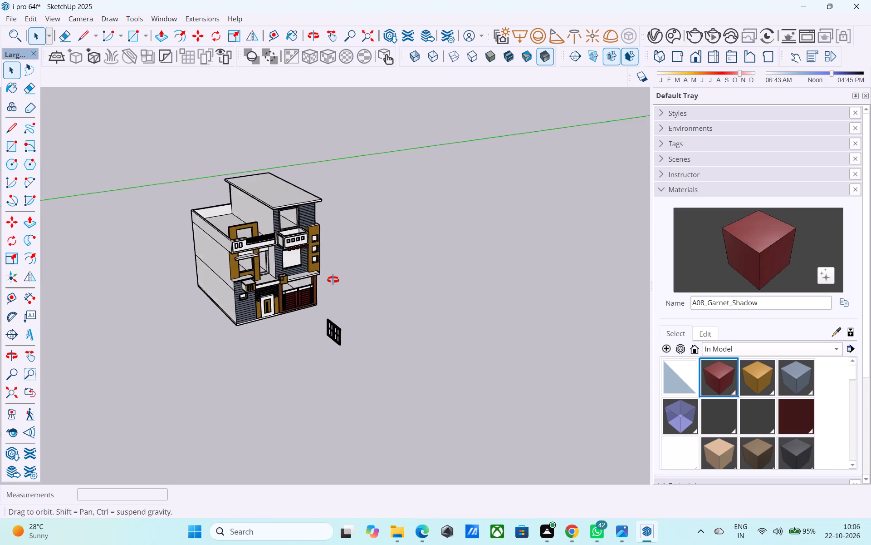
{"action": "middle_click_drag", "start_coordinate": [333, 280], "coordinate": [287, 248]}
{"action": "scroll", "coordinate": [315, 346], "scroll_direction": "up", "scroll_amount": 4}
{"action": "middle_click_drag", "start_coordinate": [331, 326], "coordinate": [293, 374]}
{"action": "scroll", "coordinate": [288, 377], "scroll_direction": "up", "scroll_amount": 4}
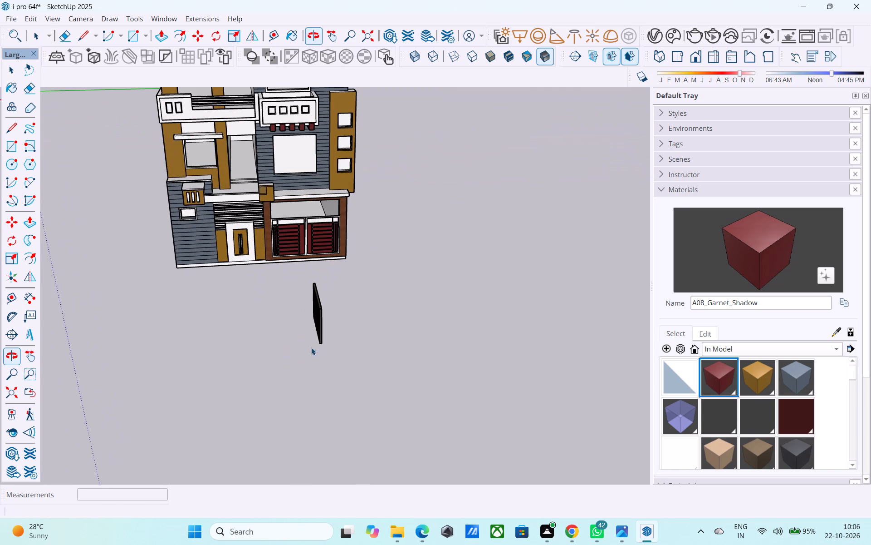
{"action": "left_click", "coordinate": [325, 327]}
{"action": "middle_click_drag", "start_coordinate": [320, 336], "coordinate": [317, 354]}
{"action": "double_click", "coordinate": [317, 354]}
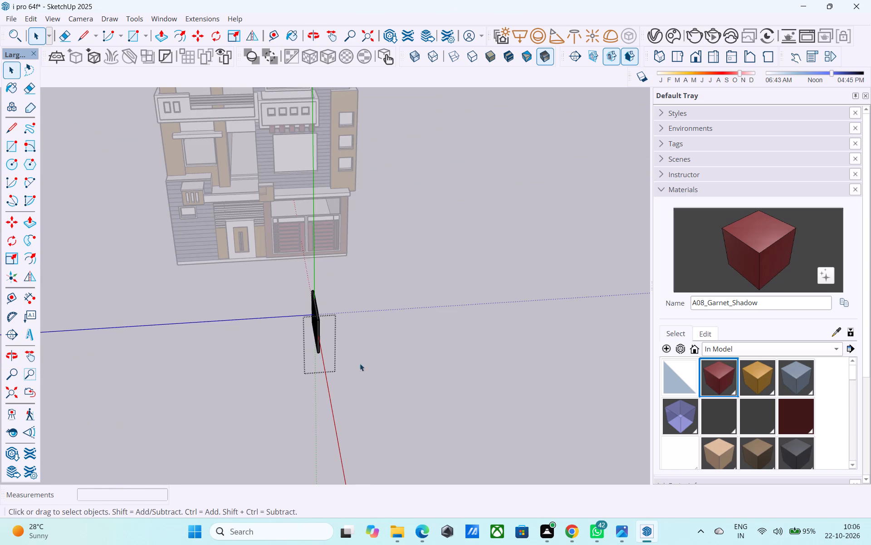
{"action": "left_click", "coordinate": [418, 380]}
{"action": "left_click_drag", "start_coordinate": [347, 359], "coordinate": [289, 312]}
{"action": "key", "text": "q"}
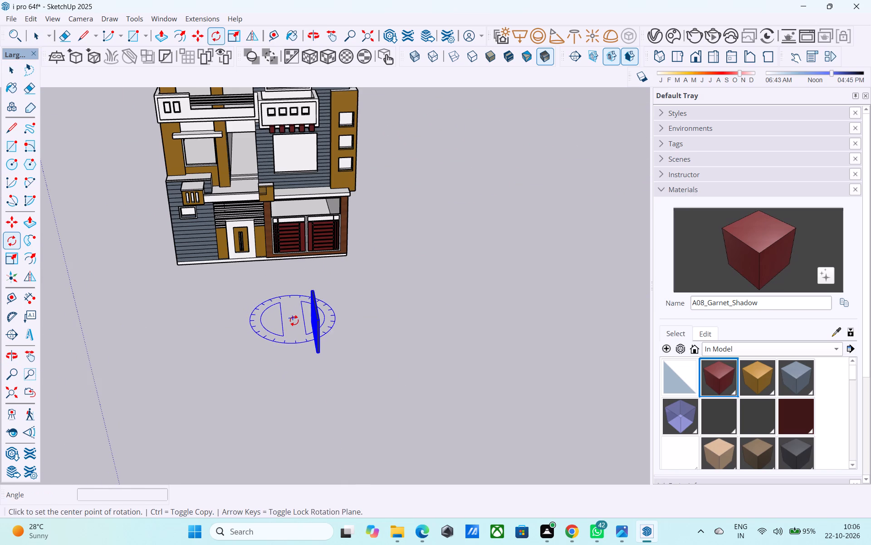
{"action": "scroll", "coordinate": [294, 321], "scroll_direction": "down", "scroll_amount": 2}
{"action": "middle_click_drag", "start_coordinate": [294, 321], "coordinate": [292, 381]}
{"action": "scroll", "coordinate": [293, 375], "scroll_direction": "up", "scroll_amount": 3}
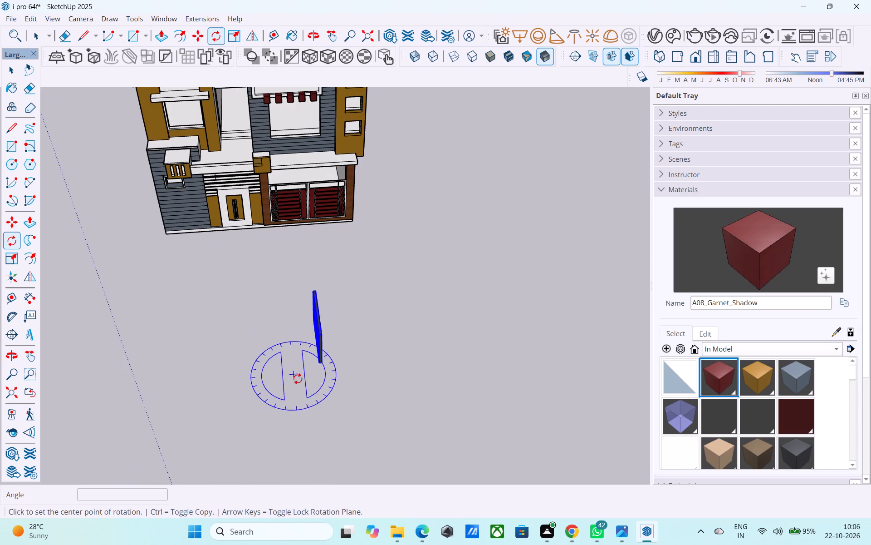
{"action": "left_click", "coordinate": [299, 382]}
{"action": "left_click", "coordinate": [367, 377]}
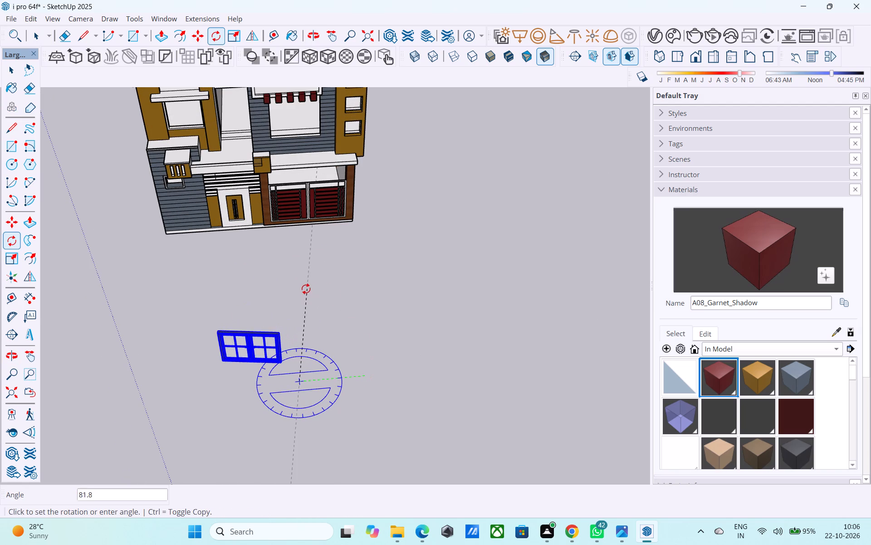
{"action": "left_click", "coordinate": [289, 287]}
{"action": "middle_click_drag", "start_coordinate": [306, 328], "coordinate": [309, 314]}
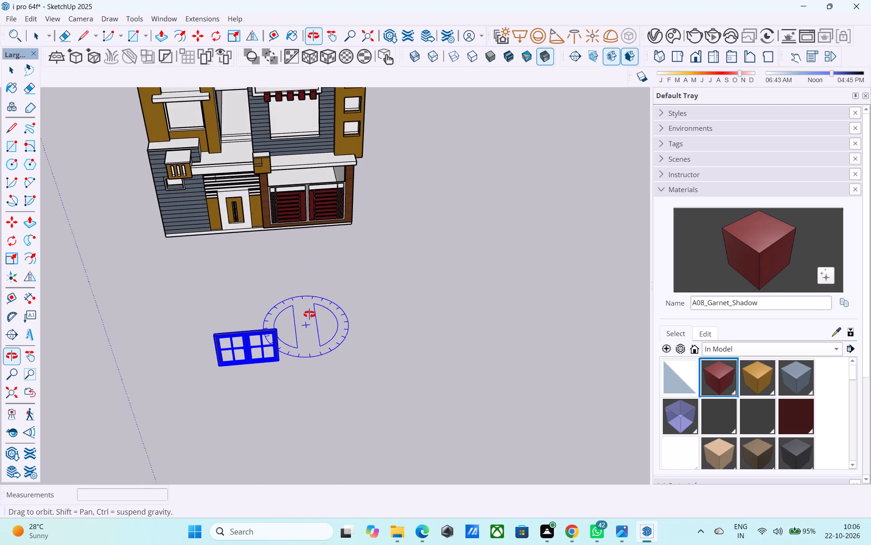
{"action": "middle_click_drag", "start_coordinate": [309, 314], "coordinate": [326, 297]}
{"action": "key", "text": "space"}
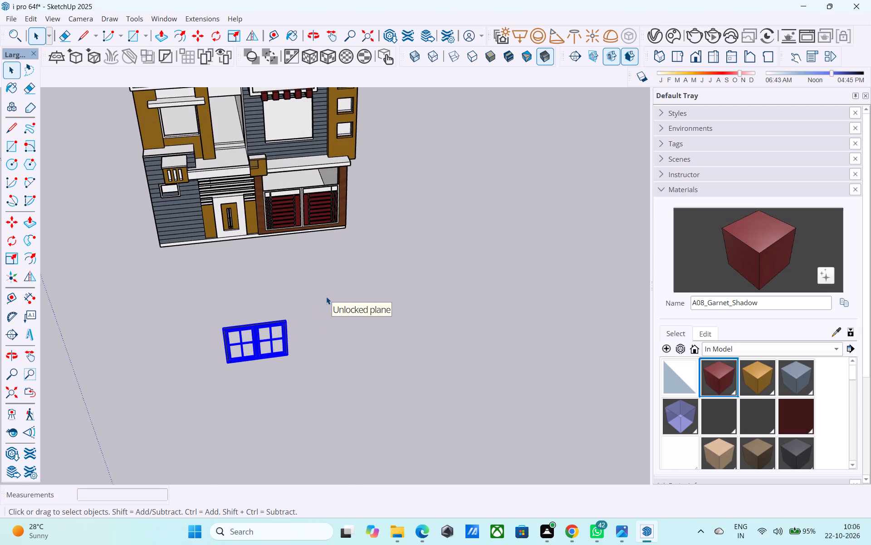
Copy the window by its lower corner into the first-floor opening of the grey slatted wall.
{"action": "middle_click_drag", "start_coordinate": [306, 337], "coordinate": [364, 281]}
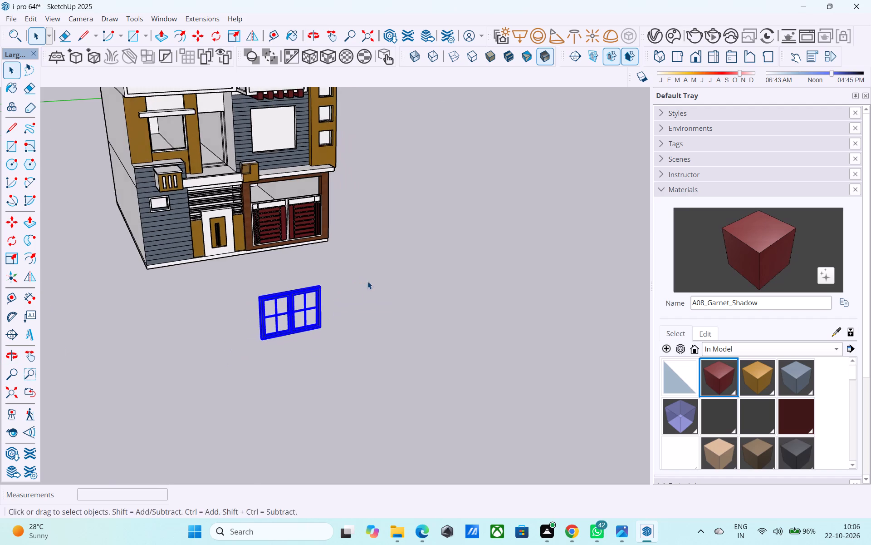
{"action": "scroll", "coordinate": [367, 284], "scroll_direction": "down", "scroll_amount": 4}
{"action": "middle_click_drag", "start_coordinate": [307, 350], "coordinate": [328, 303]}
{"action": "scroll", "coordinate": [279, 313], "scroll_direction": "up", "scroll_amount": 4}
{"action": "middle_click_drag", "start_coordinate": [278, 313], "coordinate": [295, 302]}
{"action": "scroll", "coordinate": [346, 303], "scroll_direction": "up", "scroll_amount": 3}
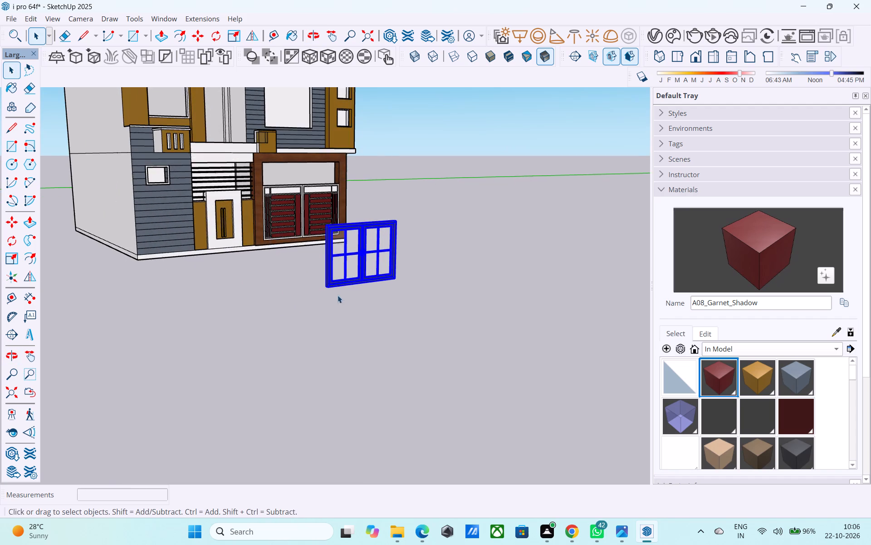
{"action": "scroll", "coordinate": [331, 290], "scroll_direction": "up", "scroll_amount": 4}
{"action": "key", "text": "m"}
{"action": "scroll", "coordinate": [331, 290], "scroll_direction": "up", "scroll_amount": 9}
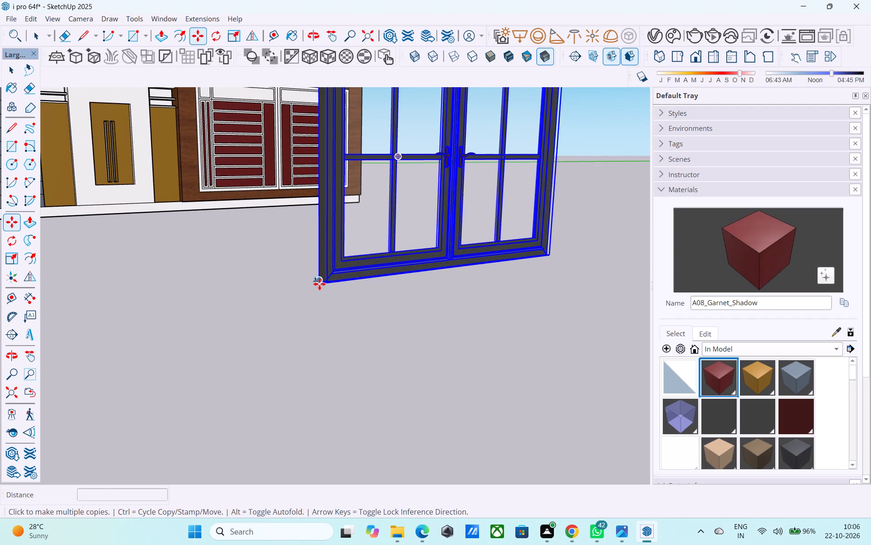
{"action": "scroll", "coordinate": [319, 284], "scroll_direction": "up", "scroll_amount": 6}
{"action": "left_click", "coordinate": [321, 281]}
{"action": "scroll", "coordinate": [325, 272], "scroll_direction": "down", "scroll_amount": 13}
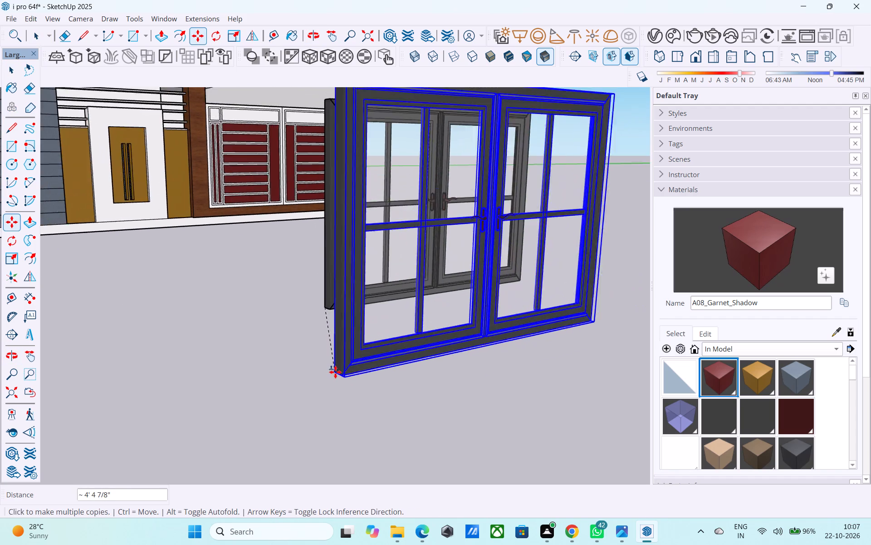
{"action": "scroll", "coordinate": [335, 372], "scroll_direction": "down", "scroll_amount": 6}
{"action": "middle_click_drag", "start_coordinate": [333, 367], "coordinate": [313, 455]}
{"action": "middle_click_drag", "start_coordinate": [297, 253], "coordinate": [323, 449]}
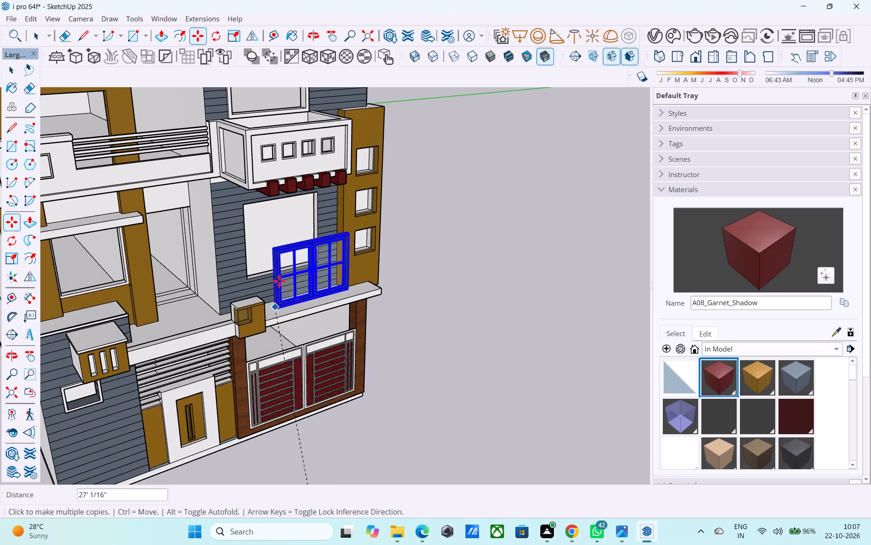
{"action": "scroll", "coordinate": [278, 273], "scroll_direction": "up", "scroll_amount": 16}
{"action": "left_click", "coordinate": [234, 270]}
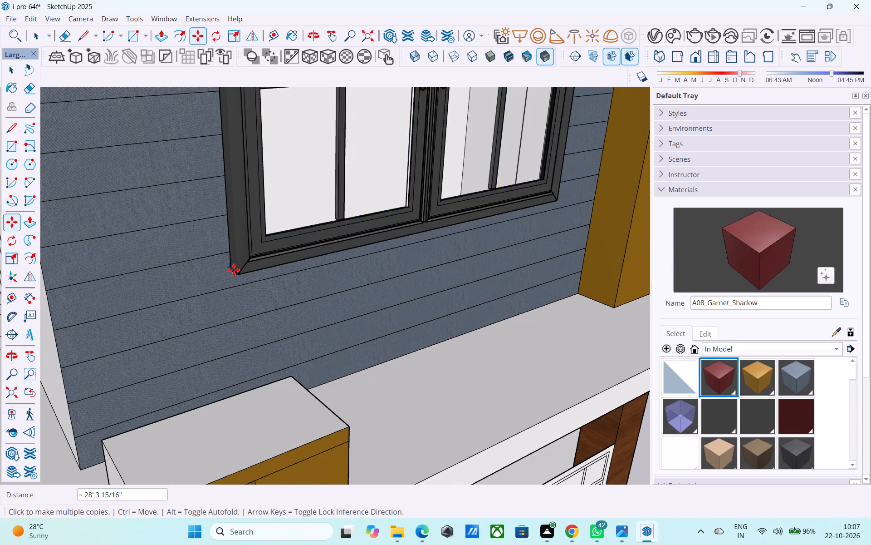
Place another copy of the window at the lower corner of the top-floor opening behind the projecting balcony.
{"action": "scroll", "coordinate": [338, 253], "scroll_direction": "down", "scroll_amount": 17}
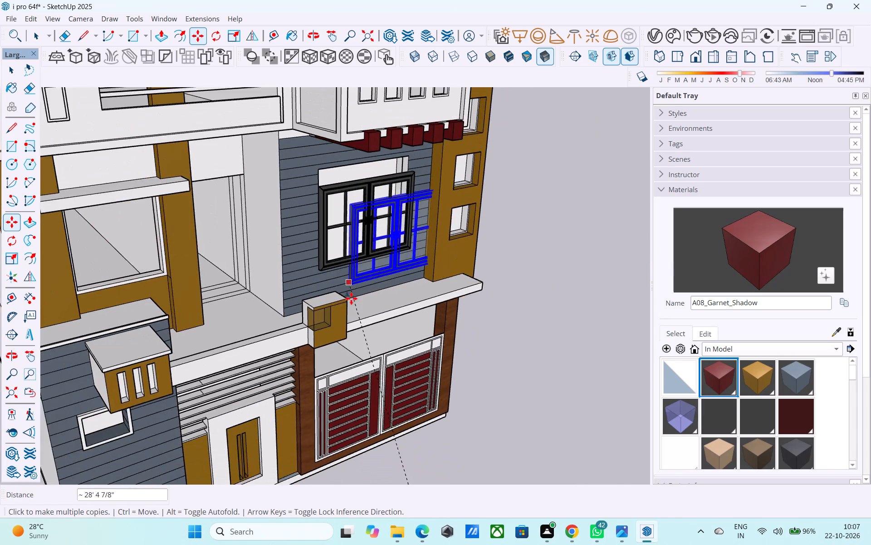
{"action": "middle_click_drag", "start_coordinate": [355, 321], "coordinate": [380, 456], "text": "shift"}
{"action": "middle_click_drag", "start_coordinate": [372, 243], "coordinate": [370, 275]}
{"action": "scroll", "coordinate": [357, 270], "scroll_direction": "up", "scroll_amount": 13}
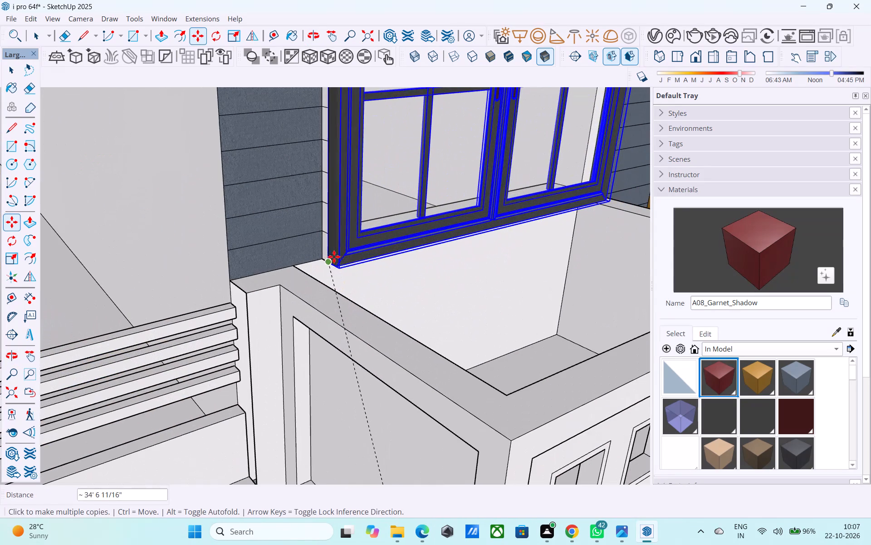
{"action": "left_click", "coordinate": [331, 261]}
Place another copy of the window in the first-floor opening inside the brown frame and finish copying.
{"action": "scroll", "coordinate": [352, 228], "scroll_direction": "down", "scroll_amount": 2}
{"action": "scroll", "coordinate": [355, 229], "scroll_direction": "up", "scroll_amount": 1}
{"action": "scroll", "coordinate": [355, 229], "scroll_direction": "down", "scroll_amount": 13}
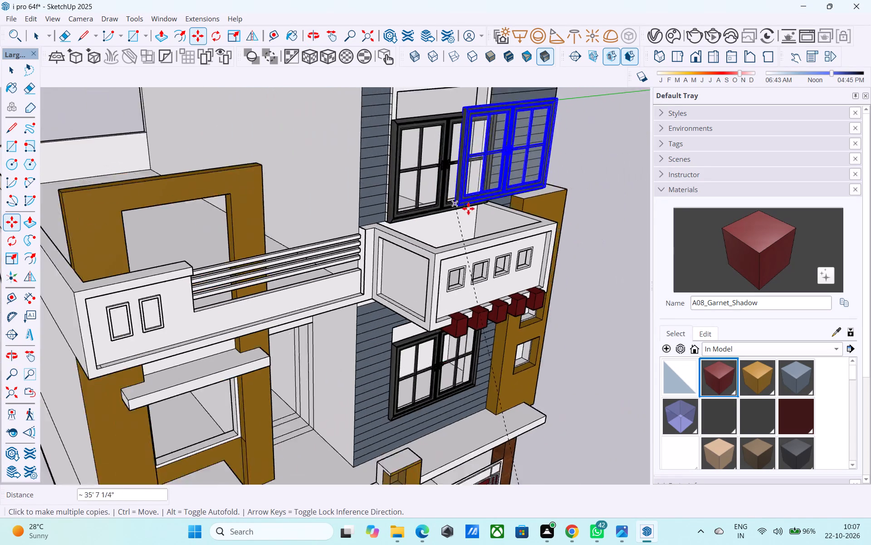
{"action": "scroll", "coordinate": [468, 208], "scroll_direction": "down", "scroll_amount": 4}
{"action": "middle_click_drag", "start_coordinate": [385, 316], "coordinate": [448, 229], "text": "shift"}
{"action": "scroll", "coordinate": [377, 261], "scroll_direction": "up", "scroll_amount": 3}
{"action": "middle_click_drag", "start_coordinate": [356, 268], "coordinate": [237, 277]}
{"action": "scroll", "coordinate": [228, 299], "scroll_direction": "up", "scroll_amount": 10}
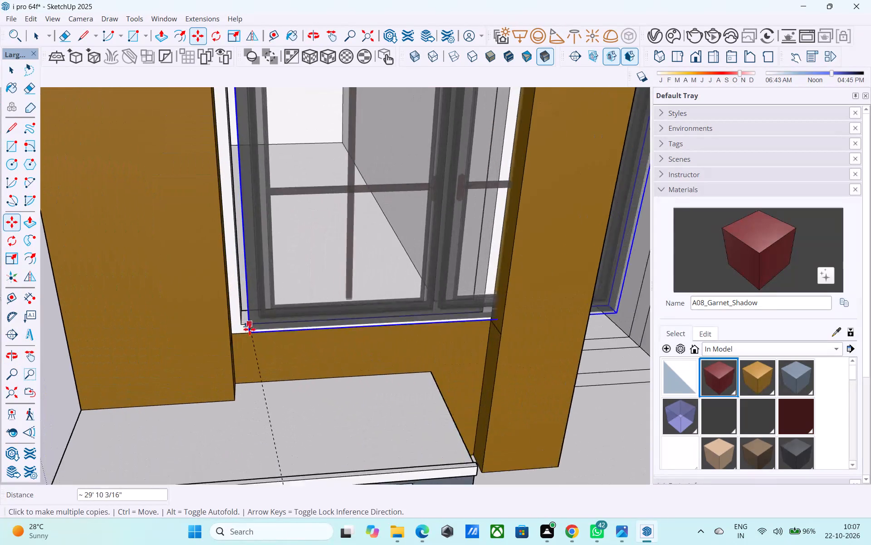
{"action": "scroll", "coordinate": [250, 329], "scroll_direction": "up", "scroll_amount": 7}
{"action": "left_click", "coordinate": [220, 329]}
{"action": "scroll", "coordinate": [230, 292], "scroll_direction": "down", "scroll_amount": 12}
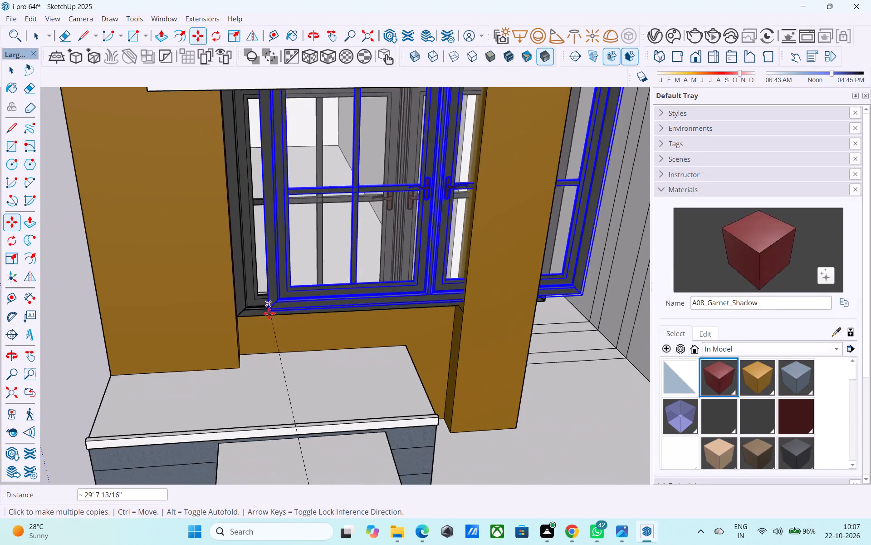
{"action": "scroll", "coordinate": [269, 313], "scroll_direction": "down", "scroll_amount": 12}
{"action": "middle_click_drag", "start_coordinate": [287, 342], "coordinate": [280, 310]}
{"action": "scroll", "coordinate": [275, 285], "scroll_direction": "down", "scroll_amount": 6}
{"action": "middle_click_drag", "start_coordinate": [330, 318], "coordinate": [318, 313]}
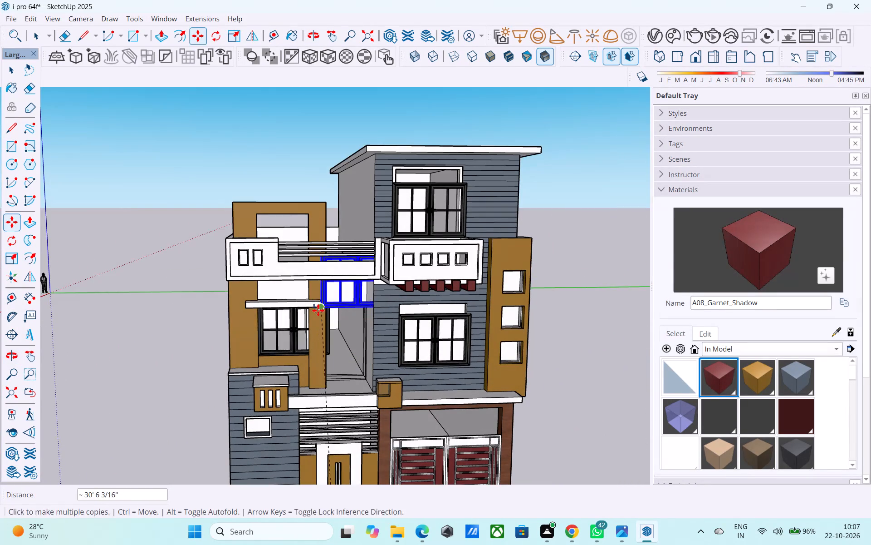
{"action": "key", "text": "space"}
Save the model.
{"action": "key", "text": "ctrl+s"}
{"action": "left_click", "coordinate": [366, 344]}
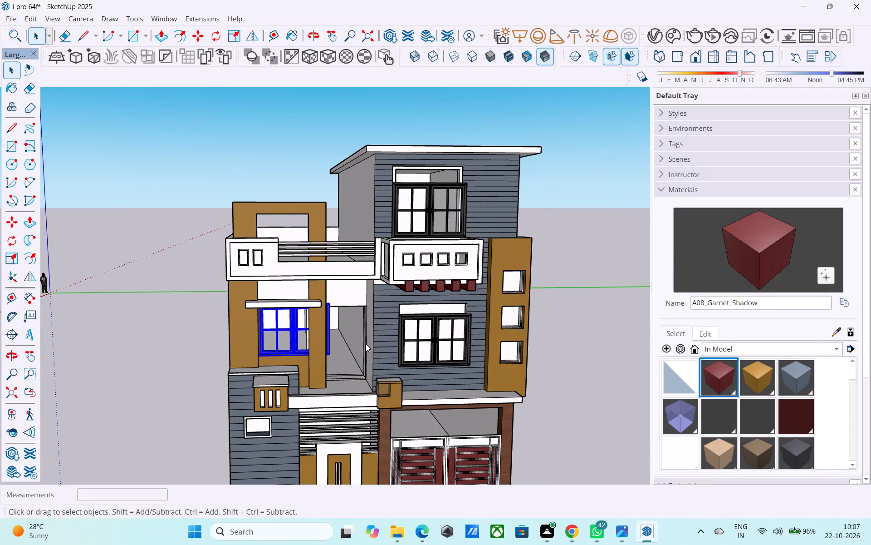
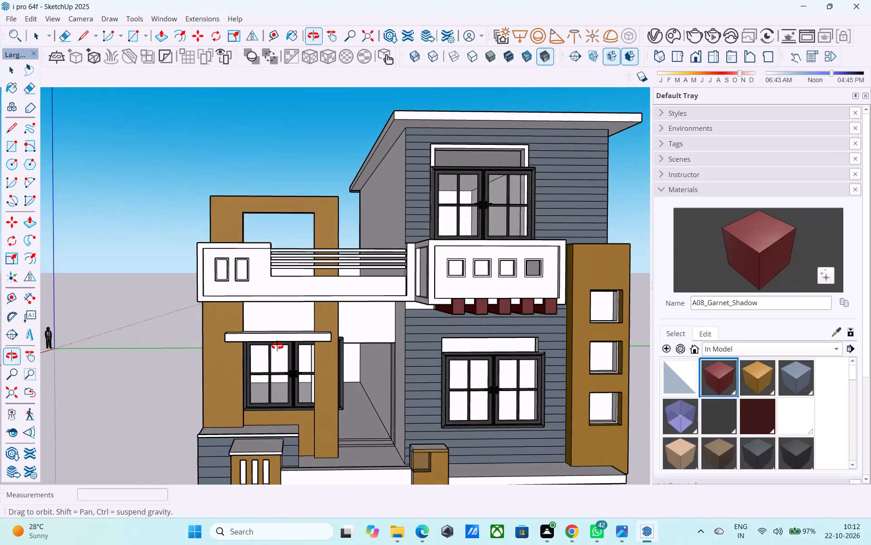
Scale the window in the brown frame narrower so its side edge meets the edge of the brown column.
{"action": "key", "text": "s"}
{"action": "key", "text": "space"}
{"action": "left_click", "coordinate": [285, 372]}
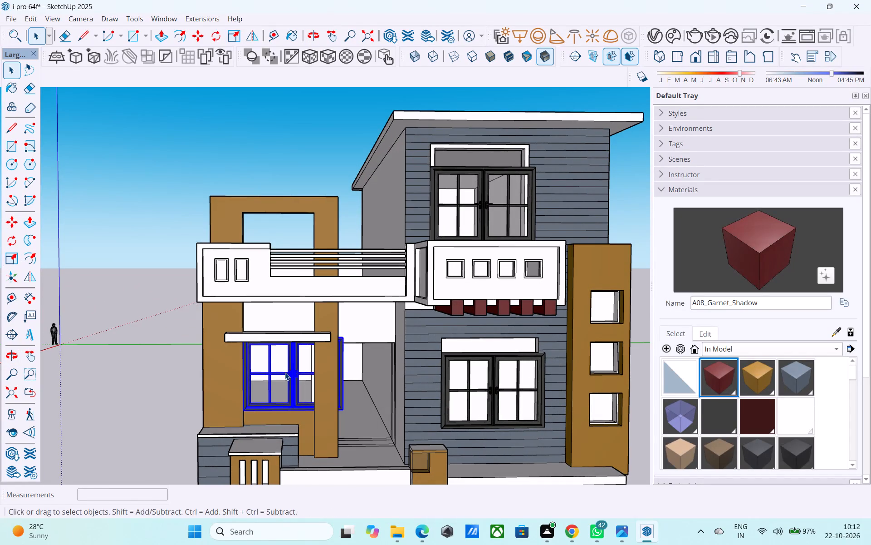
{"action": "key", "text": "s"}
{"action": "middle_click_drag", "start_coordinate": [318, 406], "coordinate": [308, 405]}
{"action": "scroll", "coordinate": [325, 420], "scroll_direction": "up", "scroll_amount": 5}
{"action": "middle_click_drag", "start_coordinate": [366, 361], "coordinate": [361, 361]}
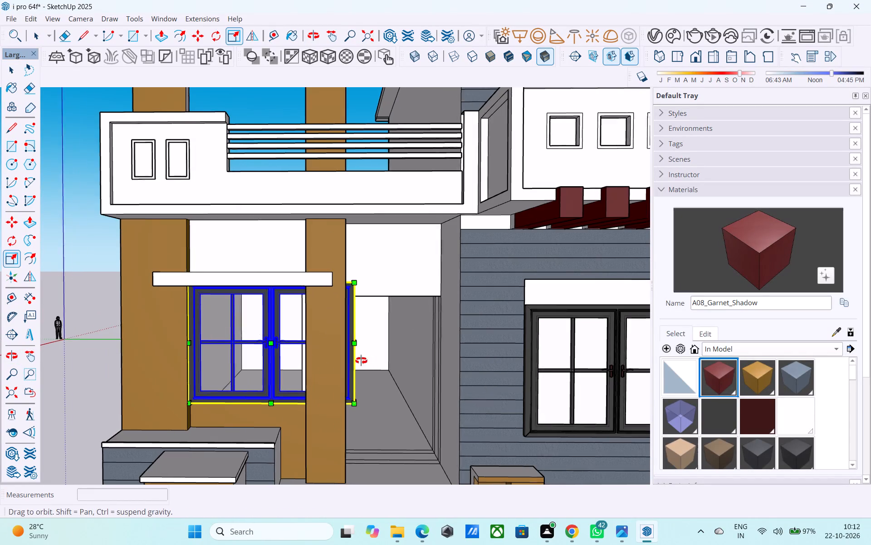
{"action": "middle_click_drag", "start_coordinate": [361, 361], "coordinate": [259, 382]}
{"action": "scroll", "coordinate": [303, 372], "scroll_direction": "up", "scroll_amount": 4}
{"action": "left_click", "coordinate": [348, 339]}
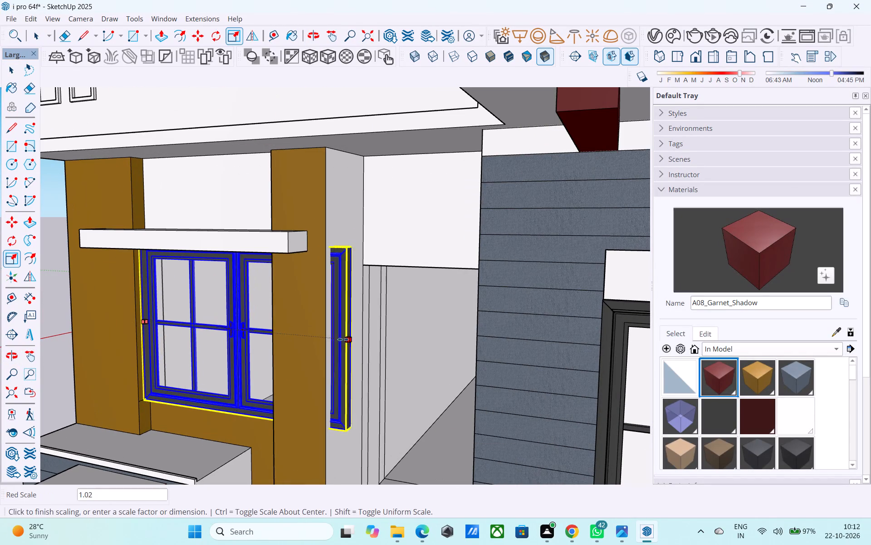
{"action": "middle_click_drag", "start_coordinate": [262, 318], "coordinate": [494, 334]}
{"action": "scroll", "coordinate": [256, 353], "scroll_direction": "up", "scroll_amount": 4}
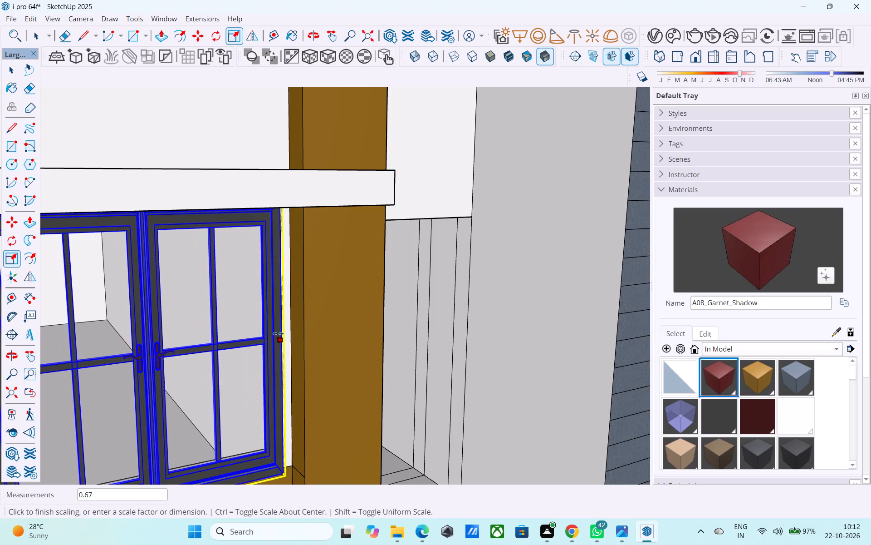
{"action": "left_click", "coordinate": [294, 314]}
Scale the brown-framed window's height slightly from its bottom edge to meet the sill of the opening.
{"action": "scroll", "coordinate": [290, 277], "scroll_direction": "down", "scroll_amount": 6}
{"action": "middle_click_drag", "start_coordinate": [250, 364], "coordinate": [163, 330]}
{"action": "middle_click_drag", "start_coordinate": [164, 350], "coordinate": [43, 315]}
{"action": "scroll", "coordinate": [170, 380], "scroll_direction": "up", "scroll_amount": 5}
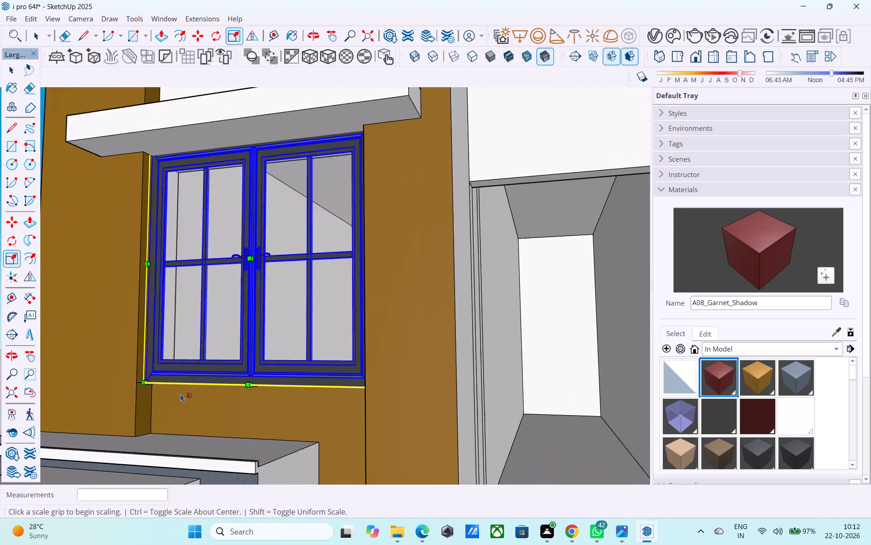
{"action": "scroll", "coordinate": [181, 394], "scroll_direction": "up", "scroll_amount": 4}
{"action": "middle_click_drag", "start_coordinate": [232, 401], "coordinate": [119, 327]}
{"action": "scroll", "coordinate": [122, 327], "scroll_direction": "up", "scroll_amount": 1}
{"action": "scroll", "coordinate": [289, 381], "scroll_direction": "up", "scroll_amount": 3}
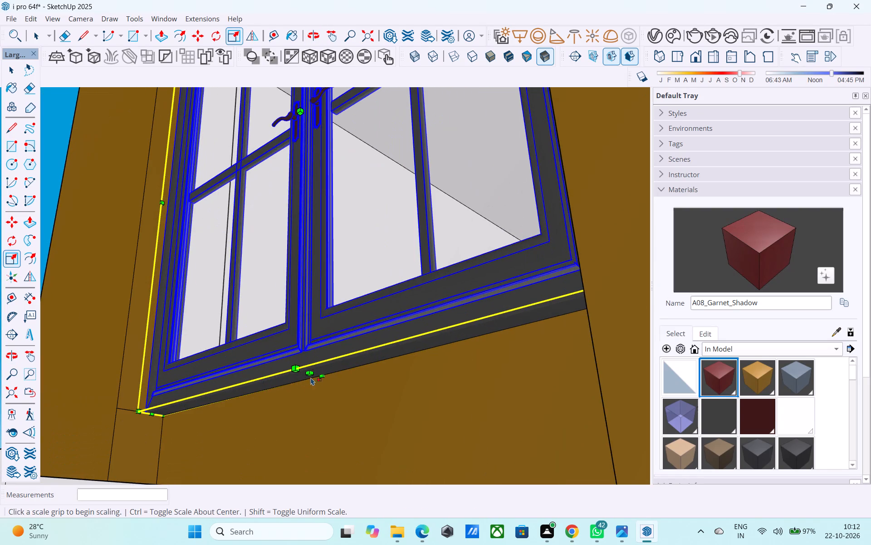
{"action": "left_click", "coordinate": [311, 377]}
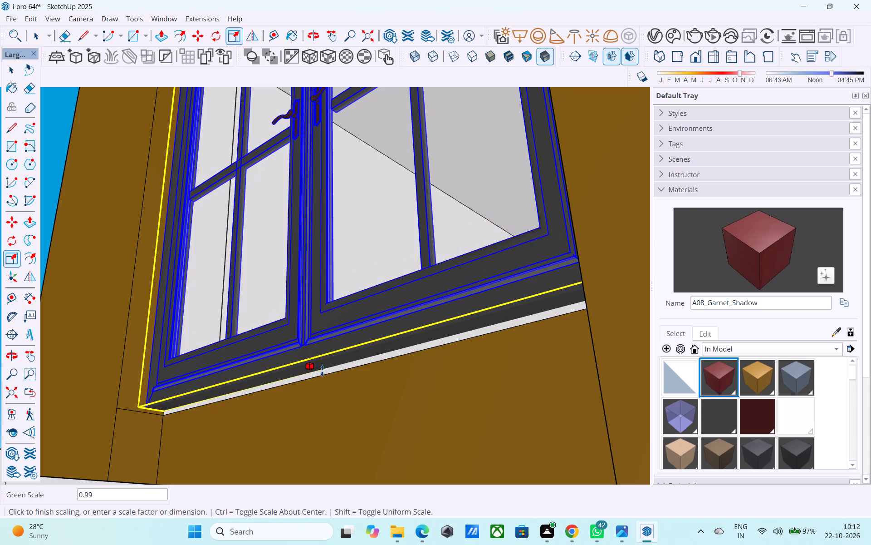
{"action": "left_click", "coordinate": [318, 373]}
Erase the short leftover edges beside both bottom corners of the window opening in the brown frame.
{"action": "middle_click_drag", "start_coordinate": [265, 373], "coordinate": [265, 422]}
{"action": "scroll", "coordinate": [265, 374], "scroll_direction": "up", "scroll_amount": 1}
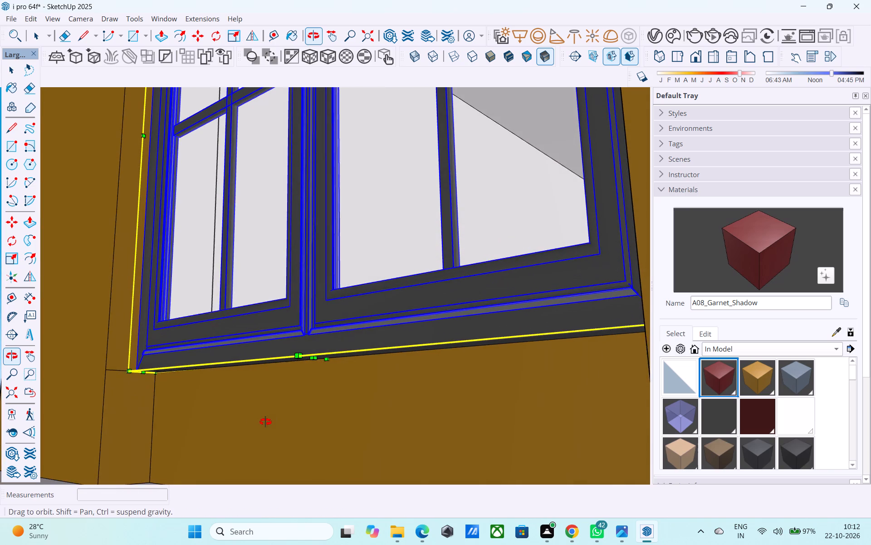
{"action": "middle_click_drag", "start_coordinate": [265, 422], "coordinate": [255, 419]}
{"action": "scroll", "coordinate": [116, 377], "scroll_direction": "up", "scroll_amount": 8}
{"action": "key", "text": "e"}
{"action": "left_click_drag", "start_coordinate": [144, 365], "coordinate": [145, 368]}
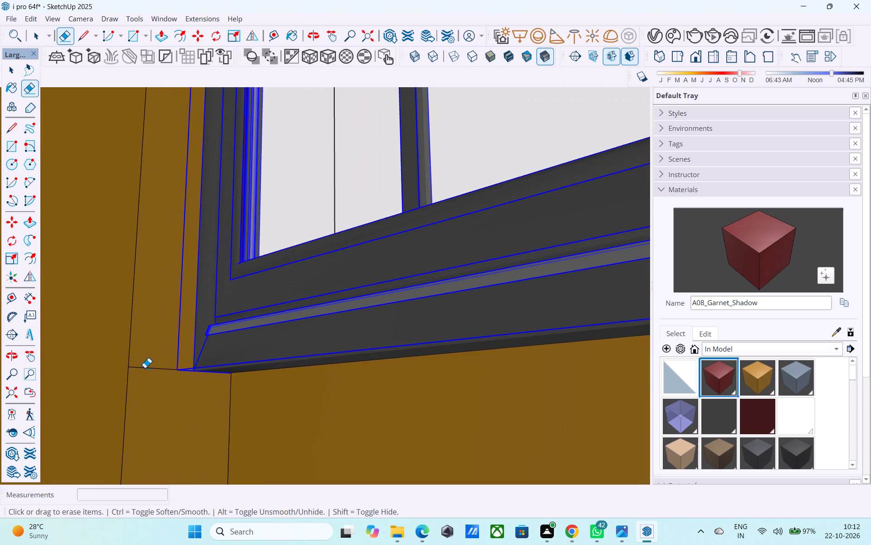
{"action": "left_click_drag", "start_coordinate": [145, 368], "coordinate": [145, 374]}
{"action": "scroll", "coordinate": [144, 374], "scroll_direction": "down", "scroll_amount": 10}
{"action": "middle_click_drag", "start_coordinate": [177, 385], "coordinate": [576, 421]}
{"action": "scroll", "coordinate": [566, 390], "scroll_direction": "up", "scroll_amount": 3}
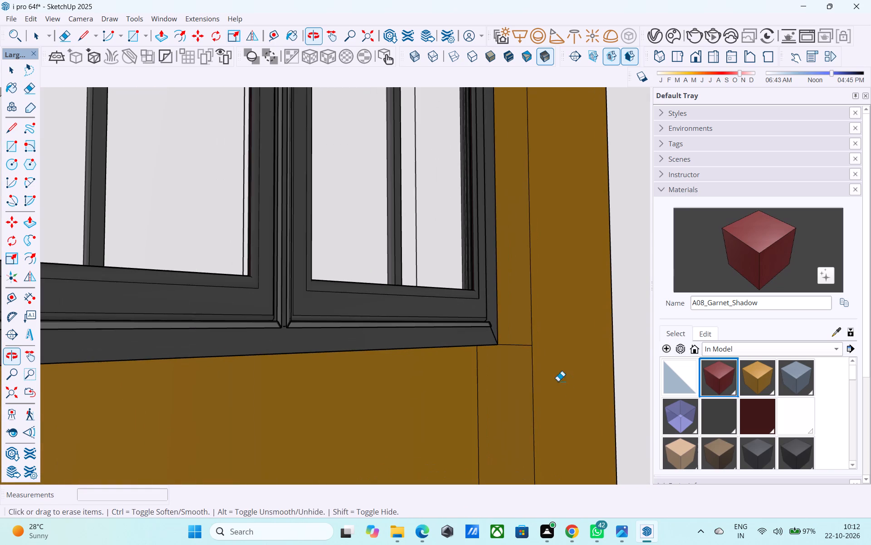
{"action": "left_click_drag", "start_coordinate": [520, 347], "coordinate": [520, 342]}
{"action": "scroll", "coordinate": [491, 373], "scroll_direction": "down", "scroll_amount": 8}
{"action": "scroll", "coordinate": [446, 423], "scroll_direction": "up", "scroll_amount": 1}
{"action": "scroll", "coordinate": [446, 424], "scroll_direction": "down", "scroll_amount": 3}
{"action": "middle_click_drag", "start_coordinate": [424, 428], "coordinate": [389, 438]}
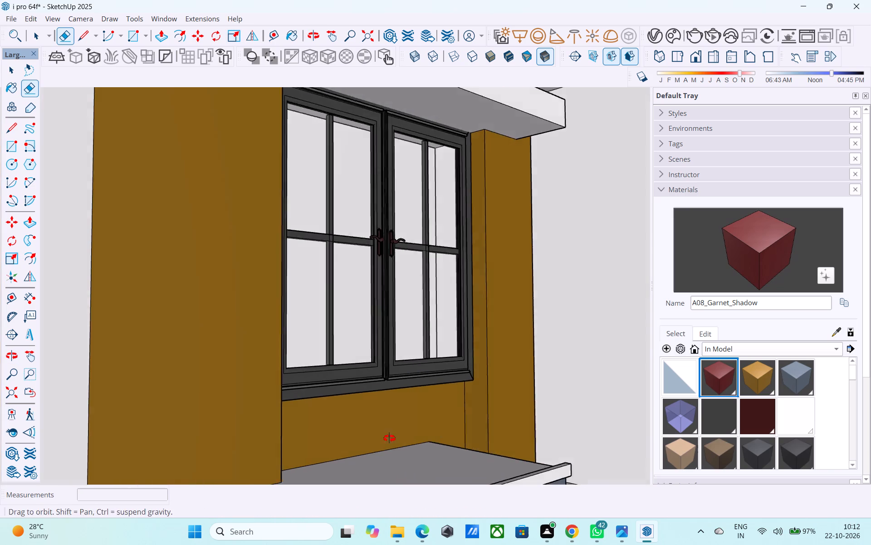
{"action": "middle_click_drag", "start_coordinate": [389, 438], "coordinate": [293, 451]}
{"action": "key", "text": "space"}
Stretch the lower window in the gray siding wall upward so its top reaches the top of the opening.
{"action": "scroll", "coordinate": [383, 374], "scroll_direction": "down", "scroll_amount": 10}
{"action": "scroll", "coordinate": [313, 398], "scroll_direction": "down", "scroll_amount": 8}
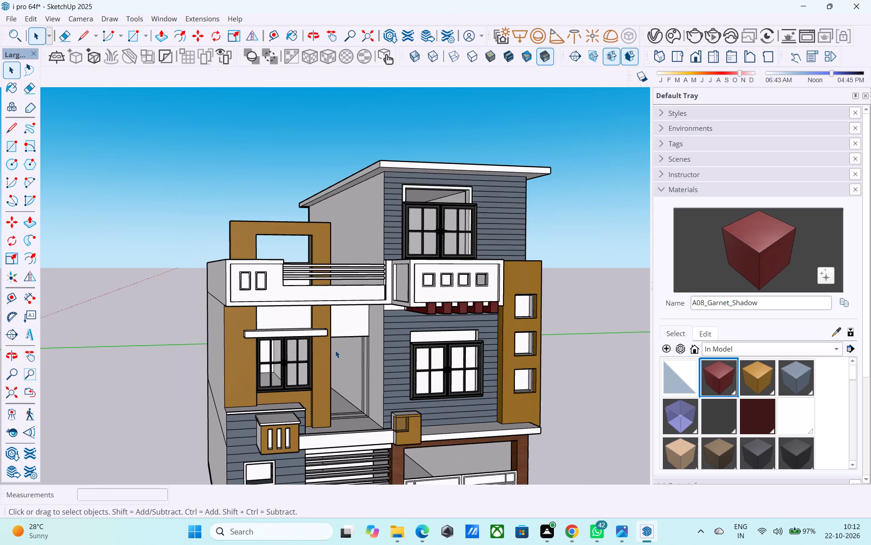
{"action": "middle_click_drag", "start_coordinate": [335, 350], "coordinate": [327, 342]}
{"action": "scroll", "coordinate": [431, 337], "scroll_direction": "up", "scroll_amount": 6}
{"action": "left_click", "coordinate": [436, 348]}
{"action": "scroll", "coordinate": [436, 348], "scroll_direction": "up", "scroll_amount": 1}
{"action": "key", "text": "s"}
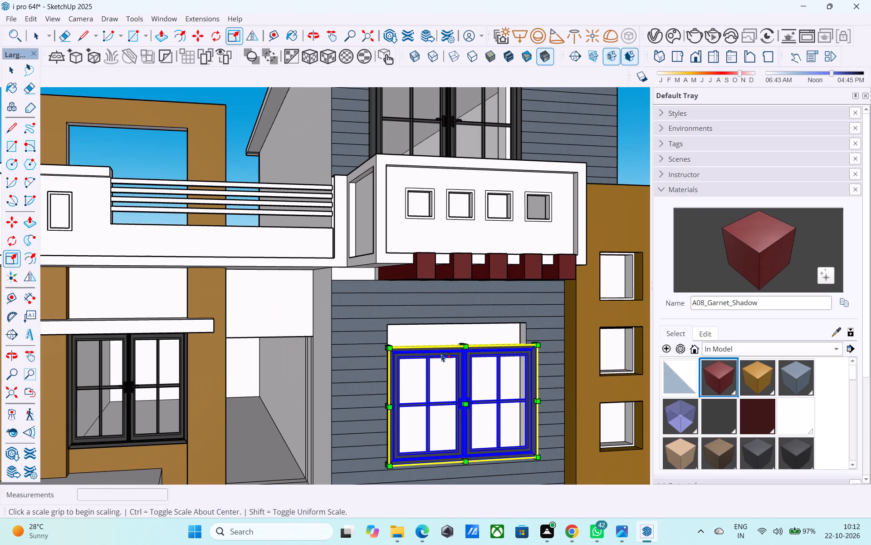
{"action": "middle_click_drag", "start_coordinate": [457, 343], "coordinate": [459, 376]}
{"action": "scroll", "coordinate": [461, 376], "scroll_direction": "up", "scroll_amount": 12}
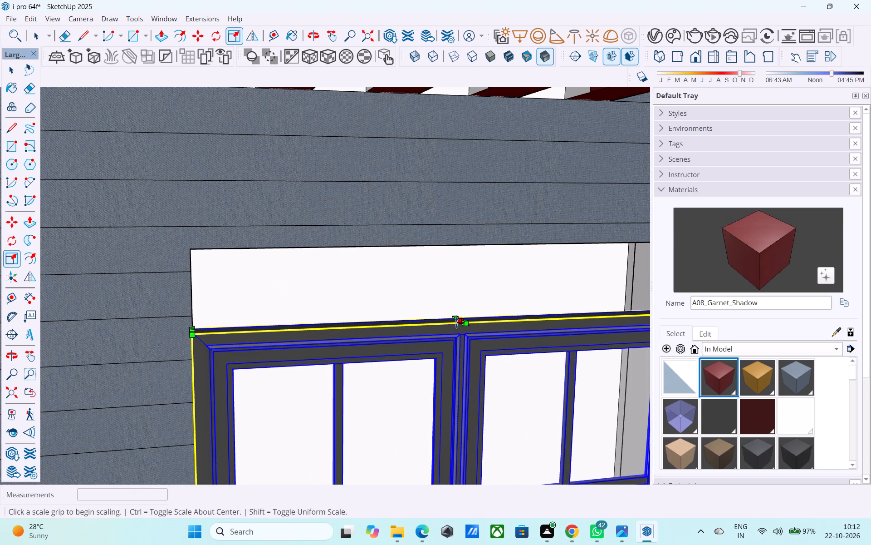
{"action": "left_click", "coordinate": [456, 322]}
{"action": "left_click", "coordinate": [447, 244]}
Adjust the bottom of the lower siding-wall window to the opening's lower edge with height scales of about 0.99, then 1.02.
{"action": "scroll", "coordinate": [288, 182], "scroll_direction": "down", "scroll_amount": 11}
{"action": "middle_click_drag", "start_coordinate": [317, 366], "coordinate": [297, 351]}
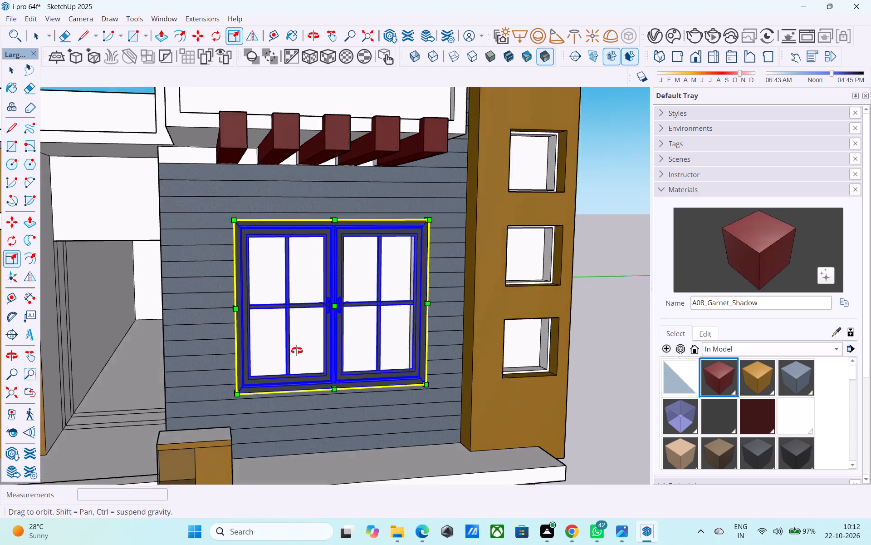
{"action": "middle_click_drag", "start_coordinate": [297, 351], "coordinate": [250, 330]}
{"action": "middle_click_drag", "start_coordinate": [370, 417], "coordinate": [339, 303]}
{"action": "scroll", "coordinate": [335, 420], "scroll_direction": "up", "scroll_amount": 9}
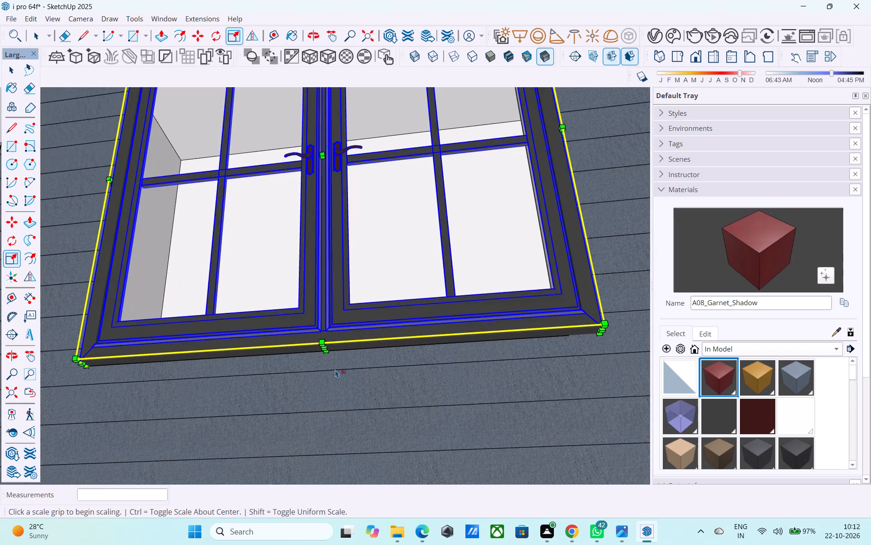
{"action": "left_click", "coordinate": [324, 352]}
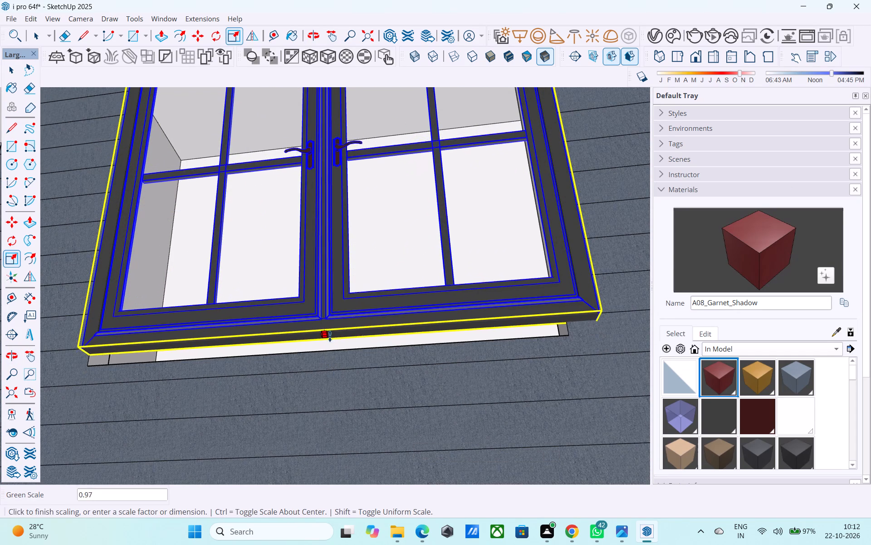
{"action": "left_click", "coordinate": [325, 344]}
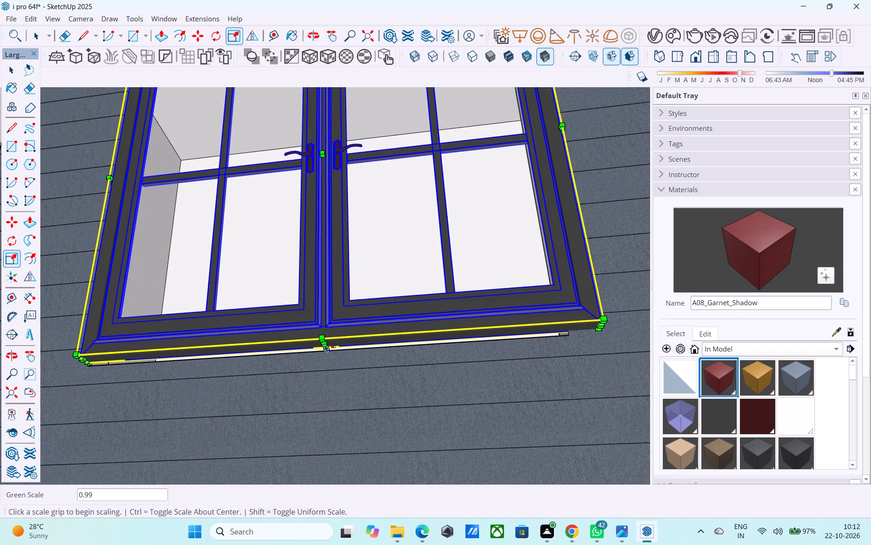
{"action": "middle_click_drag", "start_coordinate": [325, 344], "coordinate": [253, 355]}
{"action": "scroll", "coordinate": [266, 361], "scroll_direction": "up", "scroll_amount": 2}
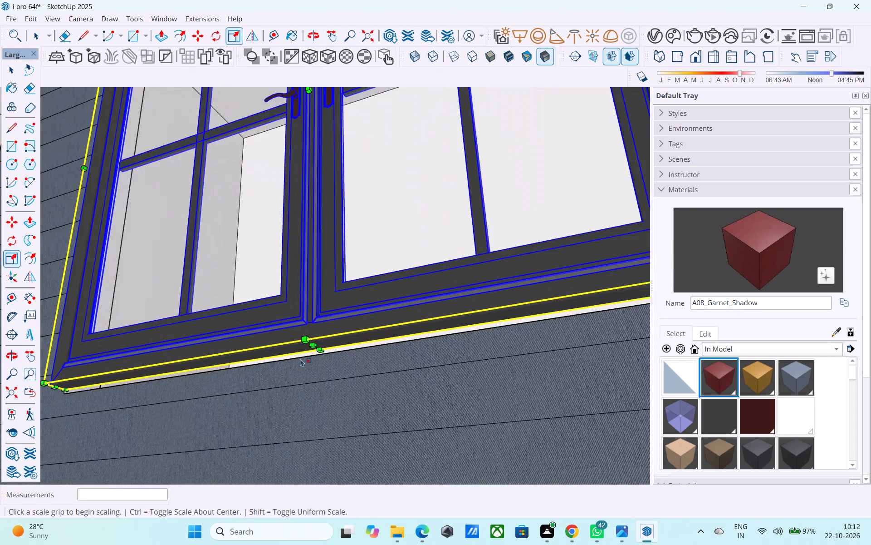
{"action": "scroll", "coordinate": [300, 359], "scroll_direction": "up", "scroll_amount": 3}
{"action": "left_click", "coordinate": [314, 344]}
{"action": "left_click", "coordinate": [315, 353]}
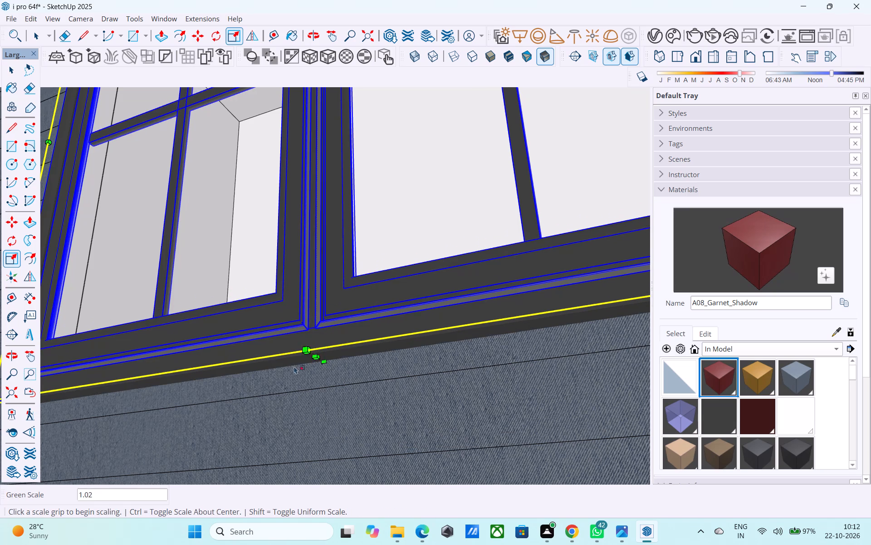
Narrow the lower siding-wall window from its outer side with a red-axis scale of about 0.95.
{"action": "scroll", "coordinate": [282, 377], "scroll_direction": "down", "scroll_amount": 8}
{"action": "middle_click_drag", "start_coordinate": [279, 381], "coordinate": [265, 443]}
{"action": "middle_click_drag", "start_coordinate": [509, 276], "coordinate": [473, 310]}
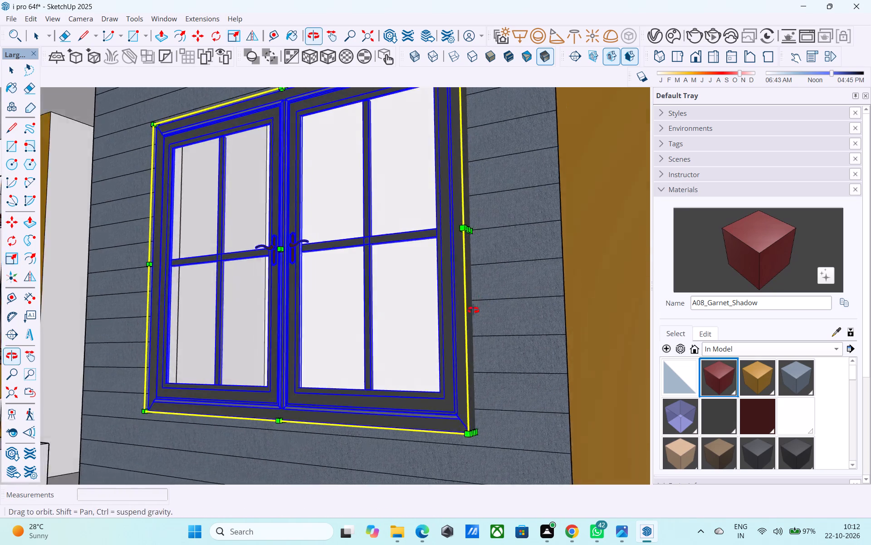
{"action": "middle_click_drag", "start_coordinate": [473, 310], "coordinate": [458, 321]}
{"action": "scroll", "coordinate": [450, 276], "scroll_direction": "up", "scroll_amount": 4}
{"action": "left_click", "coordinate": [440, 241]}
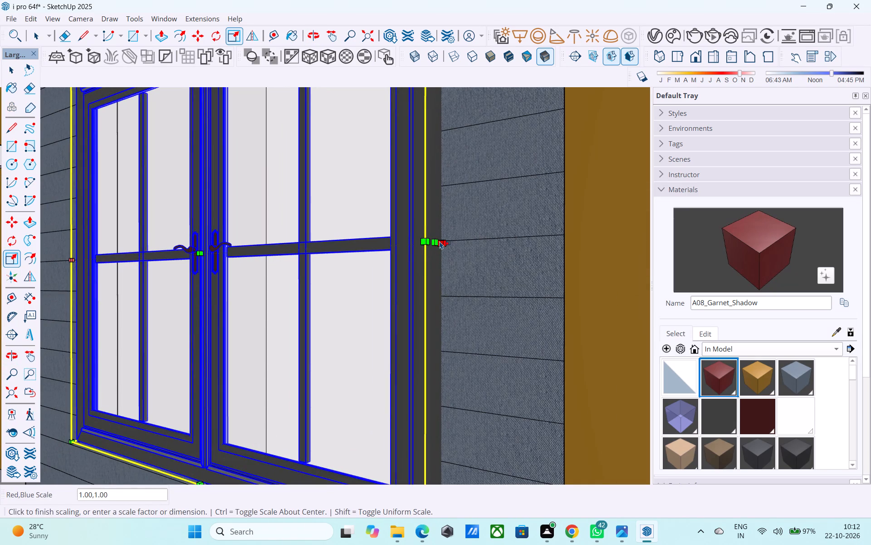
{"action": "key", "text": "space"}
{"action": "left_click", "coordinate": [432, 241]}
{"action": "key", "text": "d"}
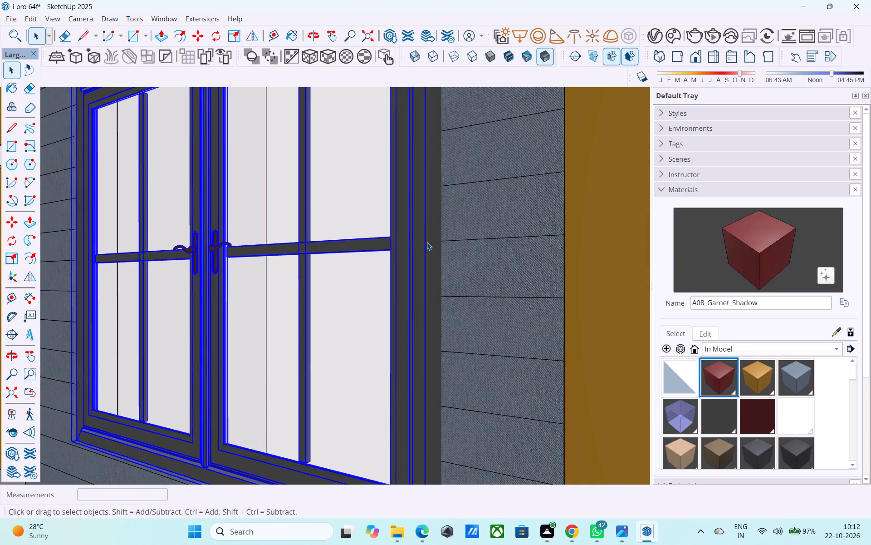
{"action": "key", "text": "s"}
{"action": "left_click", "coordinate": [433, 243]}
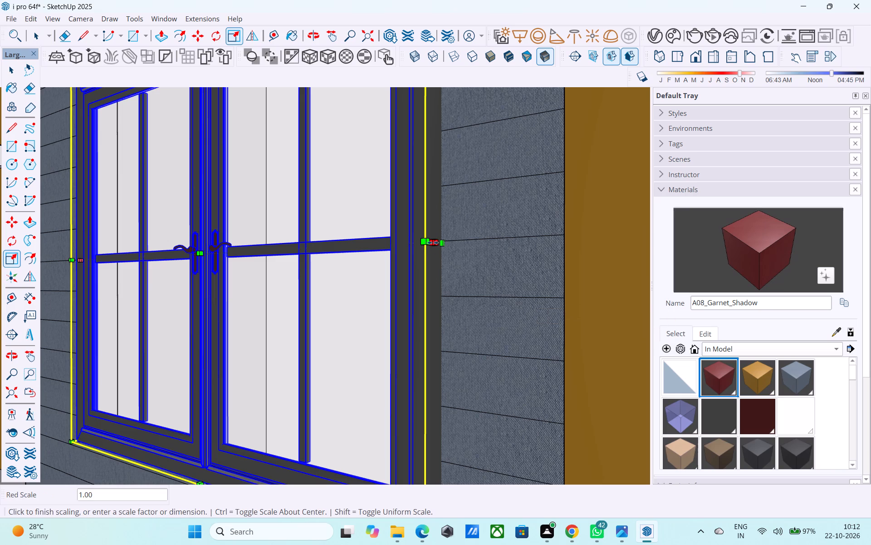
{"action": "left_click", "coordinate": [403, 244]}
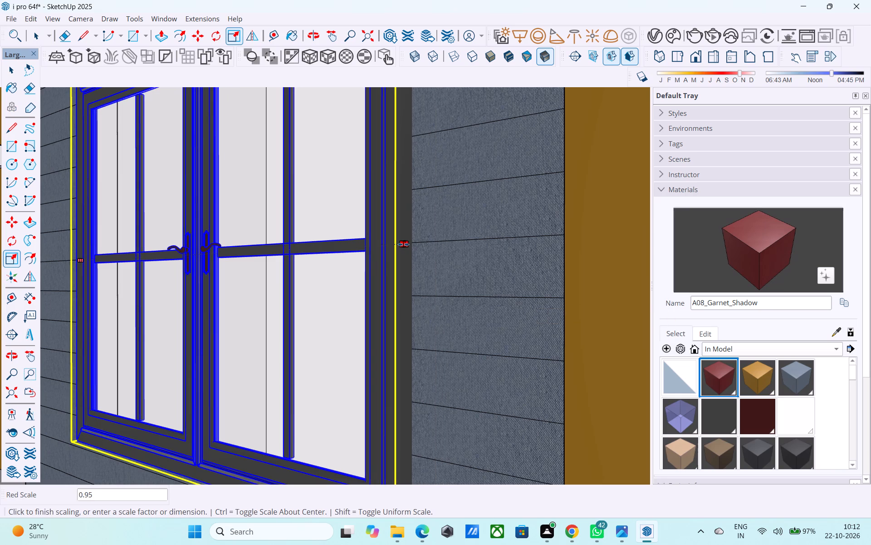
{"action": "key", "text": "space"}
Stretch the top-floor window upward to the top of its white-framed opening, a height scale of about 1.30.
{"action": "middle_click_drag", "start_coordinate": [409, 251], "coordinate": [540, 235]}
{"action": "scroll", "coordinate": [543, 240], "scroll_direction": "down", "scroll_amount": 8}
{"action": "middle_click_drag", "start_coordinate": [405, 311], "coordinate": [605, 329]}
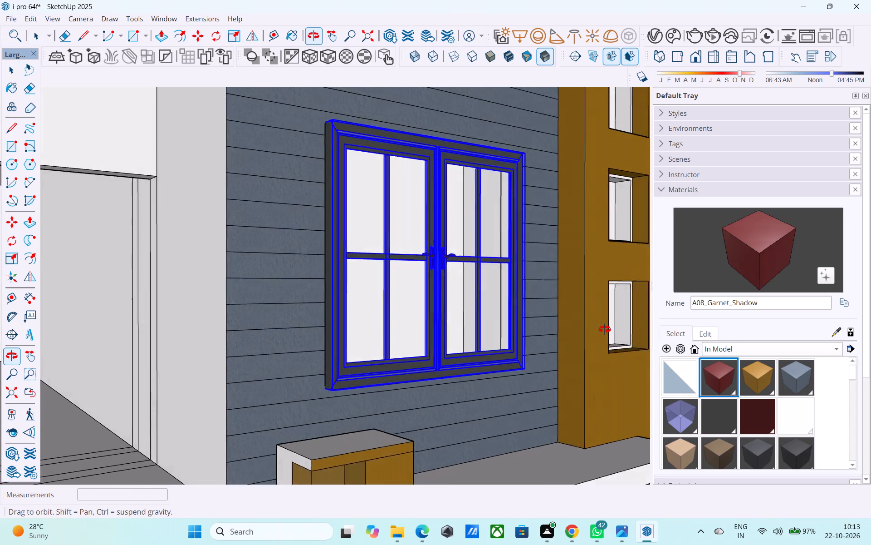
{"action": "middle_click_drag", "start_coordinate": [605, 329], "coordinate": [429, 328]}
{"action": "scroll", "coordinate": [399, 333], "scroll_direction": "down", "scroll_amount": 1}
{"action": "scroll", "coordinate": [397, 336], "scroll_direction": "up", "scroll_amount": 2}
{"action": "scroll", "coordinate": [390, 347], "scroll_direction": "down", "scroll_amount": 11}
{"action": "middle_click_drag", "start_coordinate": [361, 263], "coordinate": [370, 304]}
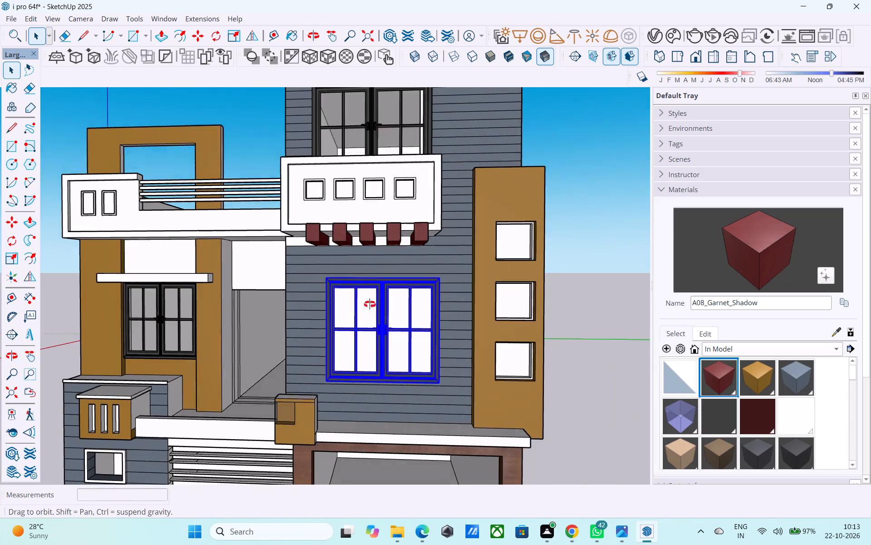
{"action": "middle_click_drag", "start_coordinate": [370, 304], "coordinate": [382, 358]}
{"action": "scroll", "coordinate": [377, 396], "scroll_direction": "down", "scroll_amount": 8}
{"action": "scroll", "coordinate": [387, 282], "scroll_direction": "up", "scroll_amount": 9}
{"action": "left_click", "coordinate": [362, 290]}
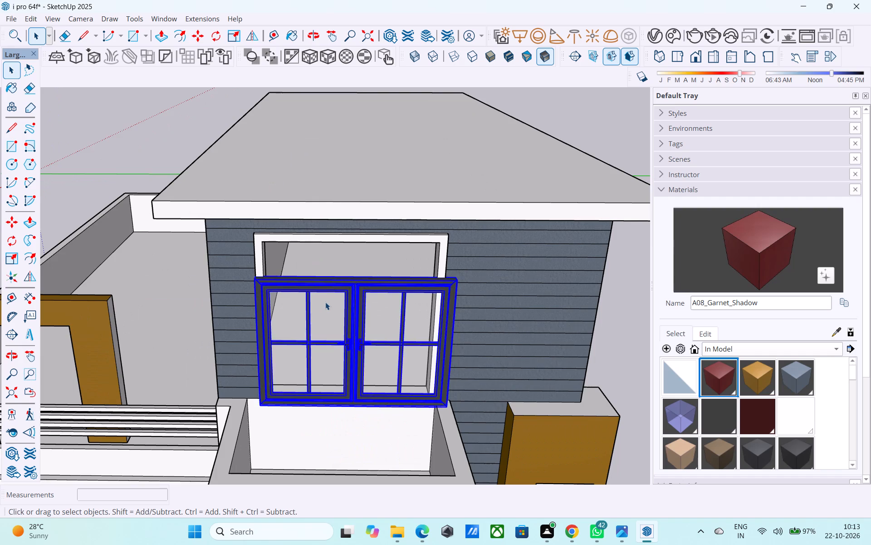
{"action": "scroll", "coordinate": [324, 300], "scroll_direction": "up", "scroll_amount": 5}
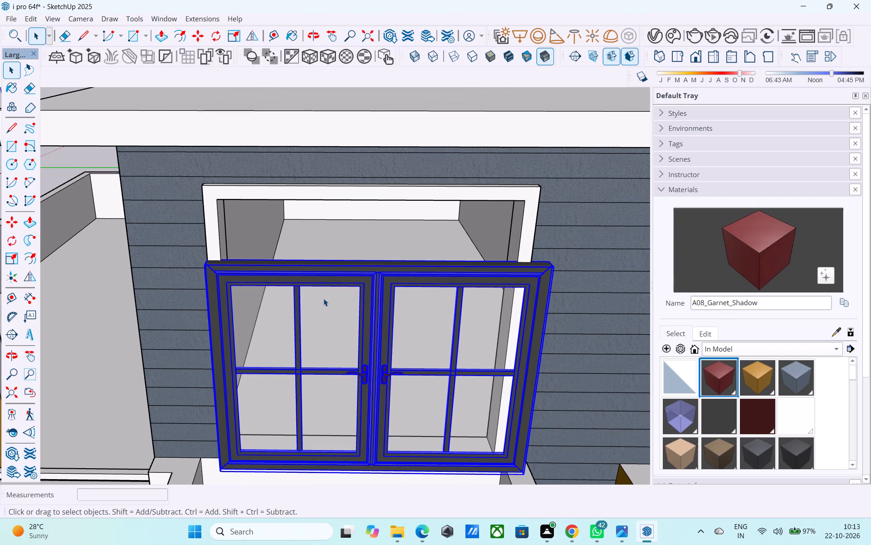
{"action": "middle_click_drag", "start_coordinate": [330, 293], "coordinate": [338, 343]}
{"action": "key", "text": "s"}
{"action": "middle_click_drag", "start_coordinate": [359, 313], "coordinate": [373, 283]}
{"action": "scroll", "coordinate": [375, 282], "scroll_direction": "up", "scroll_amount": 5}
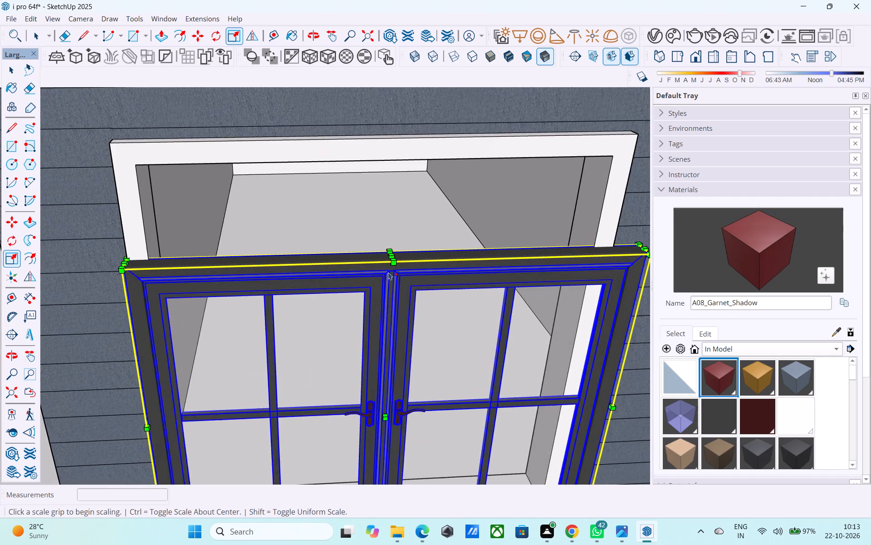
{"action": "scroll", "coordinate": [396, 260], "scroll_direction": "up", "scroll_amount": 1}
{"action": "left_click", "coordinate": [392, 253]}
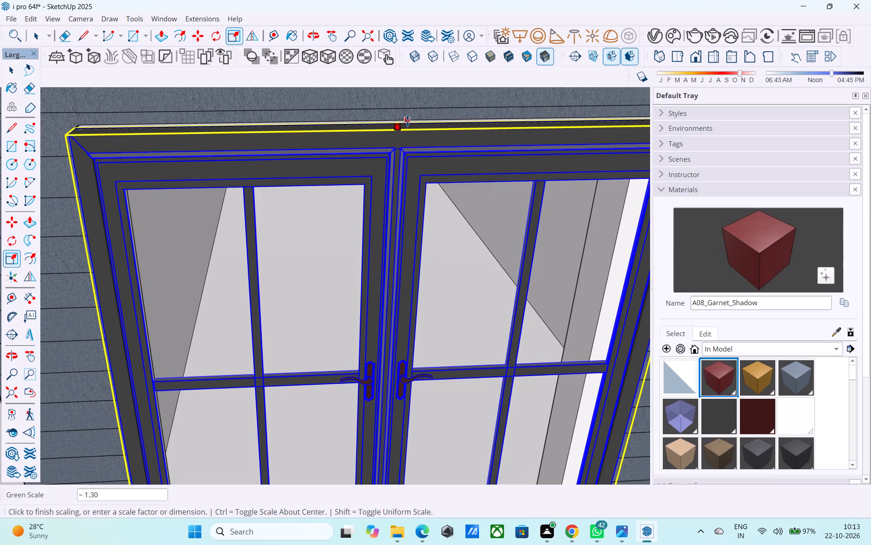
{"action": "left_click", "coordinate": [407, 121]}
Scale the top-floor window uniformly to about 0.97 from its bottom corner above the balcony parapet.
{"action": "scroll", "coordinate": [276, 165], "scroll_direction": "down", "scroll_amount": 9}
{"action": "middle_click_drag", "start_coordinate": [338, 243], "coordinate": [237, 129]}
{"action": "middle_click_drag", "start_coordinate": [374, 273], "coordinate": [330, 263]}
{"action": "scroll", "coordinate": [403, 362], "scroll_direction": "up", "scroll_amount": 2}
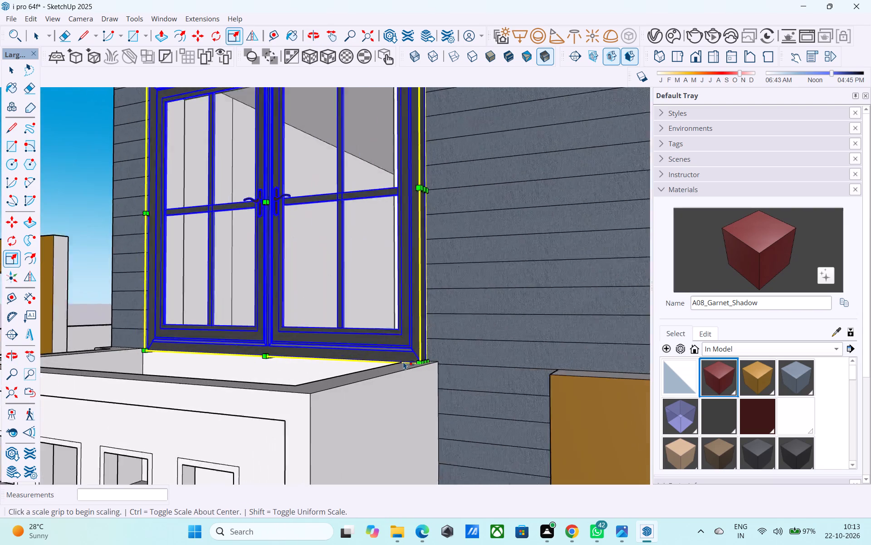
{"action": "scroll", "coordinate": [403, 362], "scroll_direction": "up", "scroll_amount": 13}
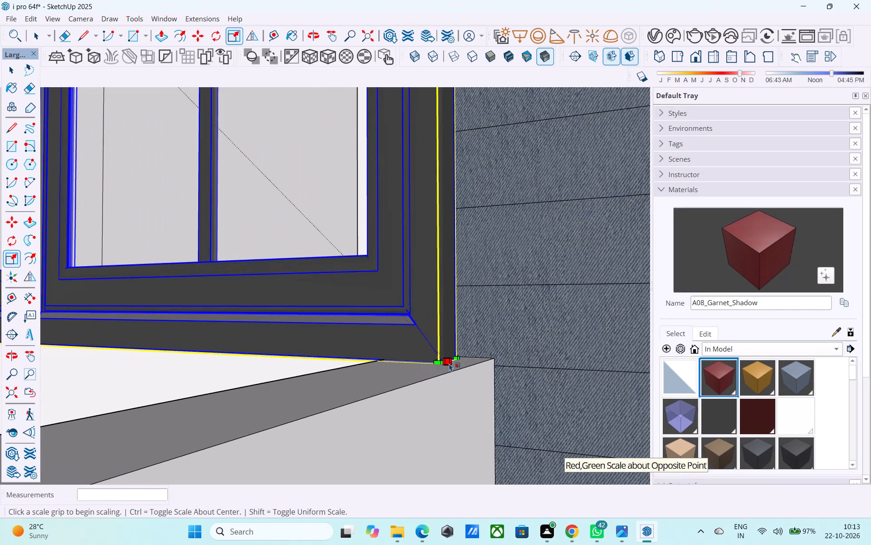
{"action": "left_click", "coordinate": [441, 367]}
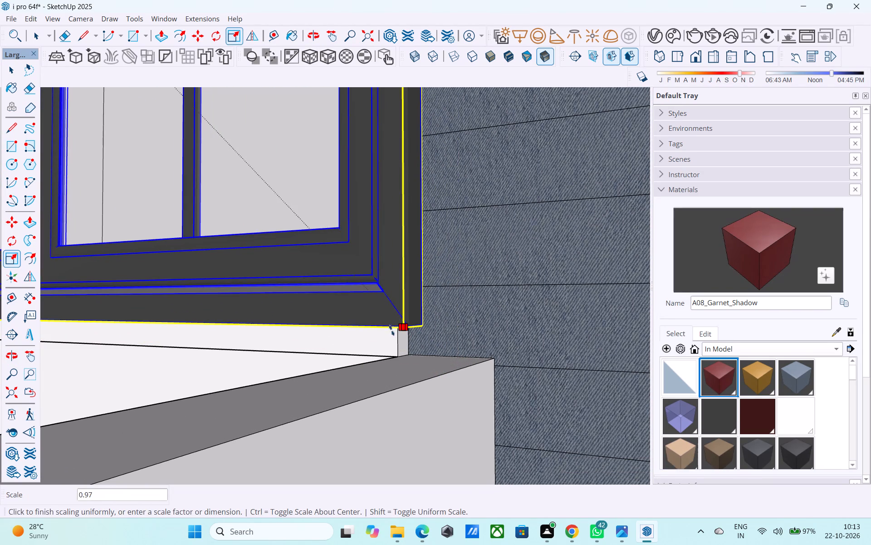
{"action": "left_click", "coordinate": [391, 330]}
{"action": "middle_click_drag", "start_coordinate": [390, 330], "coordinate": [462, 350]}
{"action": "scroll", "coordinate": [471, 348], "scroll_direction": "down", "scroll_amount": 6}
{"action": "middle_click_drag", "start_coordinate": [470, 348], "coordinate": [415, 435]}
{"action": "scroll", "coordinate": [391, 409], "scroll_direction": "down", "scroll_amount": 6}
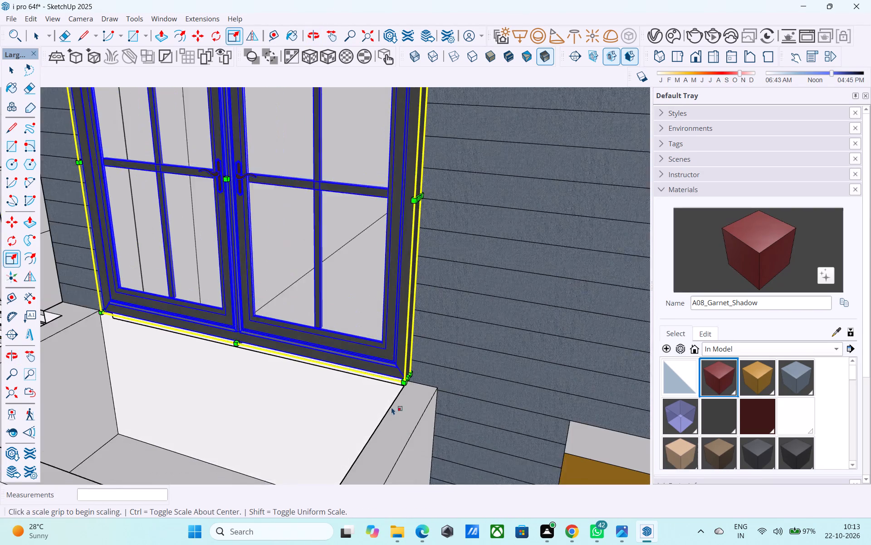
Narrow the top-floor window from its outer side with a red-axis scale of about 0.99.
{"action": "scroll", "coordinate": [409, 222], "scroll_direction": "up", "scroll_amount": 8}
{"action": "left_click", "coordinate": [424, 218]}
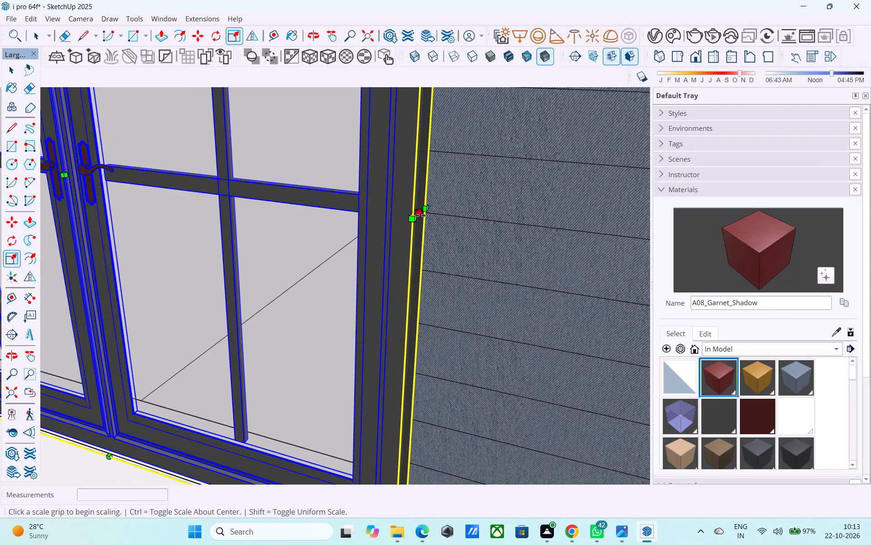
{"action": "left_click", "coordinate": [420, 215]}
{"action": "left_click", "coordinate": [408, 214]}
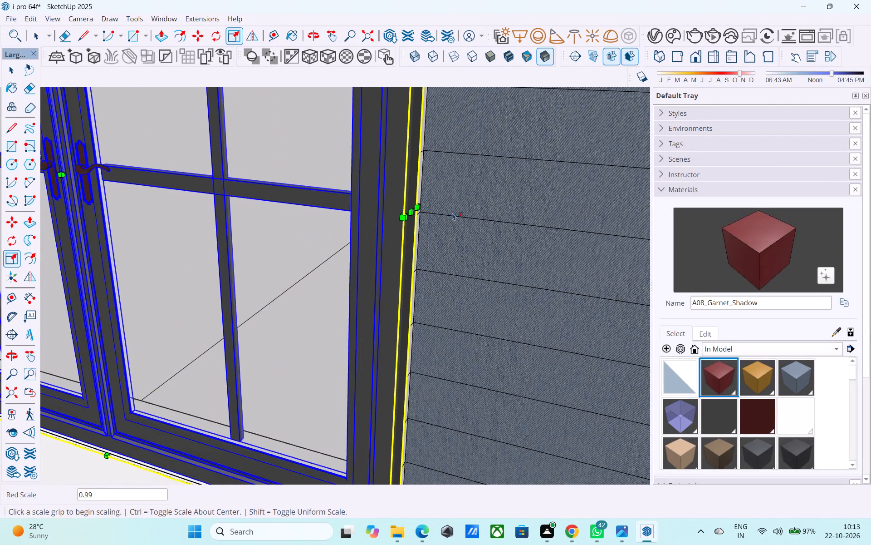
Stretch the top-floor window's bottom edge down to the lower edge of its opening above the balcony.
{"action": "scroll", "coordinate": [458, 217], "scroll_direction": "down", "scroll_amount": 4}
{"action": "scroll", "coordinate": [479, 248], "scroll_direction": "down", "scroll_amount": 4}
{"action": "middle_click_drag", "start_coordinate": [343, 328], "coordinate": [496, 216]}
{"action": "scroll", "coordinate": [488, 235], "scroll_direction": "down", "scroll_amount": 3}
{"action": "middle_click_drag", "start_coordinate": [407, 317], "coordinate": [355, 346]}
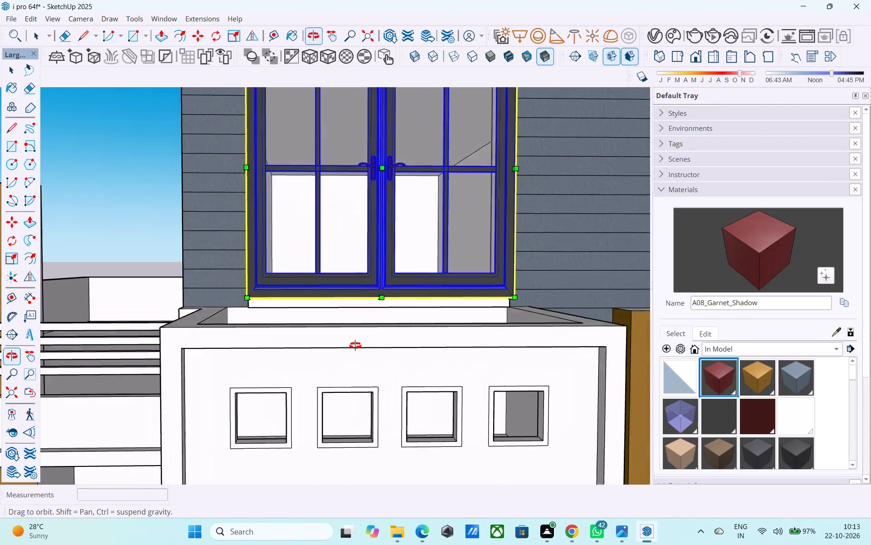
{"action": "middle_click_drag", "start_coordinate": [355, 346], "coordinate": [346, 348]}
{"action": "scroll", "coordinate": [376, 297], "scroll_direction": "up", "scroll_amount": 14}
{"action": "middle_click_drag", "start_coordinate": [385, 313], "coordinate": [435, 249]}
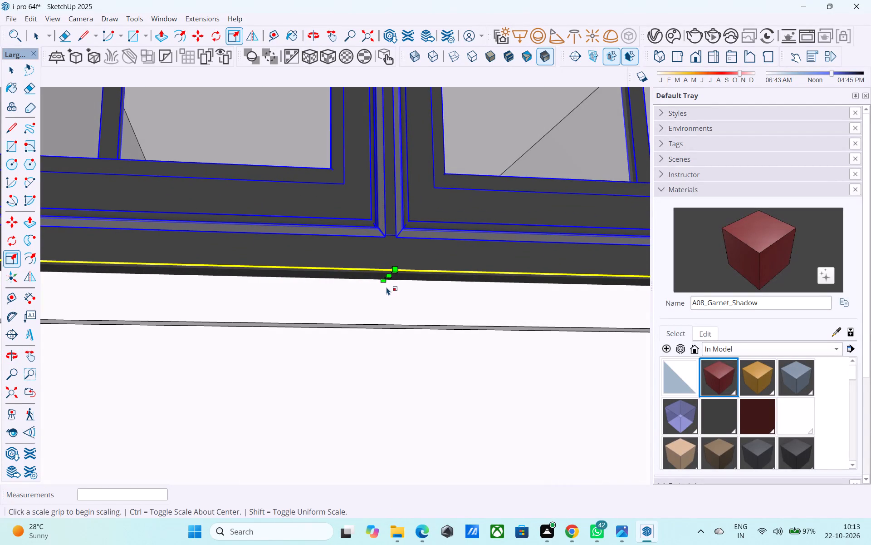
{"action": "left_click", "coordinate": [388, 279]}
{"action": "left_click", "coordinate": [372, 329]}
Save the model and clear the top-floor window selection.
{"action": "scroll", "coordinate": [386, 260], "scroll_direction": "down", "scroll_amount": 2}
{"action": "middle_click_drag", "start_coordinate": [386, 266], "coordinate": [363, 378]}
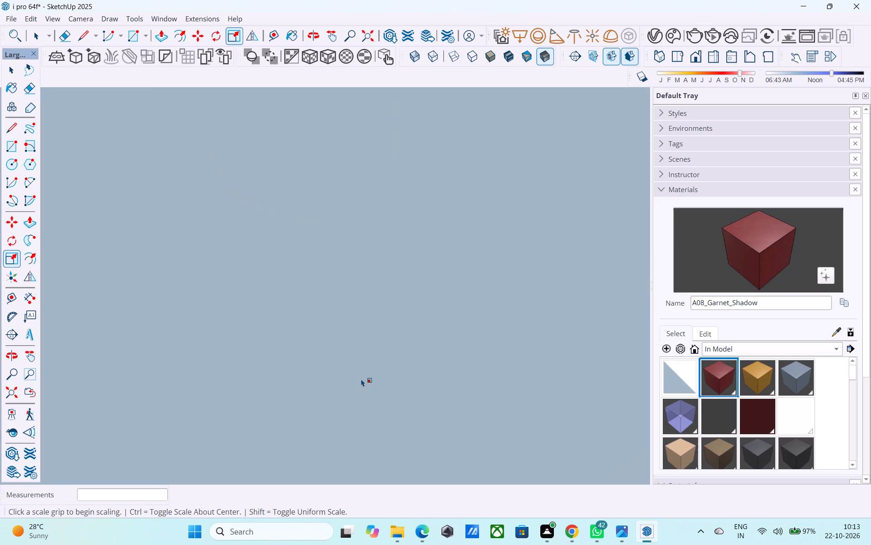
{"action": "scroll", "coordinate": [360, 371], "scroll_direction": "down", "scroll_amount": 4}
{"action": "scroll", "coordinate": [360, 371], "scroll_direction": "up", "scroll_amount": 2}
{"action": "scroll", "coordinate": [360, 371], "scroll_direction": "down", "scroll_amount": 20}
{"action": "scroll", "coordinate": [360, 371], "scroll_direction": "down", "scroll_amount": 6}
{"action": "key", "text": "space"}
{"action": "key", "text": "ctrl+s"}
{"action": "scroll", "coordinate": [370, 322], "scroll_direction": "down", "scroll_amount": 2}
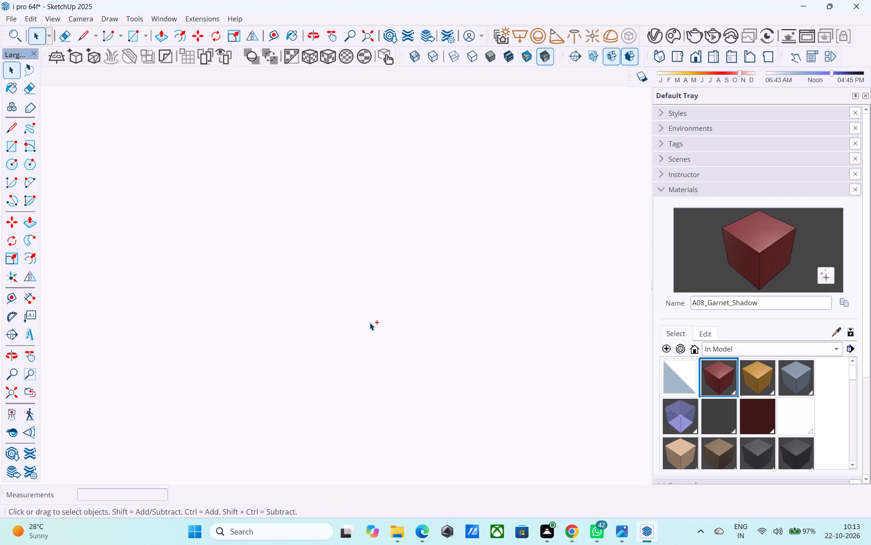
{"action": "scroll", "coordinate": [370, 322], "scroll_direction": "down", "scroll_amount": 20}
{"action": "scroll", "coordinate": [370, 322], "scroll_direction": "down", "scroll_amount": 20}
{"action": "scroll", "coordinate": [370, 322], "scroll_direction": "down", "scroll_amount": 2}
{"action": "key", "text": "space"}
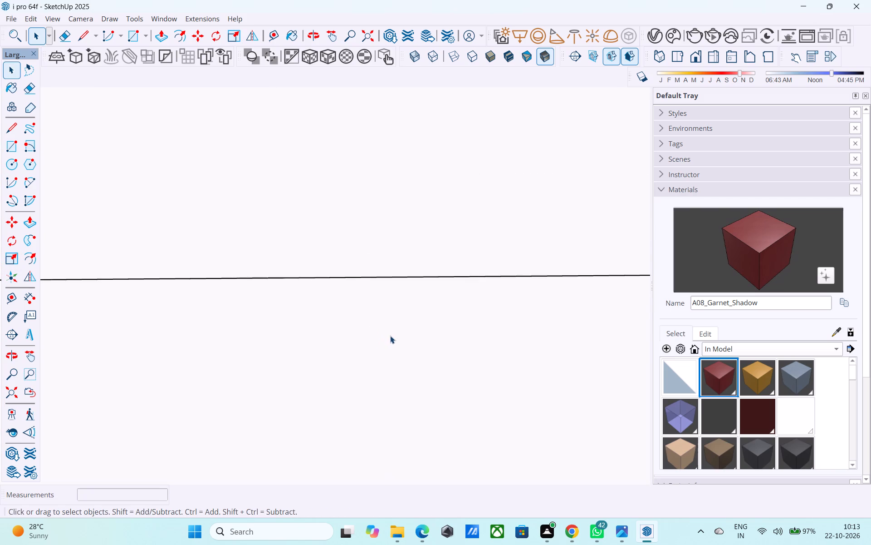
{"action": "scroll", "coordinate": [390, 336], "scroll_direction": "down", "scroll_amount": 20}
{"action": "scroll", "coordinate": [390, 336], "scroll_direction": "down", "scroll_amount": 1}
{"action": "scroll", "coordinate": [392, 317], "scroll_direction": "up", "scroll_amount": 1}
{"action": "scroll", "coordinate": [391, 301], "scroll_direction": "down", "scroll_amount": 20}
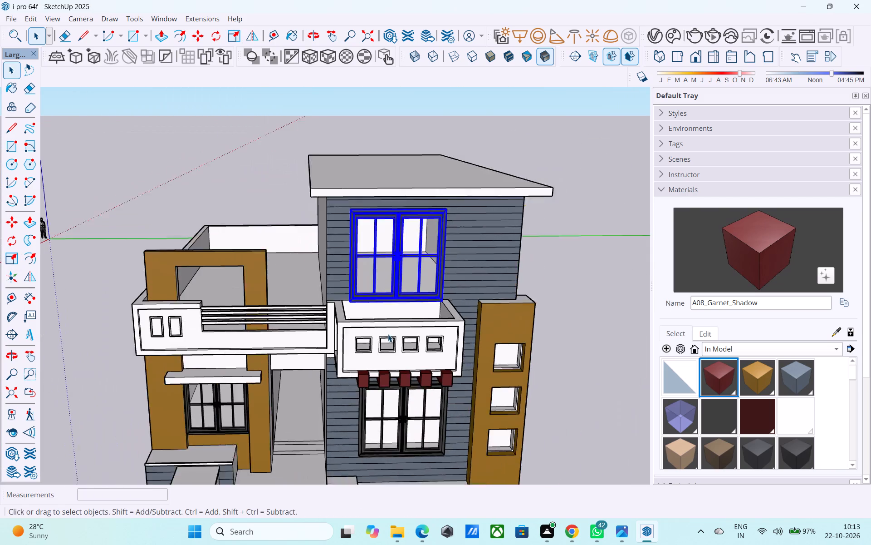
{"action": "scroll", "coordinate": [388, 334], "scroll_direction": "down", "scroll_amount": 13}
{"action": "left_click", "coordinate": [488, 293]}
Import the porta+4 wooden door component from the Downloads folder.
{"action": "middle_click_drag", "start_coordinate": [408, 344], "coordinate": [406, 246]}
{"action": "scroll", "coordinate": [352, 323], "scroll_direction": "up", "scroll_amount": 3}
{"action": "middle_click_drag", "start_coordinate": [348, 332], "coordinate": [381, 317]}
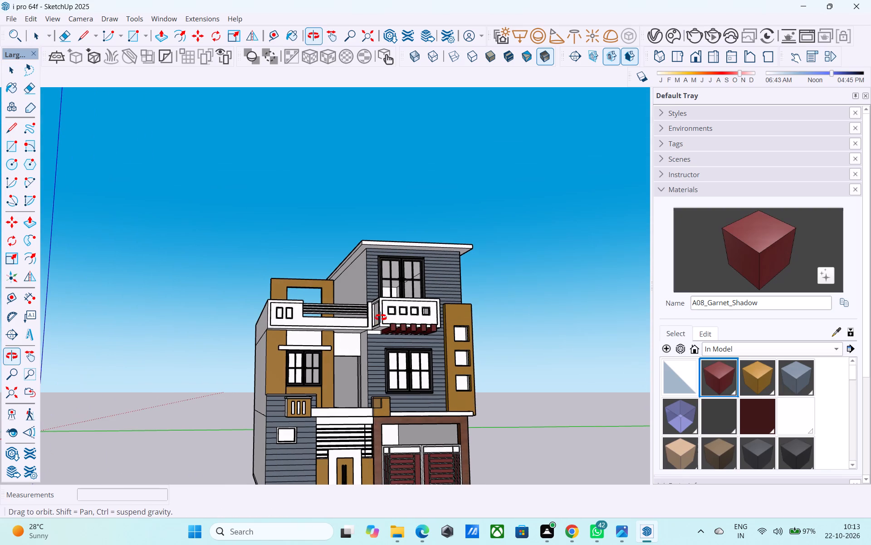
{"action": "middle_click_drag", "start_coordinate": [381, 317], "coordinate": [350, 327]}
{"action": "scroll", "coordinate": [350, 327], "scroll_direction": "down", "scroll_amount": 2}
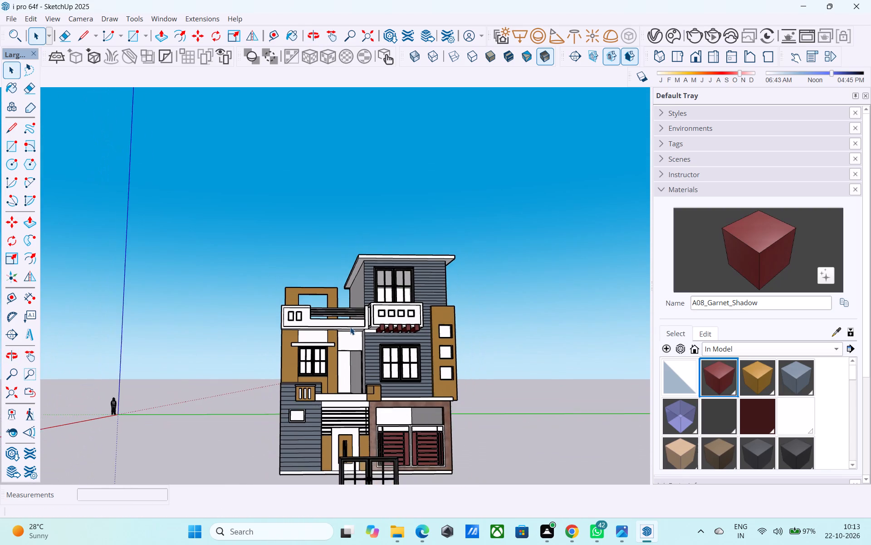
{"action": "middle_click_drag", "start_coordinate": [348, 337], "coordinate": [343, 360]}
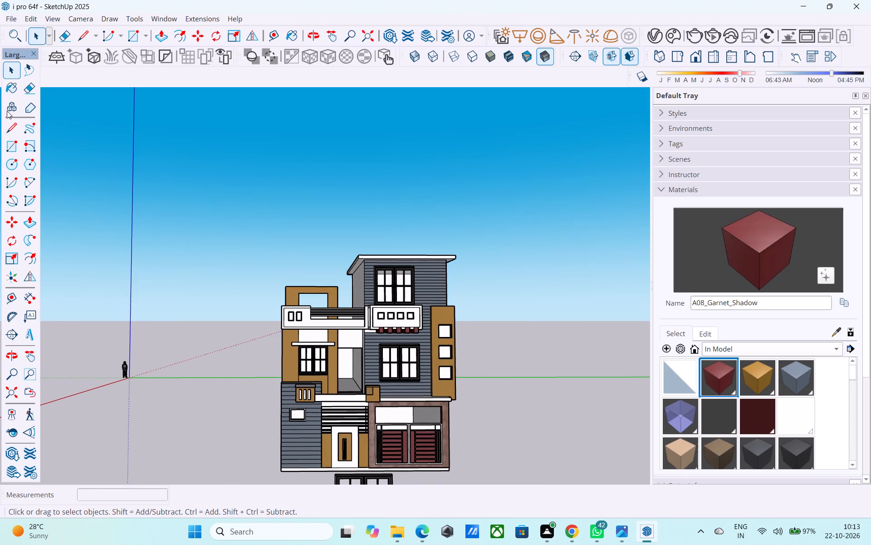
{"action": "left_click", "coordinate": [13, 18]}
{"action": "left_click_drag", "start_coordinate": [26, 191], "coordinate": [33, 173]}
{"action": "scroll", "coordinate": [177, 237], "scroll_direction": "down", "scroll_amount": 6}
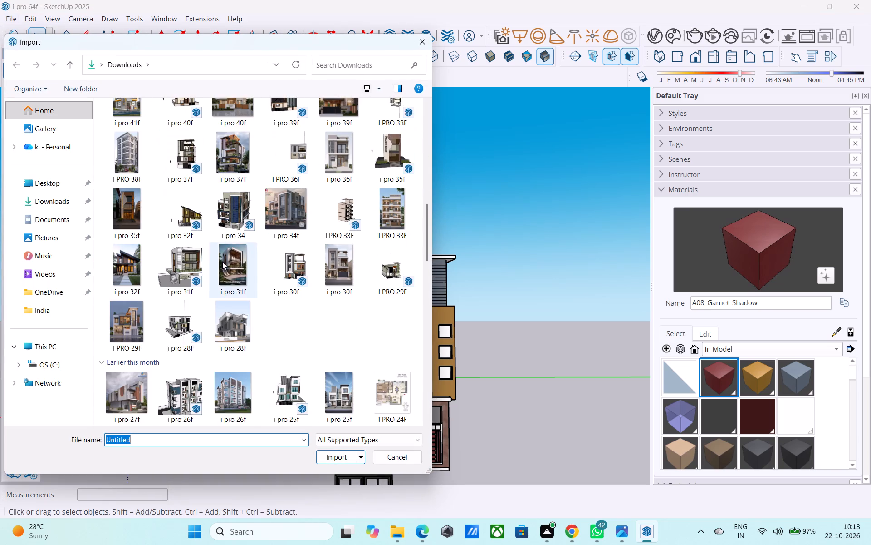
{"action": "scroll", "coordinate": [274, 258], "scroll_direction": "down", "scroll_amount": 7}
{"action": "scroll", "coordinate": [313, 270], "scroll_direction": "up", "scroll_amount": 2}
{"action": "scroll", "coordinate": [328, 257], "scroll_direction": "down", "scroll_amount": 4}
{"action": "scroll", "coordinate": [328, 257], "scroll_direction": "up", "scroll_amount": 1}
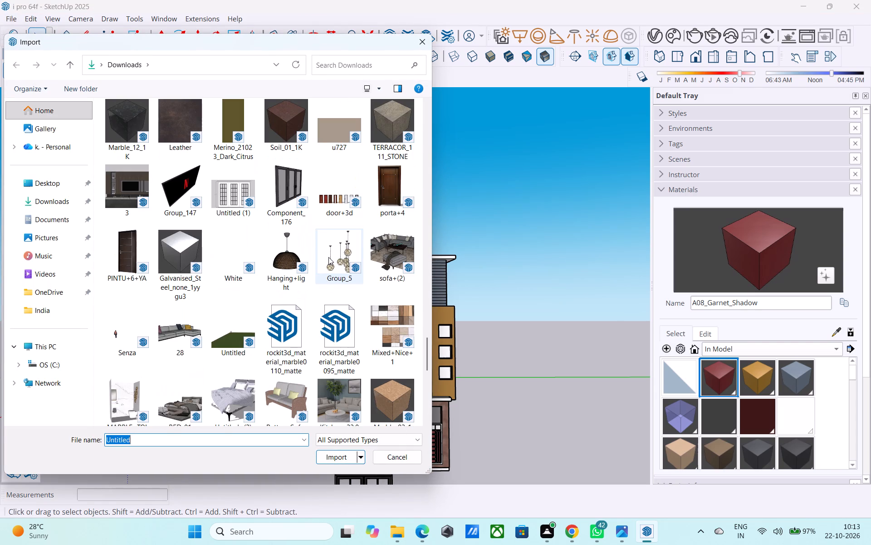
{"action": "left_click", "coordinate": [390, 180]}
{"action": "left_click", "coordinate": [333, 459]}
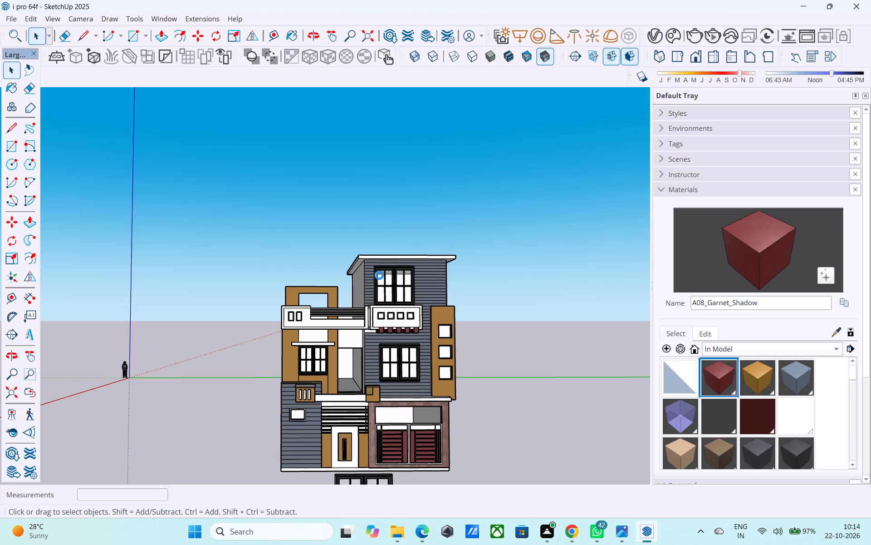
Place the imported wooden door on the ground in front of the house, beyond the garage side.
{"action": "middle_click_drag", "start_coordinate": [375, 280], "coordinate": [357, 280]}
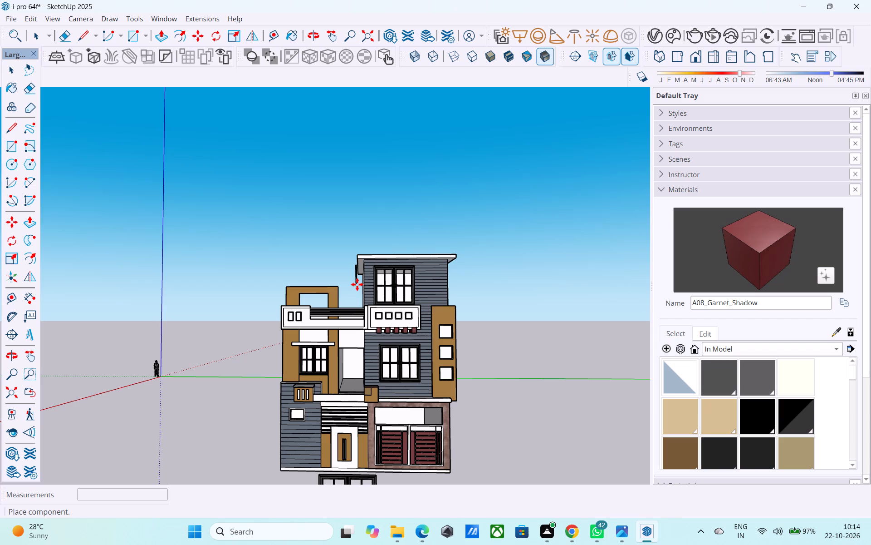
{"action": "middle_click_drag", "start_coordinate": [354, 296], "coordinate": [274, 332]}
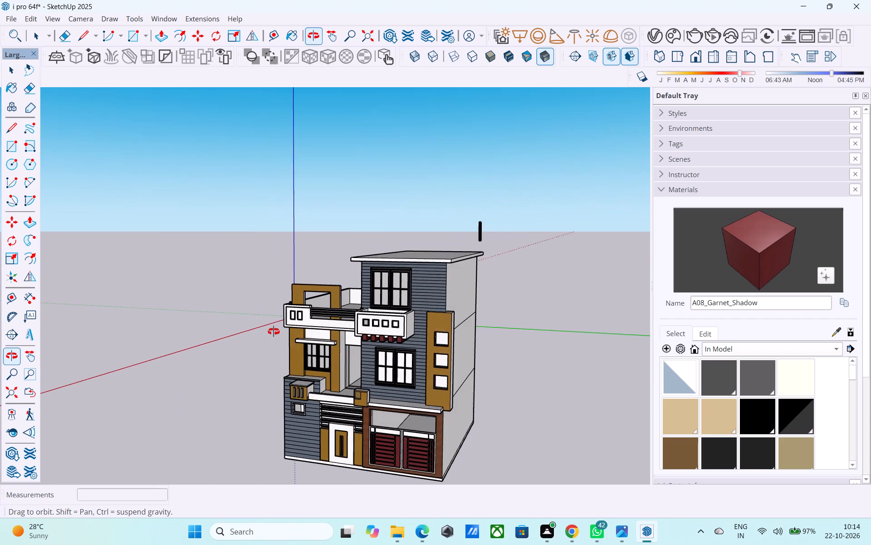
{"action": "middle_click_drag", "start_coordinate": [274, 332], "coordinate": [274, 332]}
{"action": "scroll", "coordinate": [349, 303], "scroll_direction": "down", "scroll_amount": 5}
{"action": "middle_click_drag", "start_coordinate": [359, 357], "coordinate": [476, 382]}
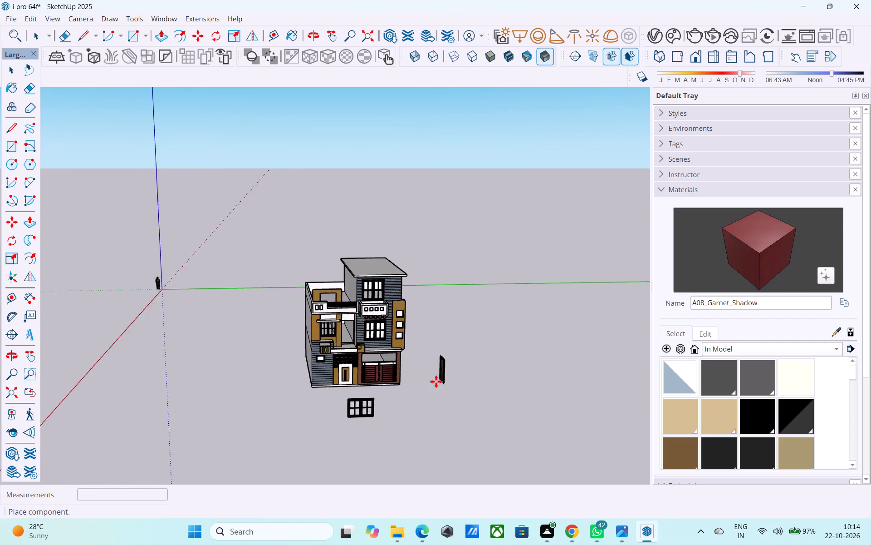
{"action": "scroll", "coordinate": [436, 381], "scroll_direction": "up", "scroll_amount": 6}
{"action": "left_click", "coordinate": [435, 429]}
Rotate the imported door 90 degrees on the ground plane so it is parallel to the facade.
{"action": "scroll", "coordinate": [289, 332], "scroll_direction": "up", "scroll_amount": 5}
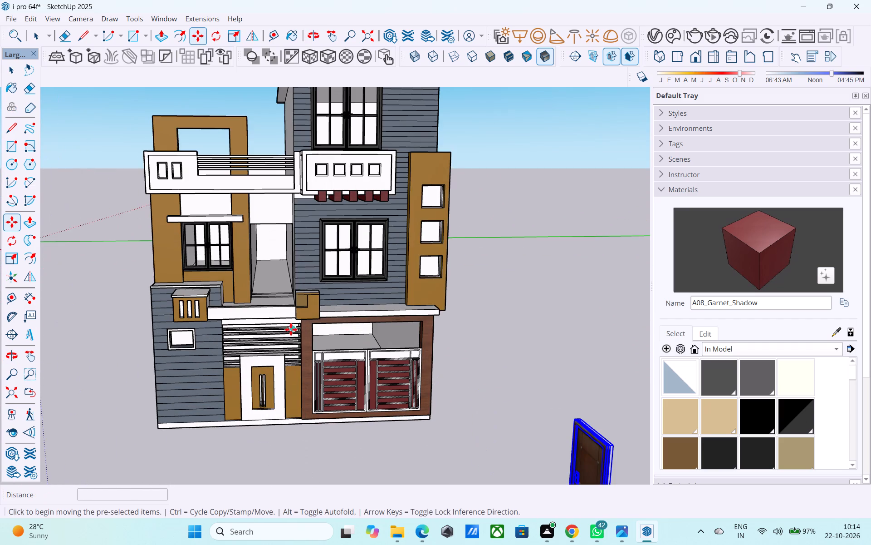
{"action": "middle_click_drag", "start_coordinate": [291, 330], "coordinate": [232, 287]}
{"action": "scroll", "coordinate": [269, 289], "scroll_direction": "down", "scroll_amount": 6}
{"action": "key", "text": "q"}
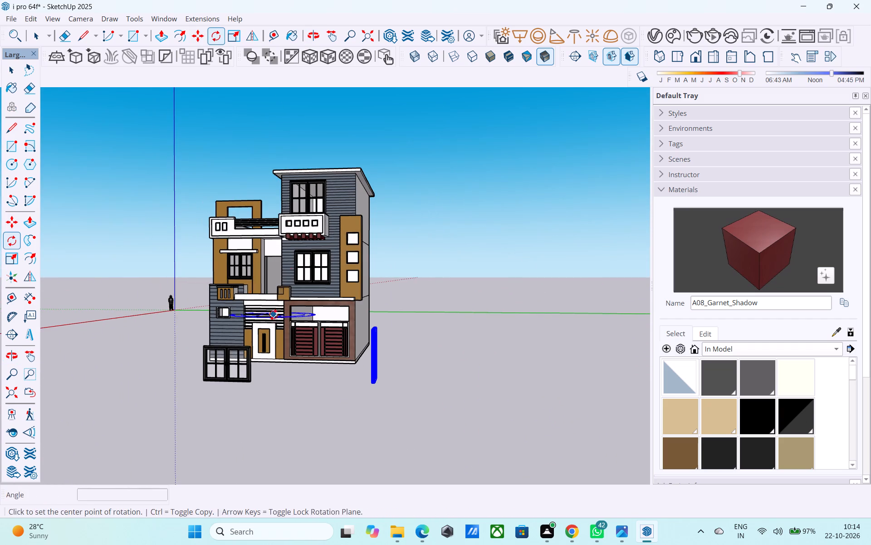
{"action": "middle_click_drag", "start_coordinate": [292, 297], "coordinate": [332, 416]}
{"action": "scroll", "coordinate": [368, 427], "scroll_direction": "up", "scroll_amount": 5}
{"action": "left_click", "coordinate": [371, 455]}
{"action": "left_click", "coordinate": [453, 452]}
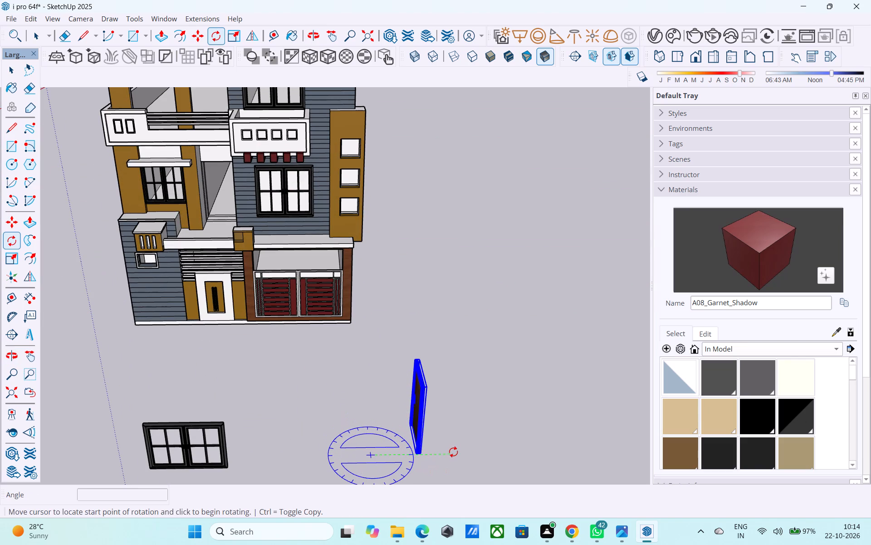
{"action": "left_click", "coordinate": [366, 358]}
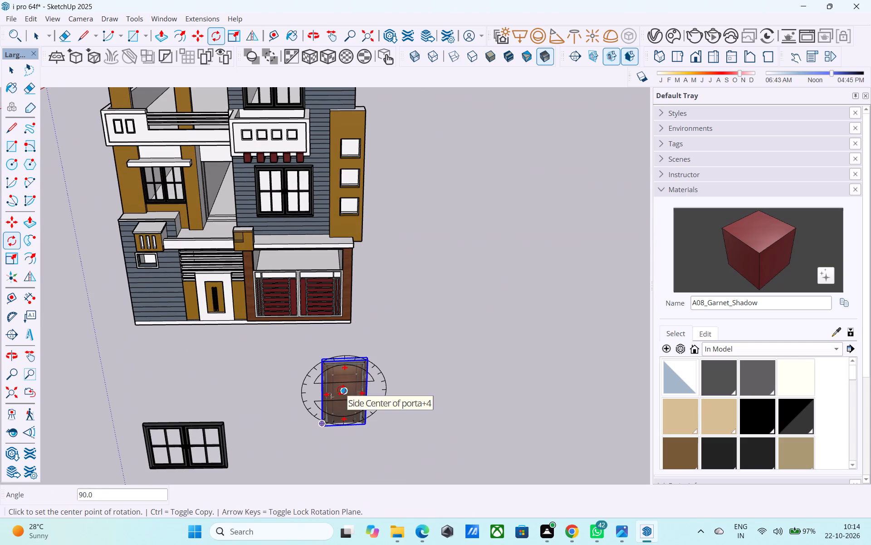
Move the door by its bottom corner about 28' into the first-floor doorway beside the ochre column, and deselect it.
{"action": "key", "text": "m"}
{"action": "middle_click_drag", "start_coordinate": [312, 405], "coordinate": [458, 405]}
{"action": "scroll", "coordinate": [430, 411], "scroll_direction": "up", "scroll_amount": 12}
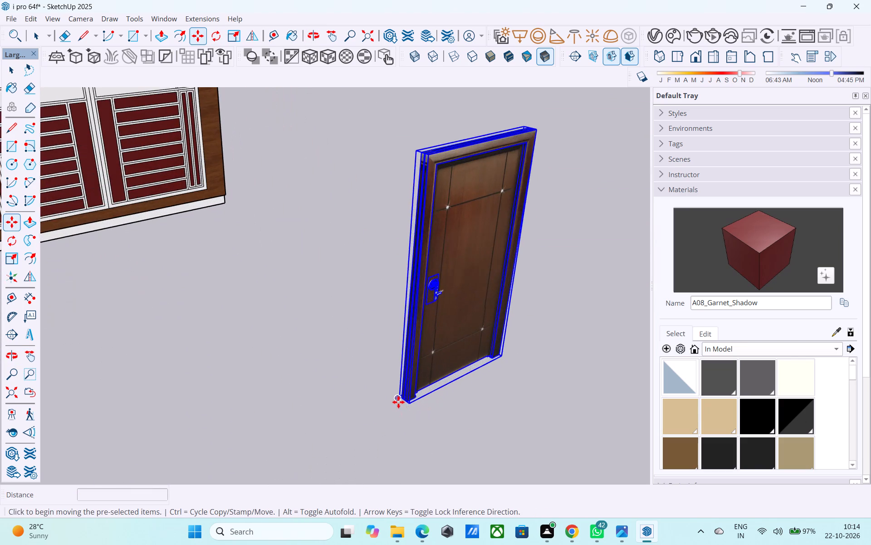
{"action": "left_click", "coordinate": [398, 402]}
{"action": "scroll", "coordinate": [336, 285], "scroll_direction": "down", "scroll_amount": 5}
{"action": "middle_click_drag", "start_coordinate": [332, 287], "coordinate": [411, 457]}
{"action": "middle_click_drag", "start_coordinate": [115, 266], "coordinate": [165, 319]}
{"action": "scroll", "coordinate": [229, 326], "scroll_direction": "up", "scroll_amount": 2}
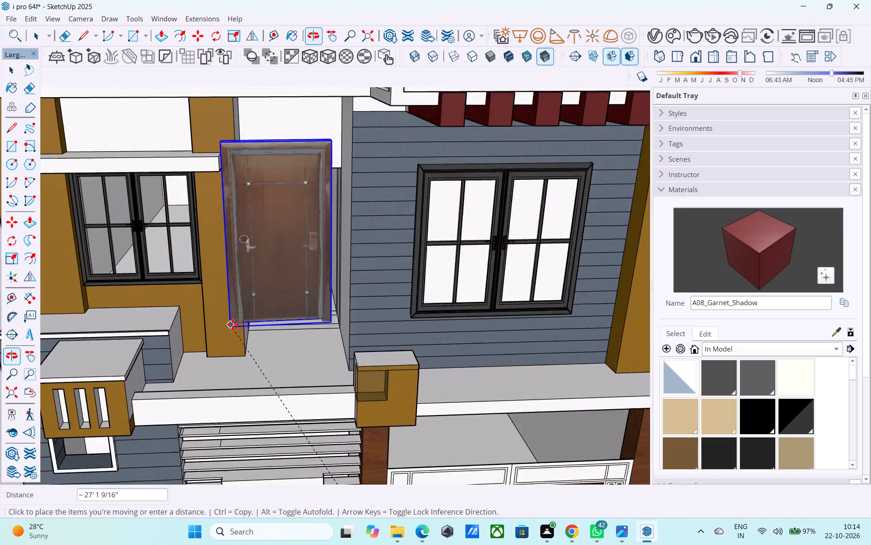
{"action": "scroll", "coordinate": [233, 324], "scroll_direction": "up", "scroll_amount": 18}
{"action": "left_click", "coordinate": [218, 307]}
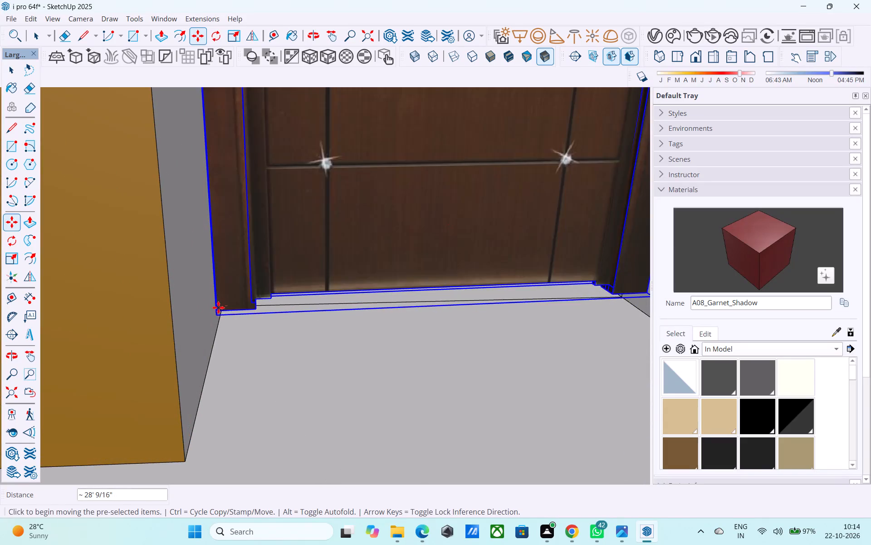
{"action": "scroll", "coordinate": [225, 299], "scroll_direction": "down", "scroll_amount": 20}
{"action": "scroll", "coordinate": [225, 299], "scroll_direction": "down", "scroll_amount": 5}
{"action": "key", "text": "space"}
{"action": "left_click", "coordinate": [537, 263]}
Delete the spare dark-framed double window lying in front of the house.
{"action": "middle_click_drag", "start_coordinate": [361, 329], "coordinate": [341, 248]}
{"action": "scroll", "coordinate": [298, 272], "scroll_direction": "down", "scroll_amount": 5}
{"action": "middle_click_drag", "start_coordinate": [289, 301], "coordinate": [263, 303]}
{"action": "scroll", "coordinate": [264, 305], "scroll_direction": "up", "scroll_amount": 3}
{"action": "middle_click_drag", "start_coordinate": [265, 306], "coordinate": [286, 321]}
{"action": "scroll", "coordinate": [286, 321], "scroll_direction": "down", "scroll_amount": 1}
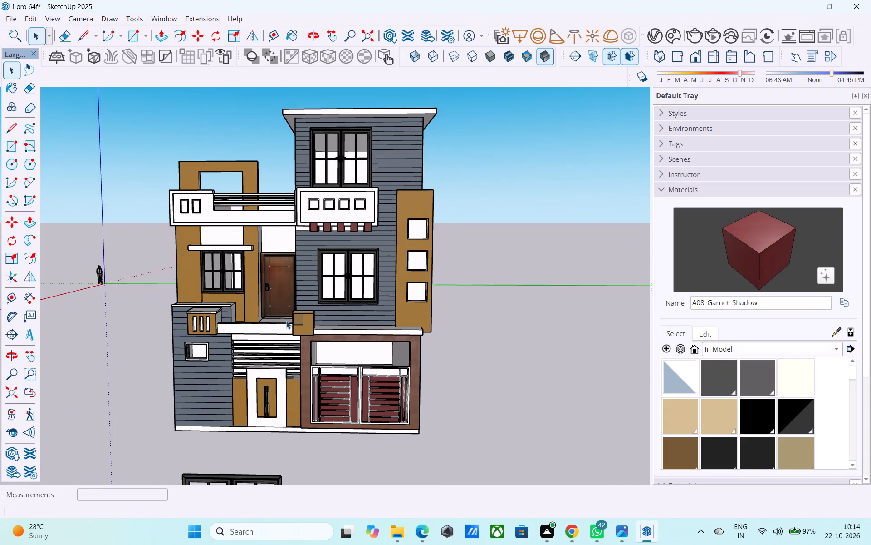
{"action": "scroll", "coordinate": [298, 322], "scroll_direction": "down", "scroll_amount": 7}
{"action": "left_click_drag", "start_coordinate": [304, 416], "coordinate": [254, 399]}
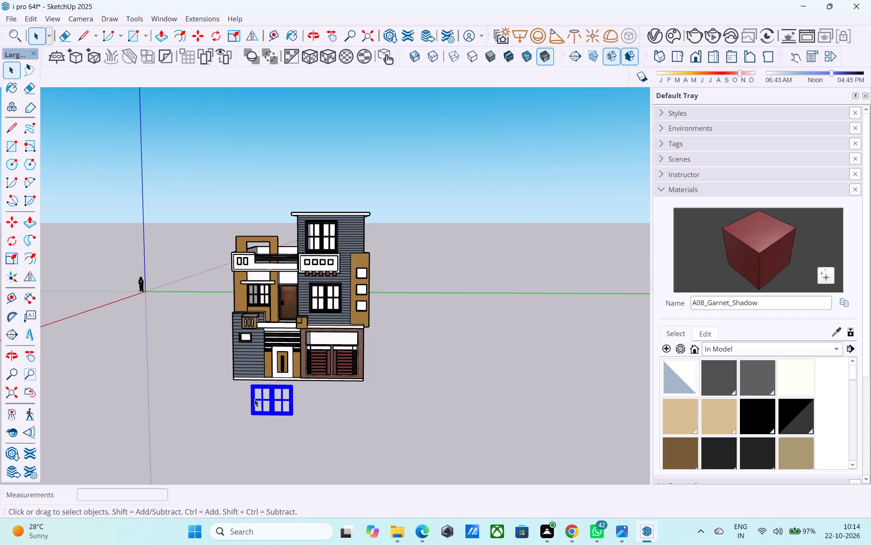
{"action": "key", "text": "Delete"}
Save the model, purging its unused items.
{"action": "key", "text": "ctrl+s"}
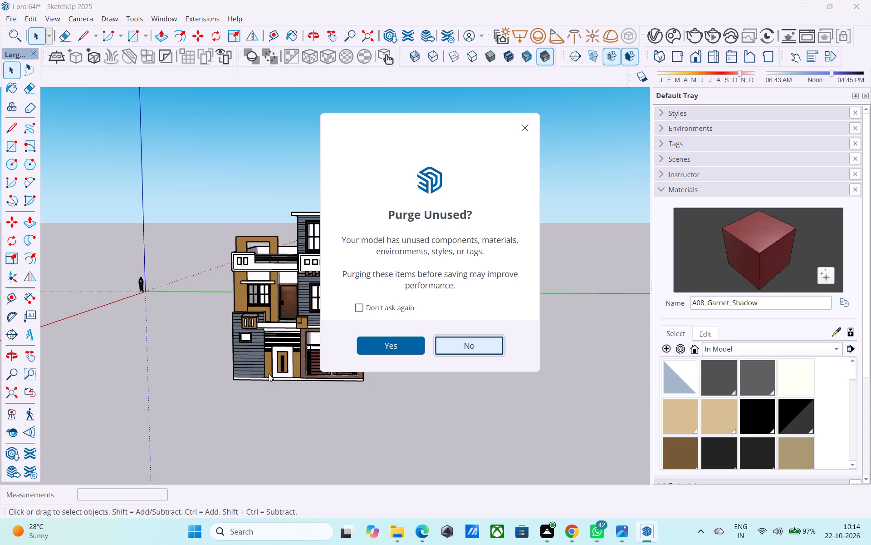
{"action": "left_click", "coordinate": [371, 342]}
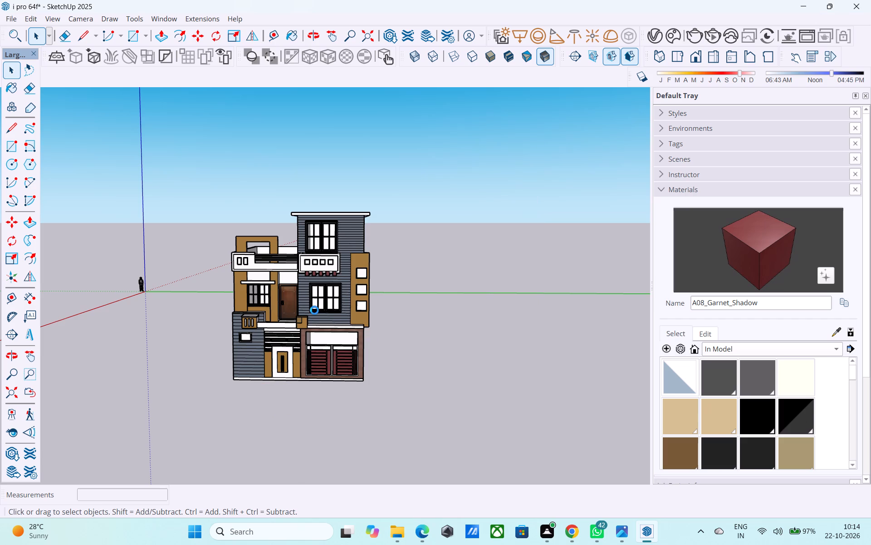
Examine the house facade from the front and both angled sides to check the fitted windows and door.
{"action": "scroll", "coordinate": [314, 310], "scroll_direction": "up", "scroll_amount": 1}
{"action": "middle_click_drag", "start_coordinate": [314, 310], "coordinate": [319, 306]}
{"action": "scroll", "coordinate": [315, 302], "scroll_direction": "up", "scroll_amount": 9}
{"action": "middle_click_drag", "start_coordinate": [315, 301], "coordinate": [329, 309]}
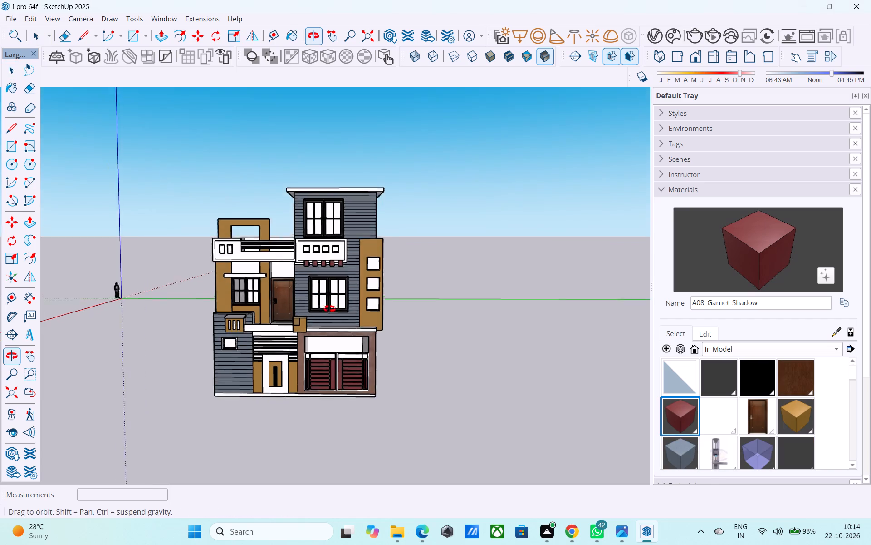
{"action": "middle_click_drag", "start_coordinate": [329, 309], "coordinate": [334, 309]}
{"action": "middle_click_drag", "start_coordinate": [418, 310], "coordinate": [424, 301]}
{"action": "scroll", "coordinate": [425, 300], "scroll_direction": "up", "scroll_amount": 3}
{"action": "middle_click_drag", "start_coordinate": [427, 297], "coordinate": [450, 301]}
{"action": "scroll", "coordinate": [450, 294], "scroll_direction": "down", "scroll_amount": 2}
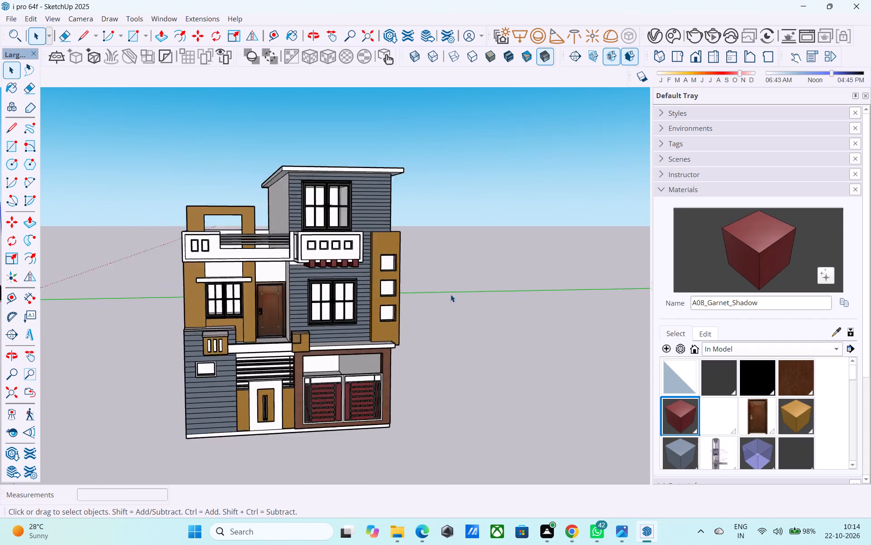
{"action": "scroll", "coordinate": [450, 294], "scroll_direction": "down", "scroll_amount": 3}
{"action": "middle_click_drag", "start_coordinate": [428, 321], "coordinate": [426, 304]}
{"action": "scroll", "coordinate": [430, 307], "scroll_direction": "up", "scroll_amount": 2}
{"action": "middle_click_drag", "start_coordinate": [430, 307], "coordinate": [470, 311]}
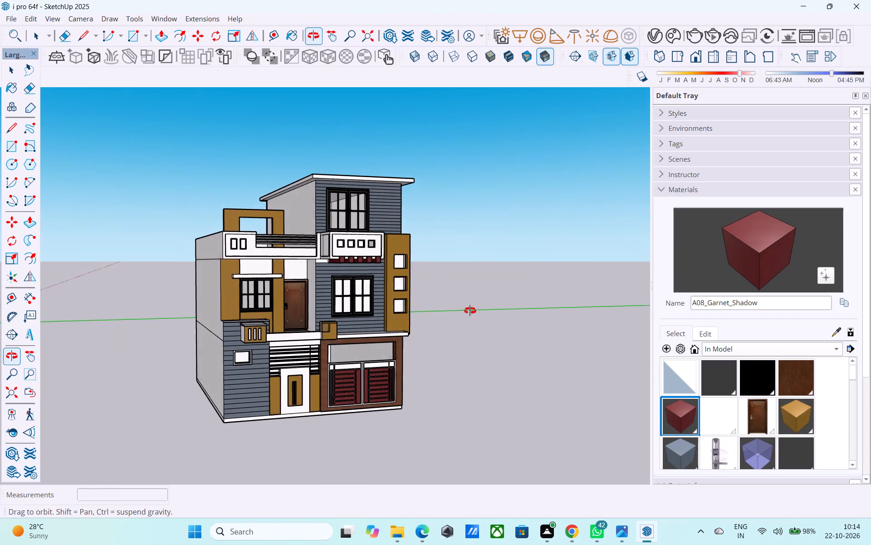
{"action": "middle_click_drag", "start_coordinate": [470, 311], "coordinate": [470, 311]}
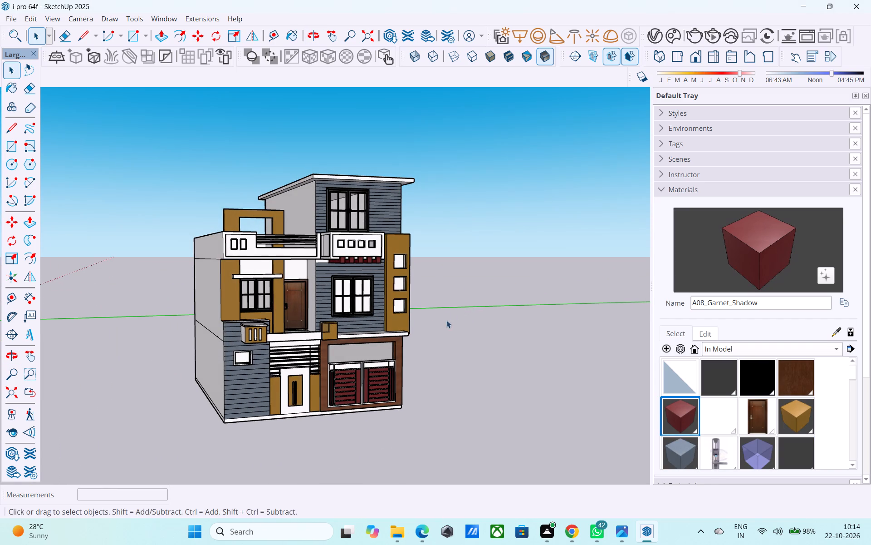
{"action": "middle_click_drag", "start_coordinate": [445, 320], "coordinate": [402, 297]}
{"action": "scroll", "coordinate": [409, 332], "scroll_direction": "up", "scroll_amount": 3}
{"action": "middle_click_drag", "start_coordinate": [411, 335], "coordinate": [472, 365]}
{"action": "middle_click_drag", "start_coordinate": [470, 352], "coordinate": [457, 344]}
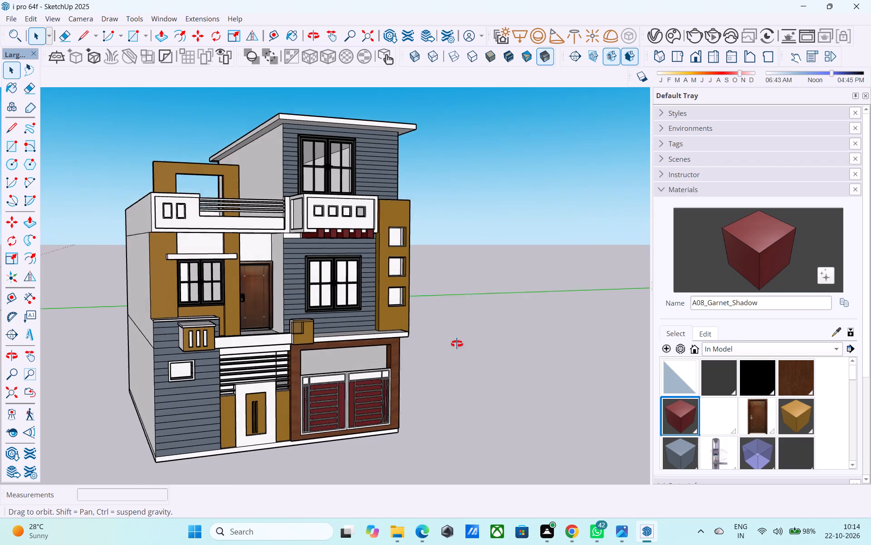
{"action": "middle_click_drag", "start_coordinate": [457, 344], "coordinate": [380, 371]}
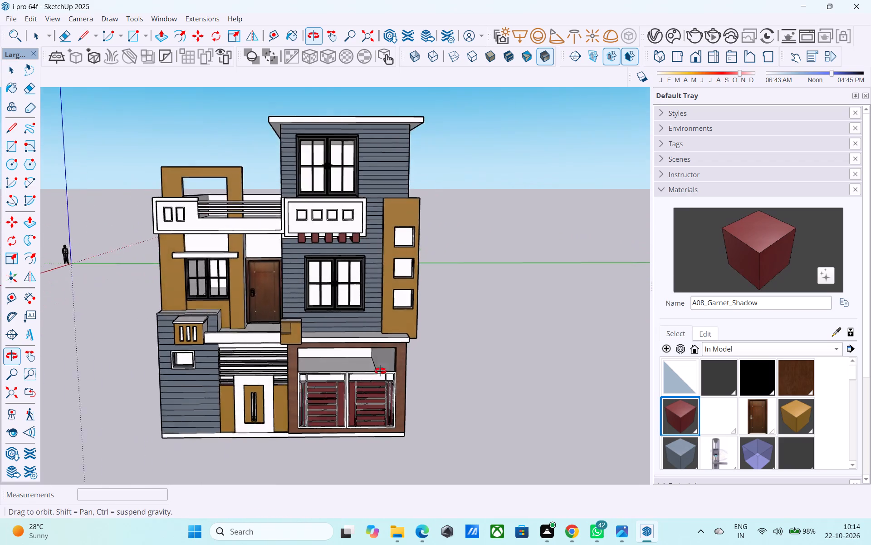
Examine the house facade from the front and angled sides, both near and far, looking for remaining refinements.
{"action": "middle_click_drag", "start_coordinate": [380, 371], "coordinate": [464, 361]}
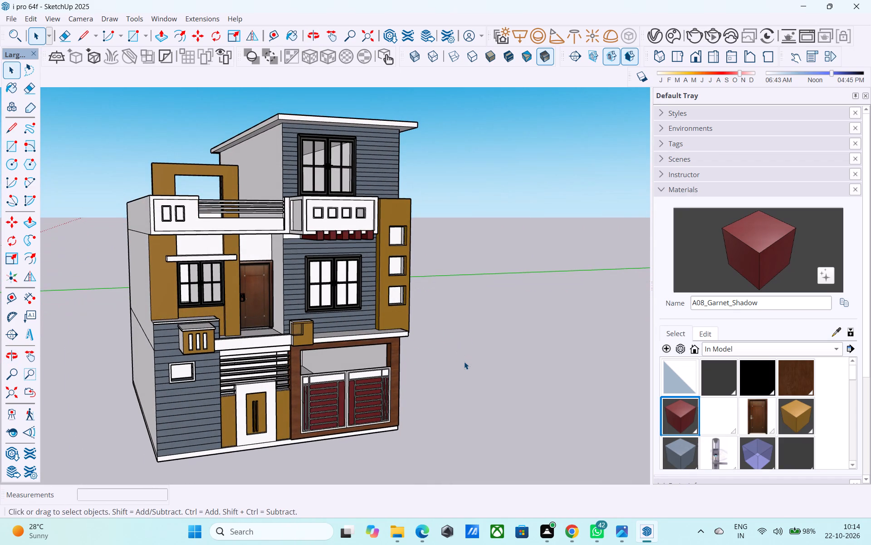
{"action": "middle_click_drag", "start_coordinate": [465, 362], "coordinate": [444, 349]}
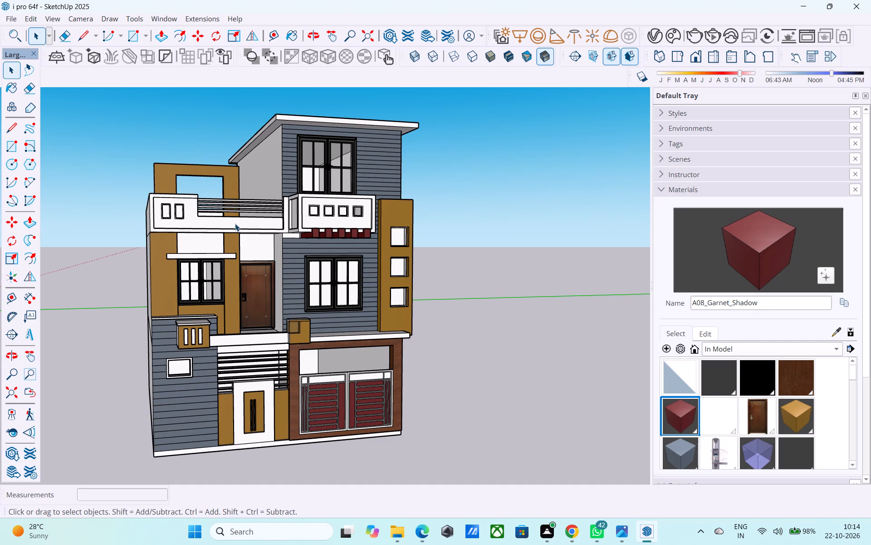
{"action": "middle_click_drag", "start_coordinate": [316, 316], "coordinate": [298, 317]}
{"action": "middle_click", "coordinate": [298, 317]}
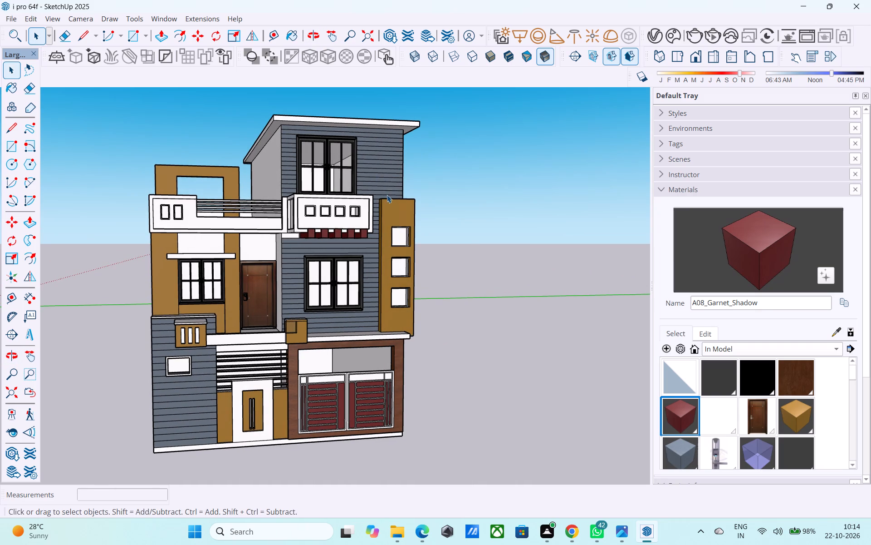
{"action": "scroll", "coordinate": [393, 212], "scroll_direction": "up", "scroll_amount": 3}
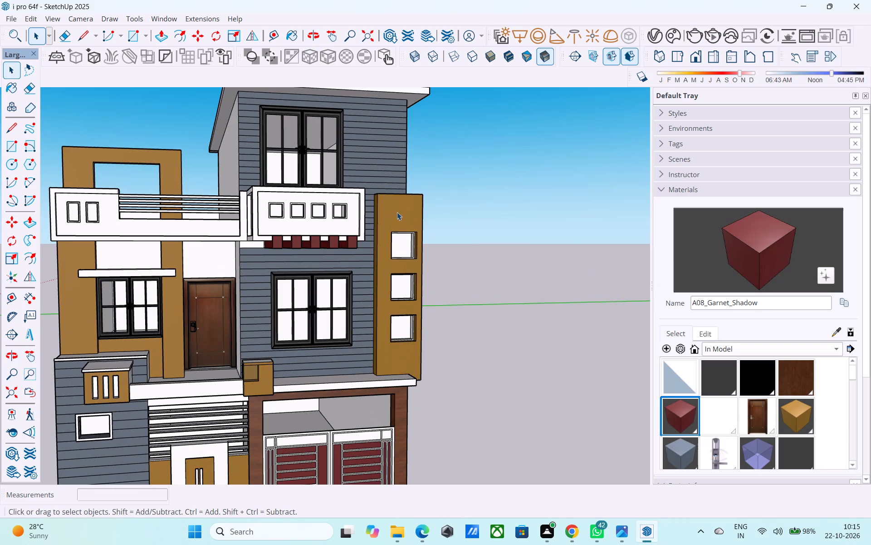
{"action": "scroll", "coordinate": [371, 212], "scroll_direction": "down", "scroll_amount": 8}
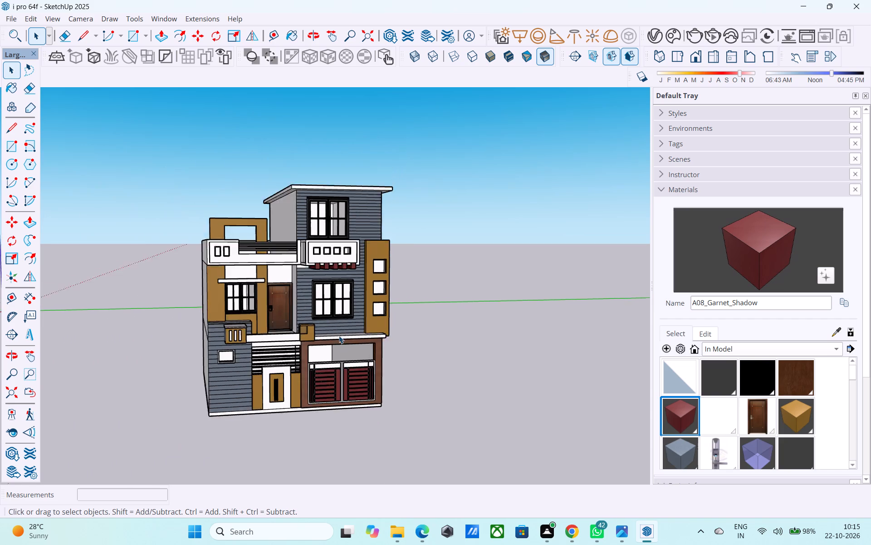
{"action": "middle_click_drag", "start_coordinate": [331, 342], "coordinate": [296, 357]}
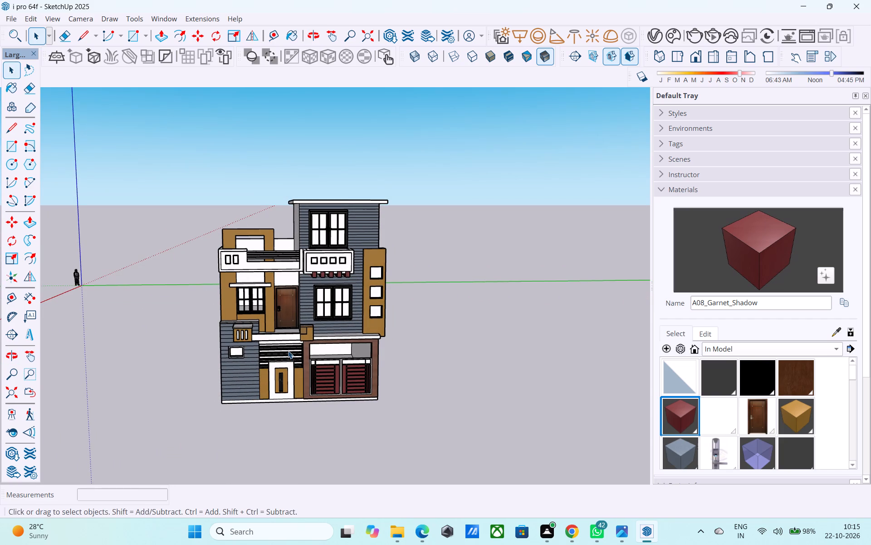
{"action": "middle_click_drag", "start_coordinate": [283, 356], "coordinate": [252, 346]}
{"action": "scroll", "coordinate": [259, 367], "scroll_direction": "up", "scroll_amount": 2}
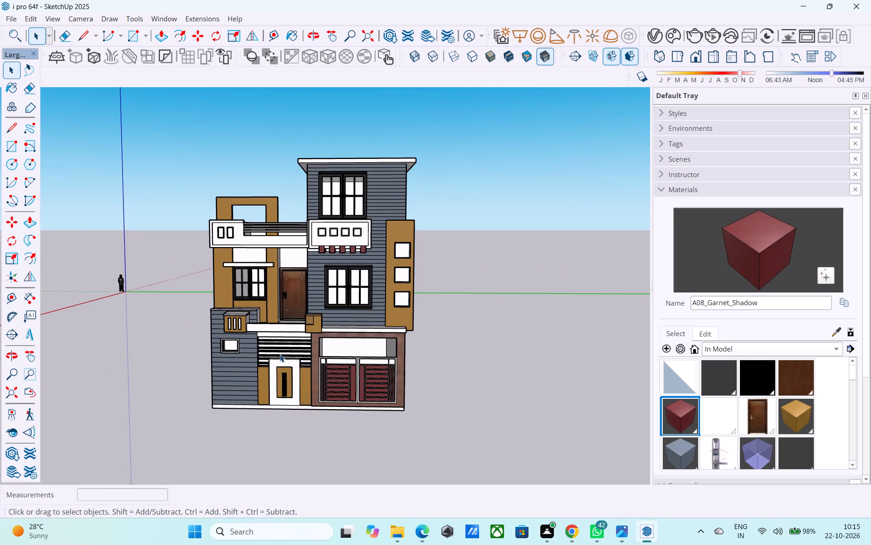
{"action": "middle_click_drag", "start_coordinate": [280, 354], "coordinate": [310, 310]}
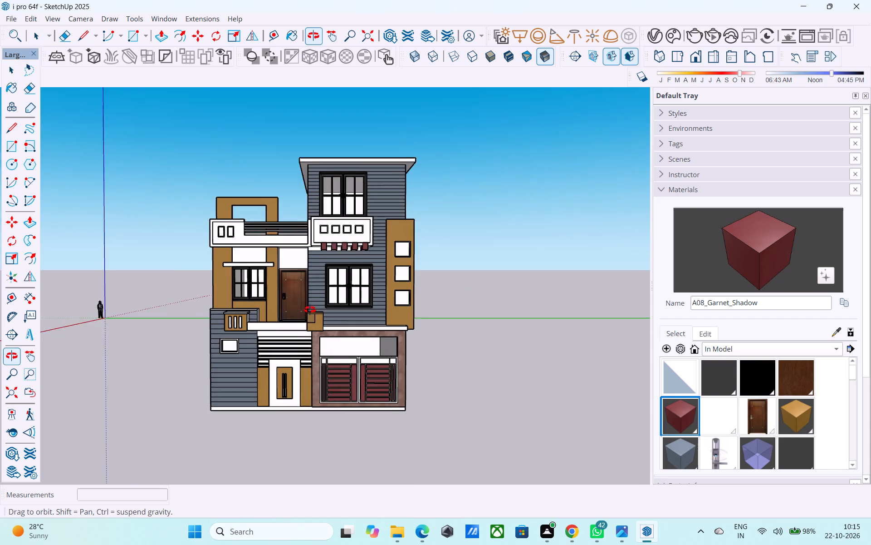
{"action": "middle_click_drag", "start_coordinate": [310, 310], "coordinate": [310, 309]}
{"action": "middle_click_drag", "start_coordinate": [310, 309], "coordinate": [315, 357]}
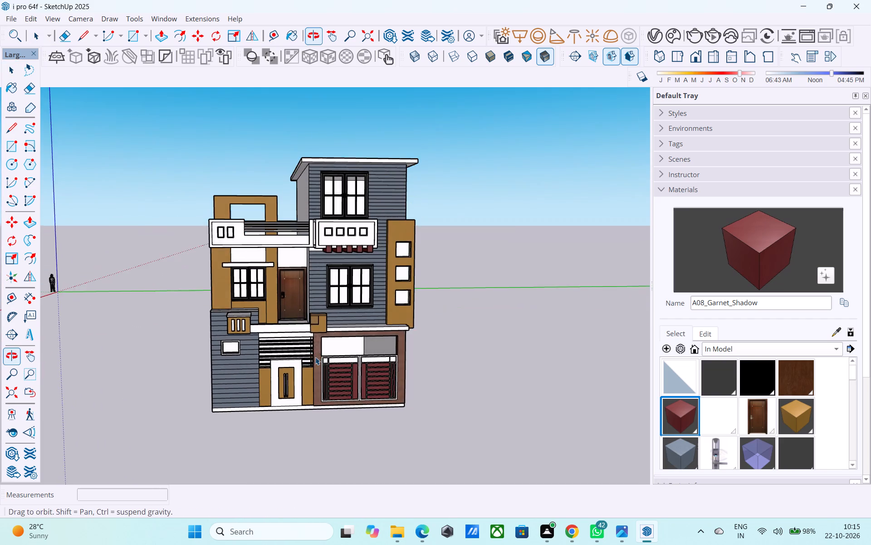
{"action": "scroll", "coordinate": [314, 347], "scroll_direction": "down", "scroll_amount": 1}
{"action": "middle_click_drag", "start_coordinate": [314, 347], "coordinate": [405, 348]}
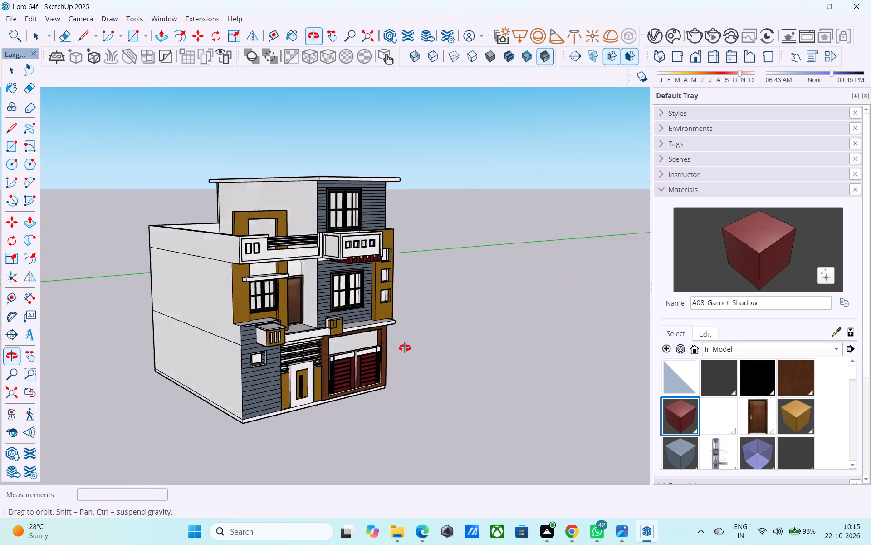
{"action": "middle_click_drag", "start_coordinate": [405, 348], "coordinate": [391, 344]}
{"action": "scroll", "coordinate": [391, 342], "scroll_direction": "up", "scroll_amount": 3}
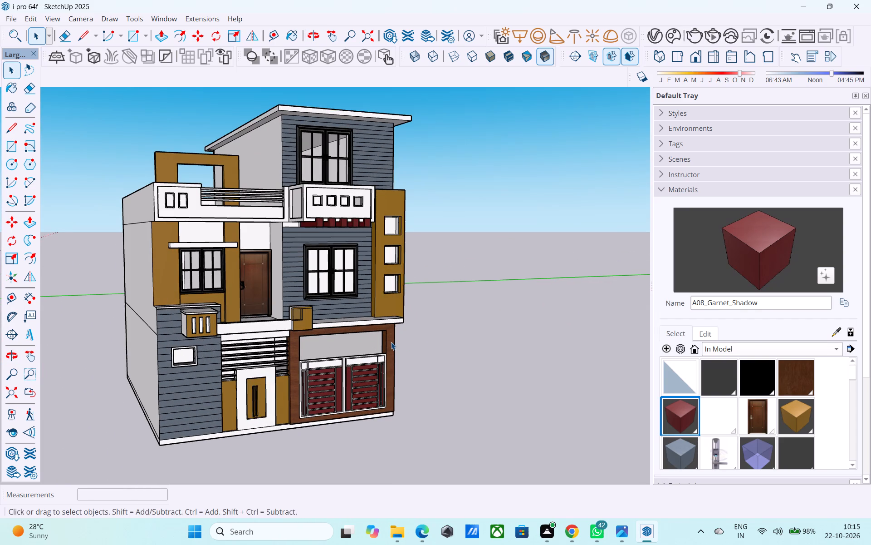
{"action": "scroll", "coordinate": [391, 342], "scroll_direction": "down", "scroll_amount": 5}
Raise the top face of the ochre frame behind the terrace parapet by 1' with Push/Pull, and save the model.
{"action": "middle_click_drag", "start_coordinate": [391, 342], "coordinate": [402, 401]}
{"action": "middle_click_drag", "start_coordinate": [362, 282], "coordinate": [376, 360]}
{"action": "scroll", "coordinate": [273, 274], "scroll_direction": "up", "scroll_amount": 18}
{"action": "left_click", "coordinate": [256, 254]}
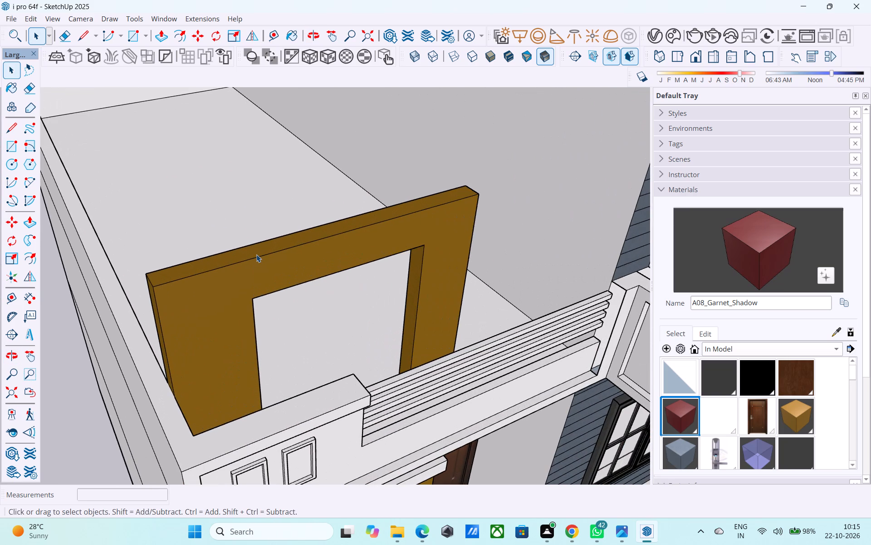
{"action": "key", "text": "p"}
{"action": "left_click", "coordinate": [256, 254]}
{"action": "type", "text": "1'"}
{"action": "key", "text": "Return"}
{"action": "key", "text": "space"}
{"action": "scroll", "coordinate": [255, 238], "scroll_direction": "down", "scroll_amount": 5}
{"action": "middle_click_drag", "start_coordinate": [283, 276], "coordinate": [239, 173]}
{"action": "scroll", "coordinate": [238, 173], "scroll_direction": "down", "scroll_amount": 3}
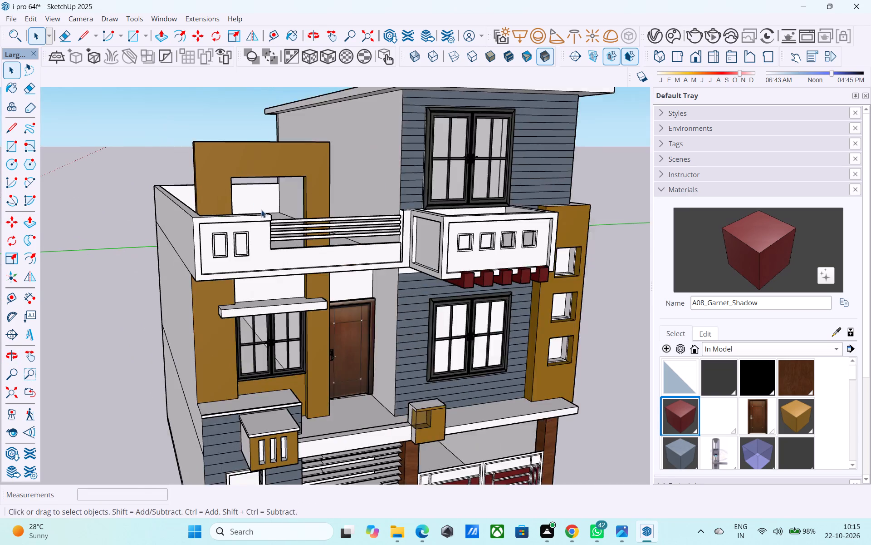
{"action": "scroll", "coordinate": [261, 210], "scroll_direction": "down", "scroll_amount": 6}
{"action": "middle_click_drag", "start_coordinate": [273, 238], "coordinate": [260, 227]}
{"action": "key", "text": "ctrl+s"}
{"action": "key", "text": "space"}
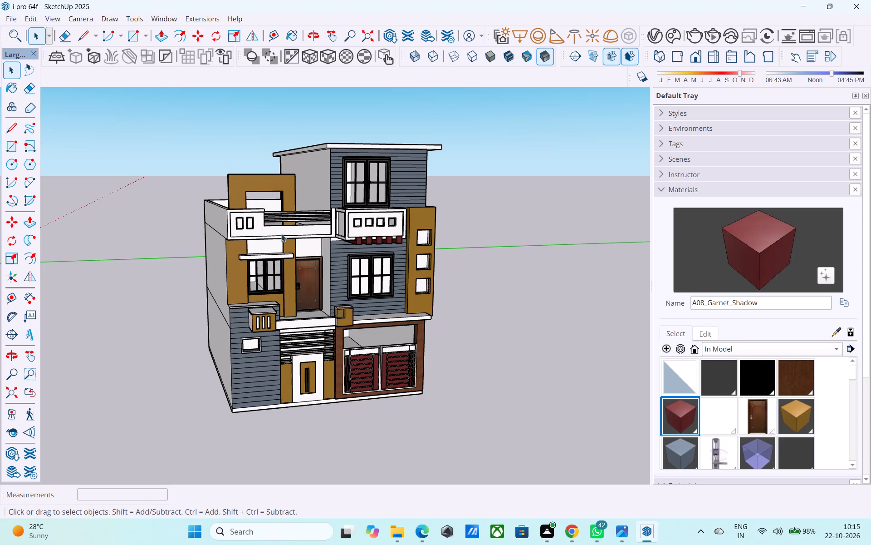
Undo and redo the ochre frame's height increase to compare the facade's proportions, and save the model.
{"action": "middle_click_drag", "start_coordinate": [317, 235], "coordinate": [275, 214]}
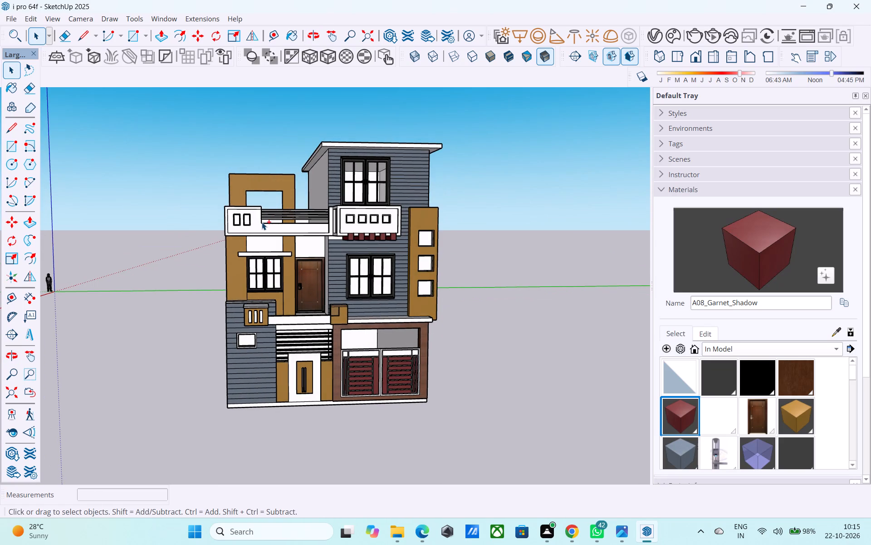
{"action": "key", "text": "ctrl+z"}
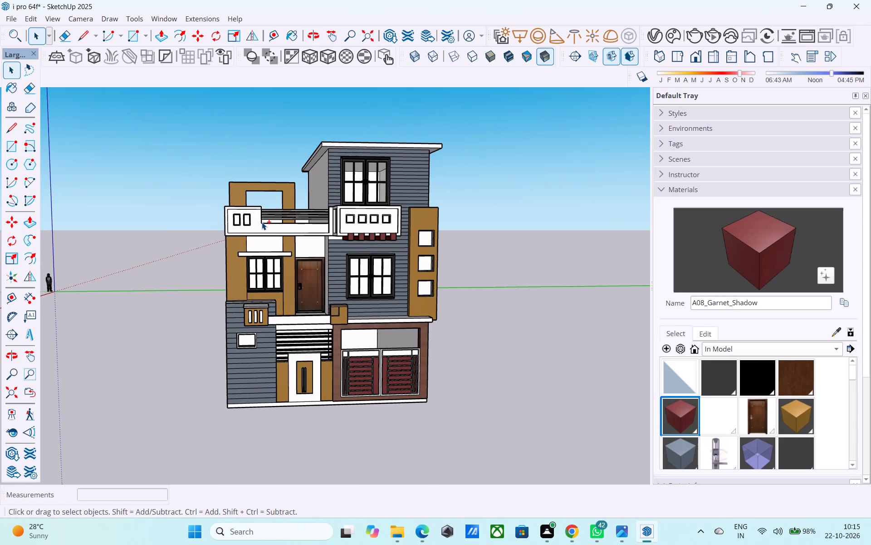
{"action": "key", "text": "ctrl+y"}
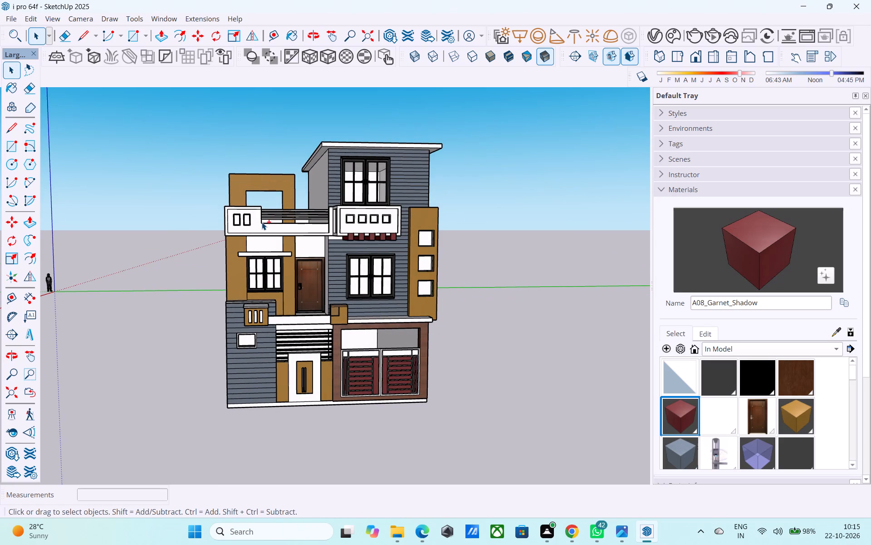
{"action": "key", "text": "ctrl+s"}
Try to scale the wooden first-floor door from its upper corner grip, deselect it and save the model.
{"action": "middle_click_drag", "start_coordinate": [264, 223], "coordinate": [302, 221]}
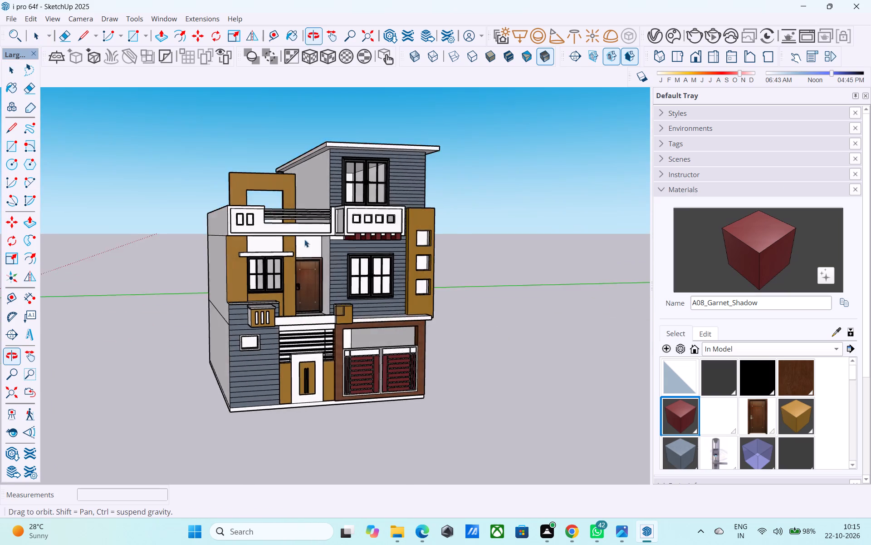
{"action": "scroll", "coordinate": [322, 248], "scroll_direction": "up", "scroll_amount": 17}
{"action": "middle_click_drag", "start_coordinate": [293, 272], "coordinate": [276, 301]}
{"action": "double_click", "coordinate": [276, 302]}
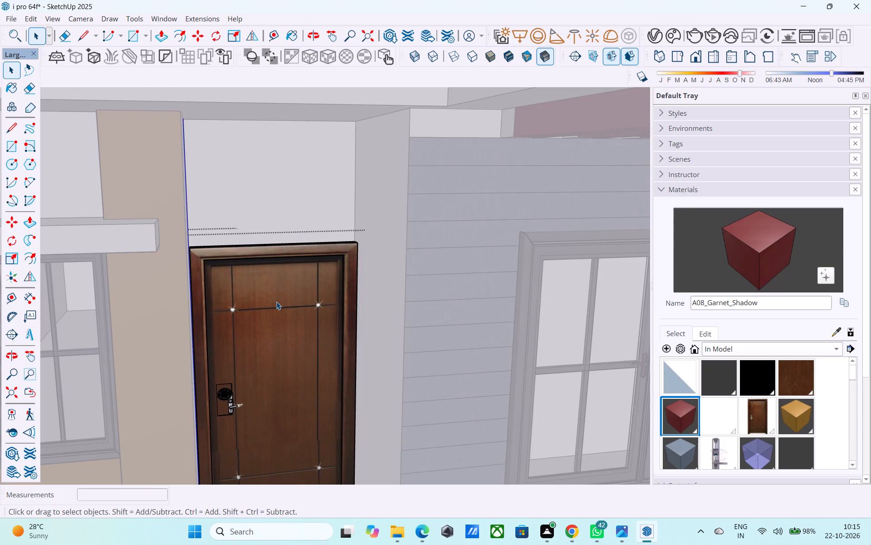
{"action": "left_click", "coordinate": [285, 174]}
{"action": "left_click", "coordinate": [258, 295]}
{"action": "scroll", "coordinate": [257, 295], "scroll_direction": "up", "scroll_amount": 1}
{"action": "key", "text": "s"}
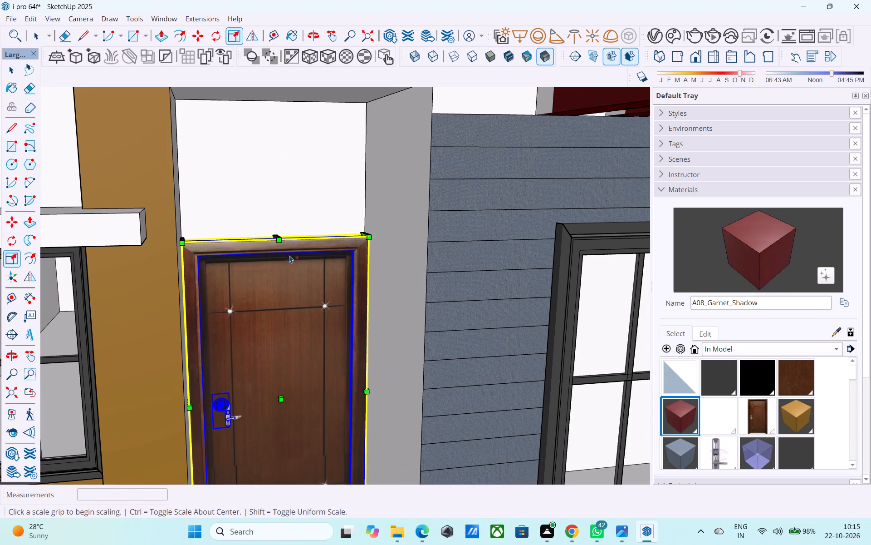
{"action": "left_click", "coordinate": [371, 237]}
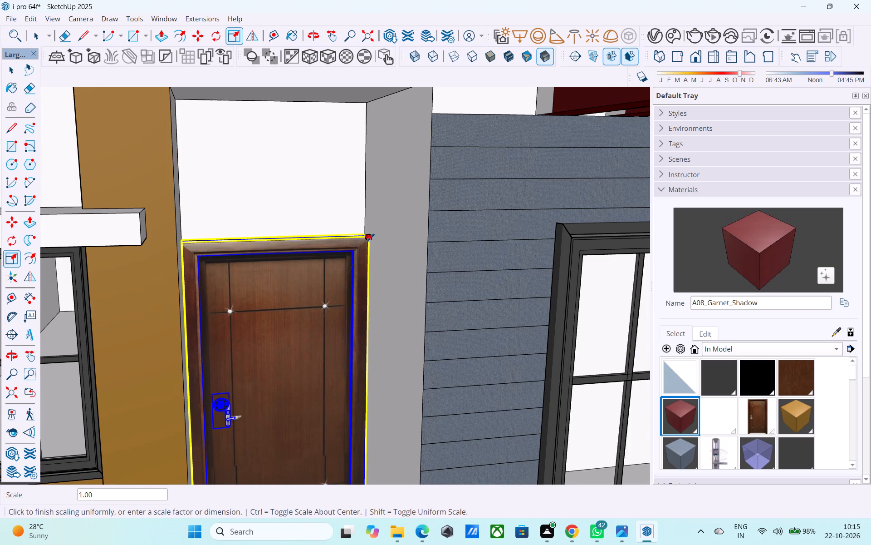
{"action": "left_click", "coordinate": [370, 259]}
{"action": "scroll", "coordinate": [341, 178], "scroll_direction": "down", "scroll_amount": 7}
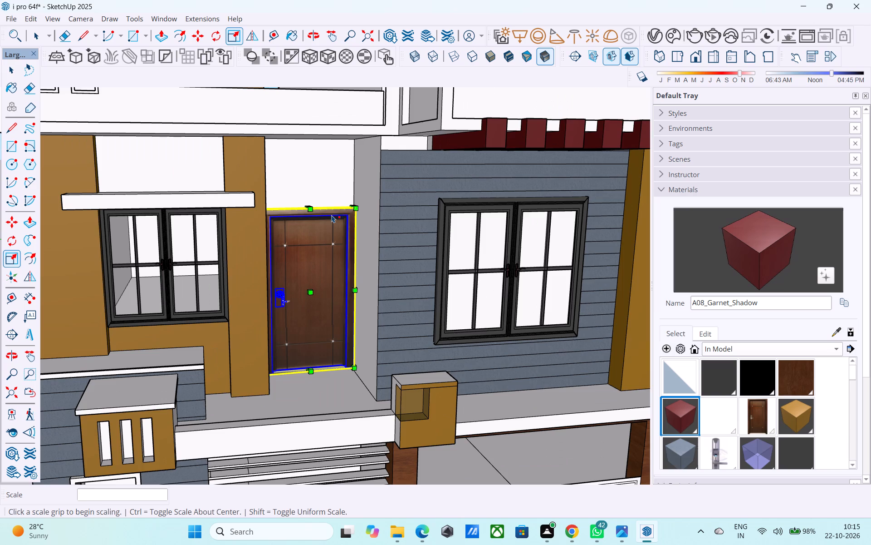
{"action": "key", "text": "space"}
{"action": "scroll", "coordinate": [296, 204], "scroll_direction": "down", "scroll_amount": 12}
{"action": "left_click", "coordinate": [433, 228]}
{"action": "middle_click_drag", "start_coordinate": [396, 242], "coordinate": [391, 223]}
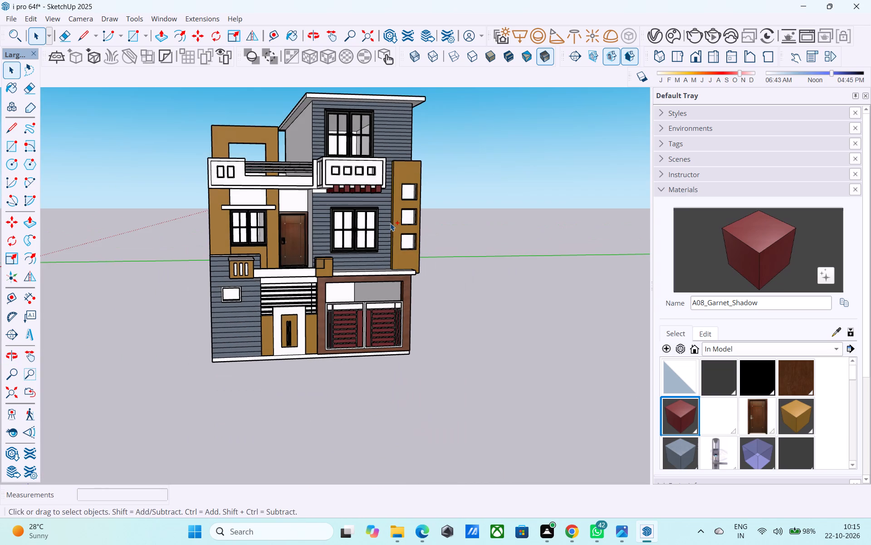
{"action": "key", "text": "ctrl+s"}
{"action": "key", "text": "space"}
Examine the whole house from the front, the side and above, saving the model again along the way.
{"action": "middle_click_drag", "start_coordinate": [340, 234], "coordinate": [330, 235]}
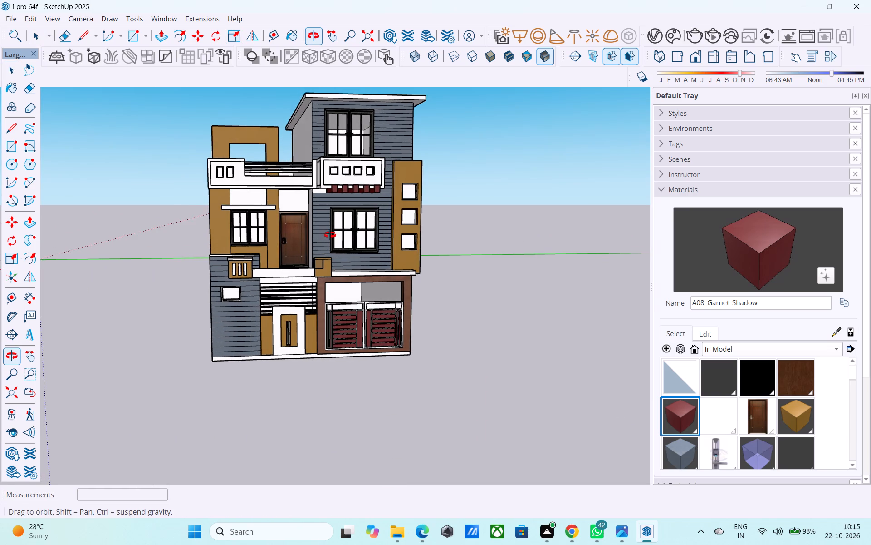
{"action": "middle_click_drag", "start_coordinate": [330, 235], "coordinate": [285, 233]}
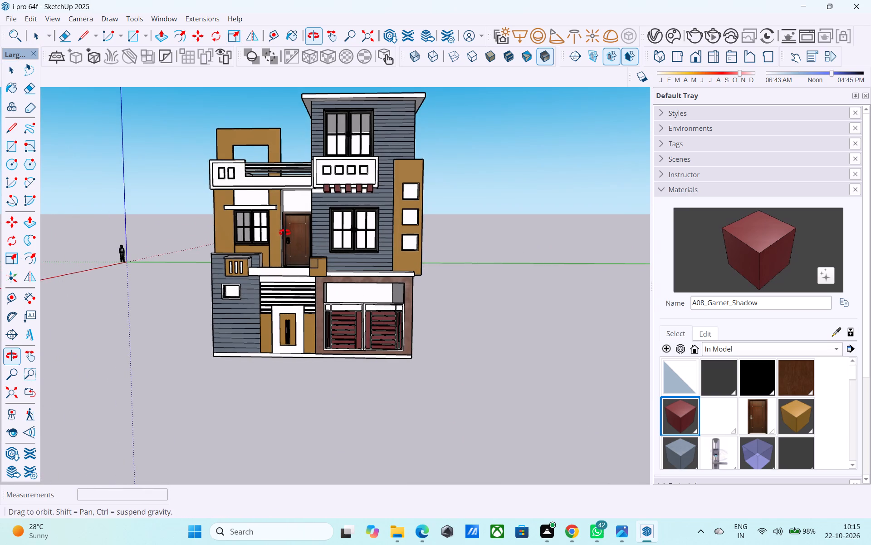
{"action": "middle_click_drag", "start_coordinate": [285, 233], "coordinate": [287, 243]}
{"action": "scroll", "coordinate": [287, 243], "scroll_direction": "down", "scroll_amount": 2}
{"action": "middle_click_drag", "start_coordinate": [287, 243], "coordinate": [456, 236]}
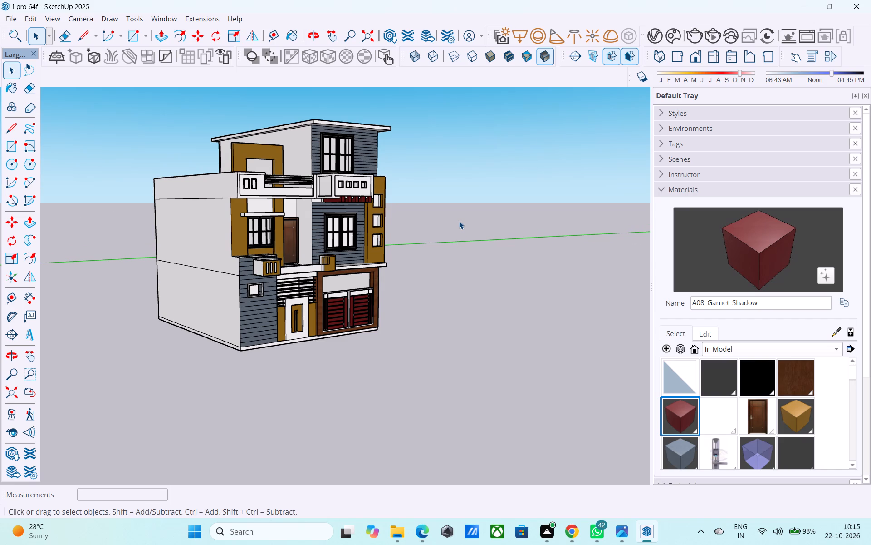
{"action": "middle_click_drag", "start_coordinate": [458, 224], "coordinate": [424, 291]}
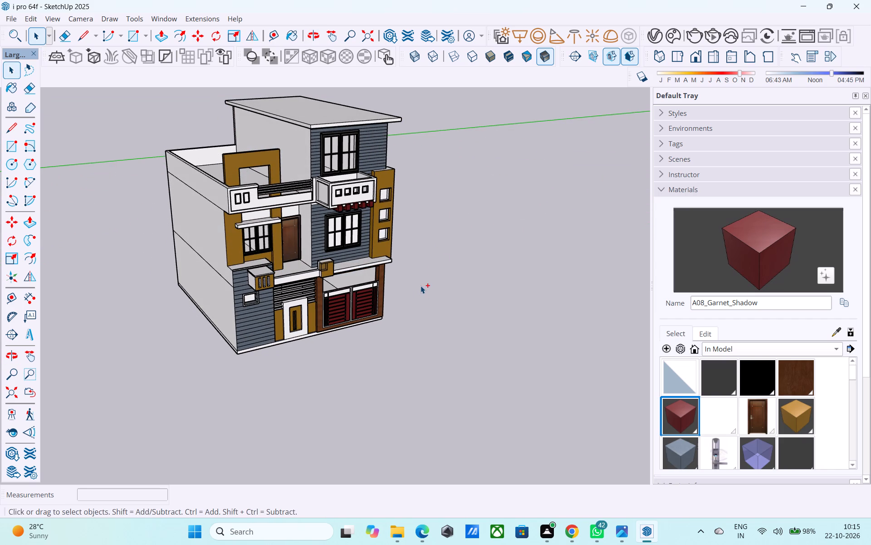
{"action": "key", "text": "ctrl+s"}
{"action": "middle_click_drag", "start_coordinate": [416, 288], "coordinate": [405, 231]}
{"action": "middle_click_drag", "start_coordinate": [393, 241], "coordinate": [396, 277], "text": "shift"}
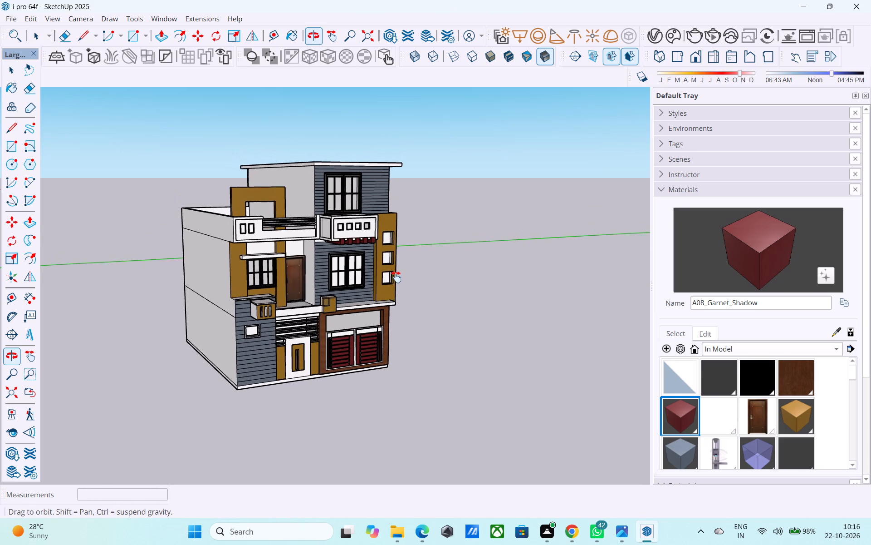
{"action": "middle_click_drag", "start_coordinate": [396, 277], "coordinate": [382, 217], "text": "shift"}
{"action": "scroll", "coordinate": [378, 225], "scroll_direction": "down", "scroll_amount": 2}
{"action": "middle_click_drag", "start_coordinate": [377, 229], "coordinate": [270, 258]}
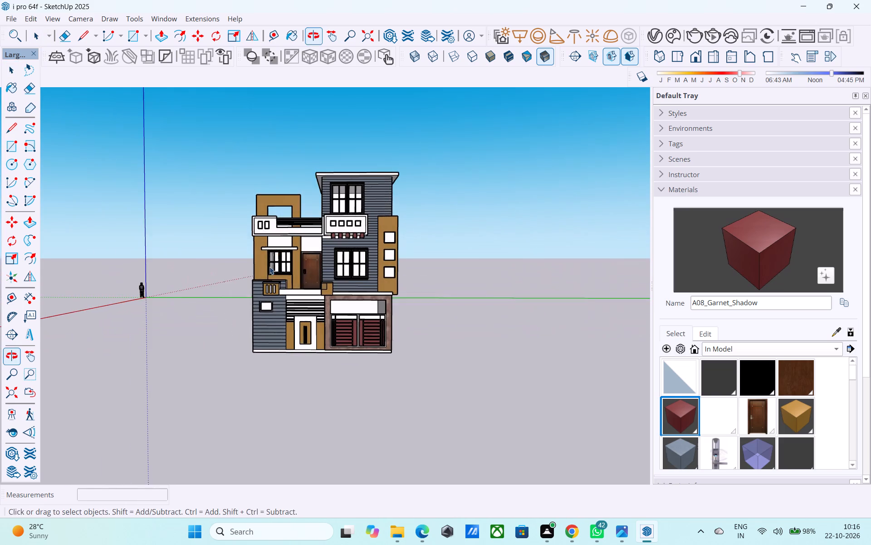
{"action": "middle_click_drag", "start_coordinate": [289, 298], "coordinate": [290, 274], "text": "shift"}
Draw a pane about 2' by 1' 6 1/2" inside the ground-floor wall's small white window frame and paint it Glass_Basic_01.
{"action": "scroll", "coordinate": [294, 275], "scroll_direction": "up", "scroll_amount": 9}
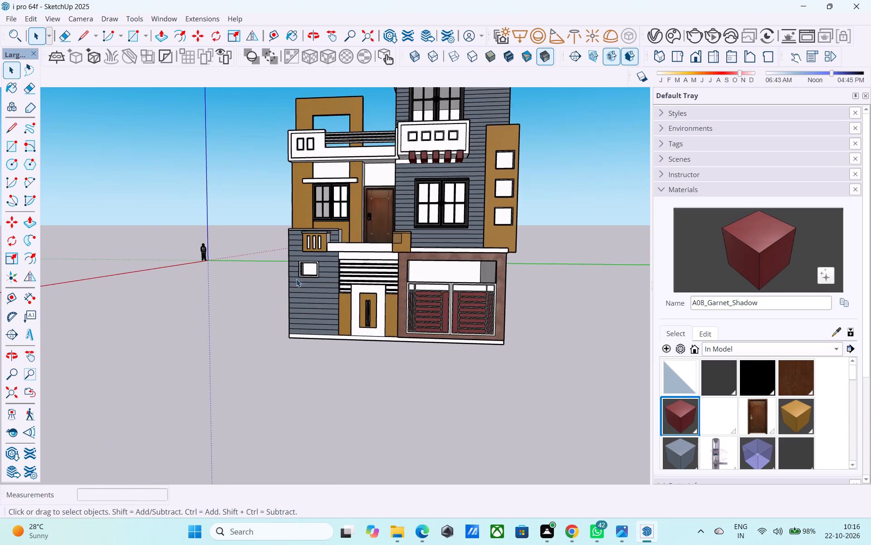
{"action": "scroll", "coordinate": [296, 279], "scroll_direction": "up", "scroll_amount": 14}
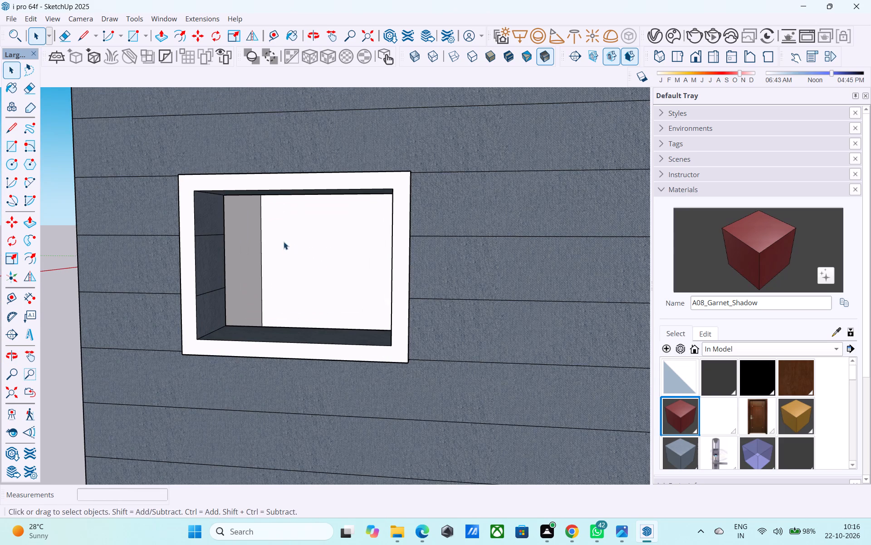
{"action": "key", "text": "r"}
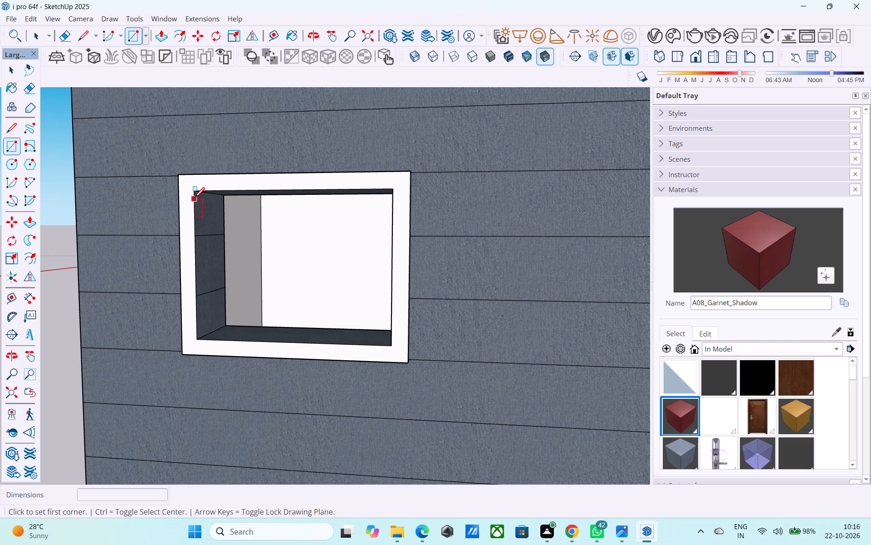
{"action": "left_click", "coordinate": [192, 194]}
{"action": "left_click", "coordinate": [390, 345]}
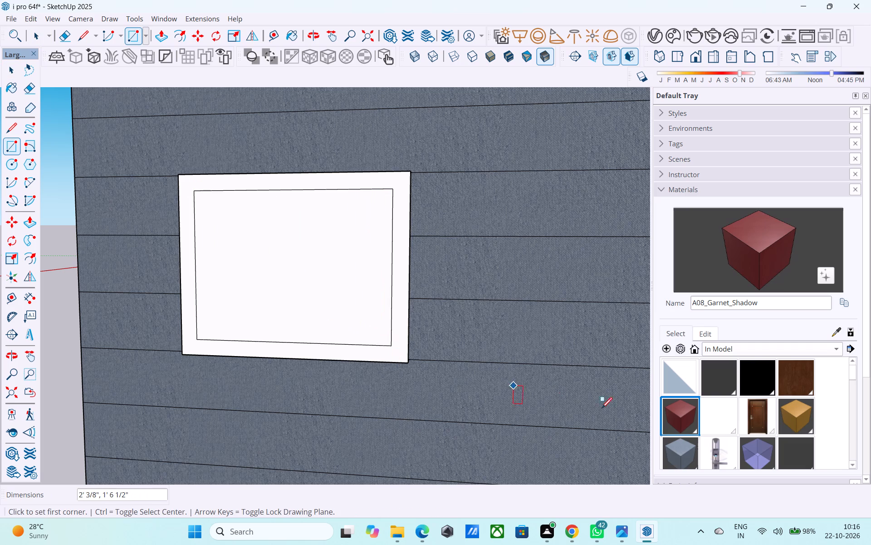
{"action": "left_click", "coordinate": [763, 460]}
{"action": "left_click", "coordinate": [366, 312]}
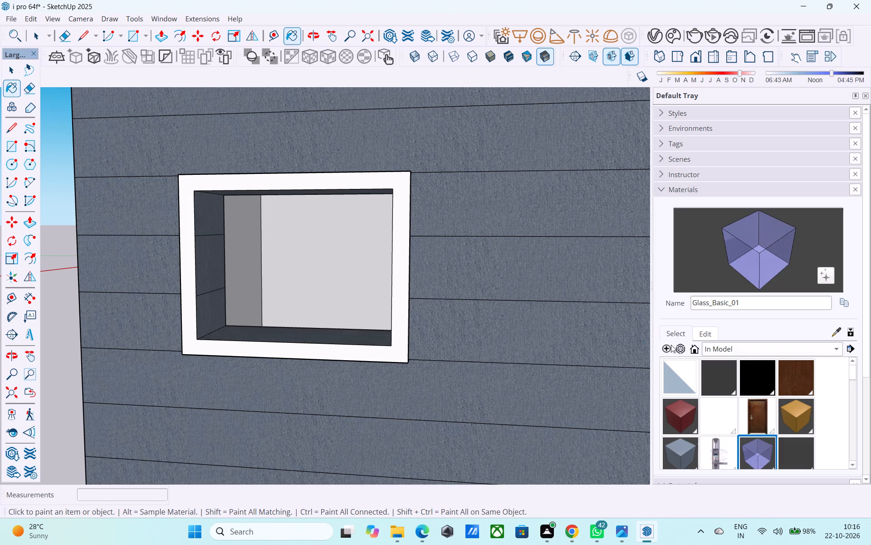
{"action": "scroll", "coordinate": [226, 385], "scroll_direction": "down", "scroll_amount": 13}
{"action": "scroll", "coordinate": [201, 370], "scroll_direction": "up", "scroll_amount": 1}
{"action": "scroll", "coordinate": [201, 370], "scroll_direction": "down", "scroll_amount": 2}
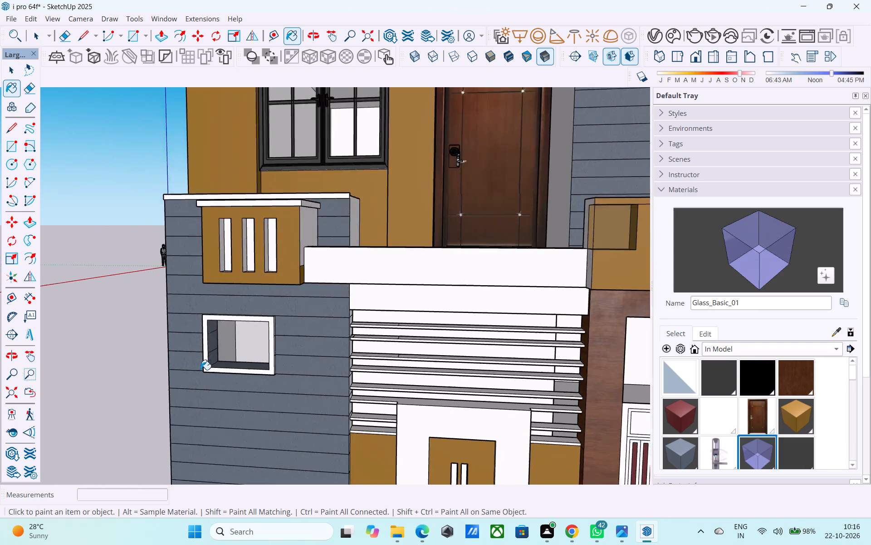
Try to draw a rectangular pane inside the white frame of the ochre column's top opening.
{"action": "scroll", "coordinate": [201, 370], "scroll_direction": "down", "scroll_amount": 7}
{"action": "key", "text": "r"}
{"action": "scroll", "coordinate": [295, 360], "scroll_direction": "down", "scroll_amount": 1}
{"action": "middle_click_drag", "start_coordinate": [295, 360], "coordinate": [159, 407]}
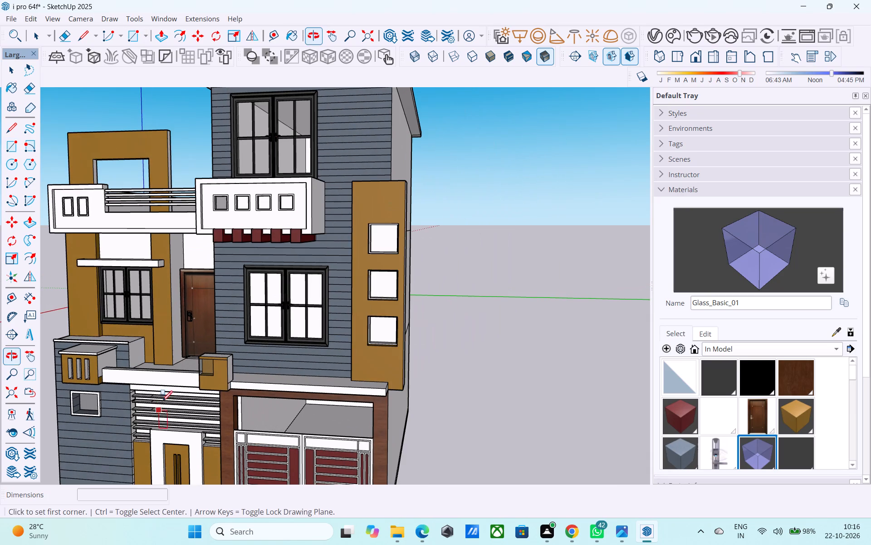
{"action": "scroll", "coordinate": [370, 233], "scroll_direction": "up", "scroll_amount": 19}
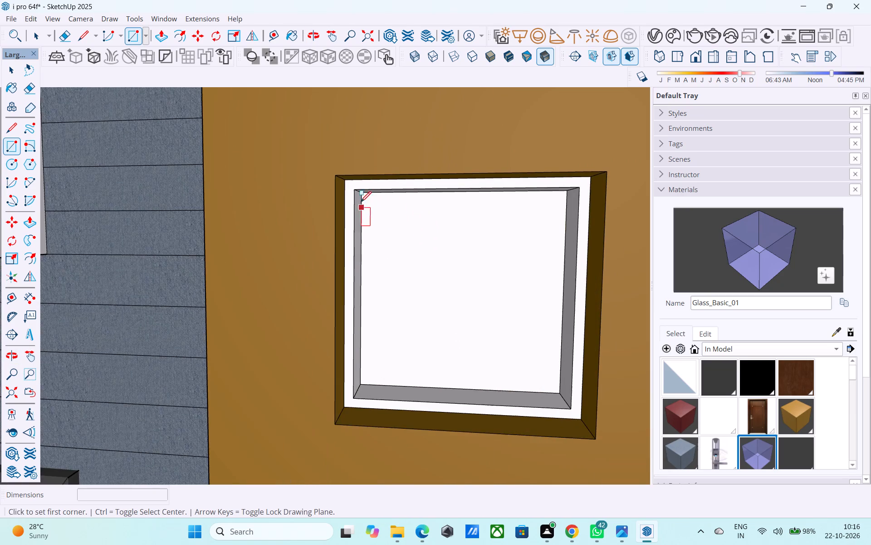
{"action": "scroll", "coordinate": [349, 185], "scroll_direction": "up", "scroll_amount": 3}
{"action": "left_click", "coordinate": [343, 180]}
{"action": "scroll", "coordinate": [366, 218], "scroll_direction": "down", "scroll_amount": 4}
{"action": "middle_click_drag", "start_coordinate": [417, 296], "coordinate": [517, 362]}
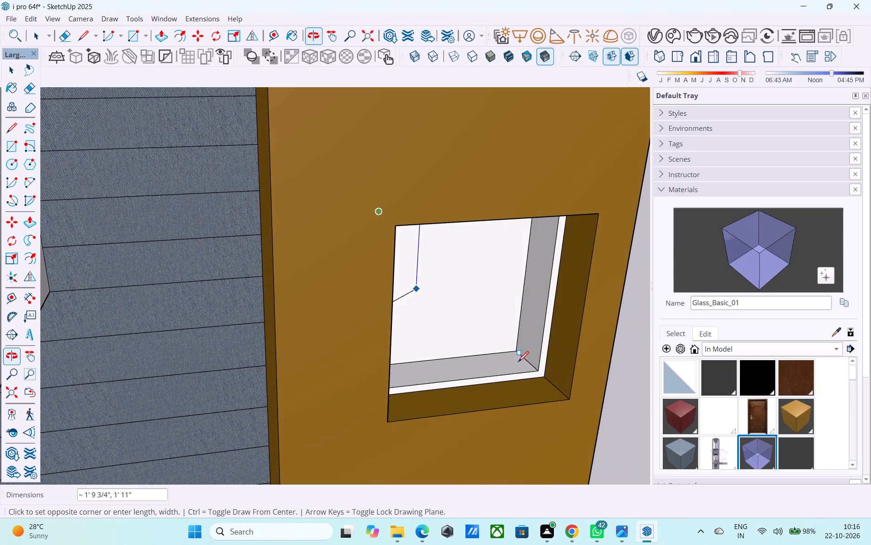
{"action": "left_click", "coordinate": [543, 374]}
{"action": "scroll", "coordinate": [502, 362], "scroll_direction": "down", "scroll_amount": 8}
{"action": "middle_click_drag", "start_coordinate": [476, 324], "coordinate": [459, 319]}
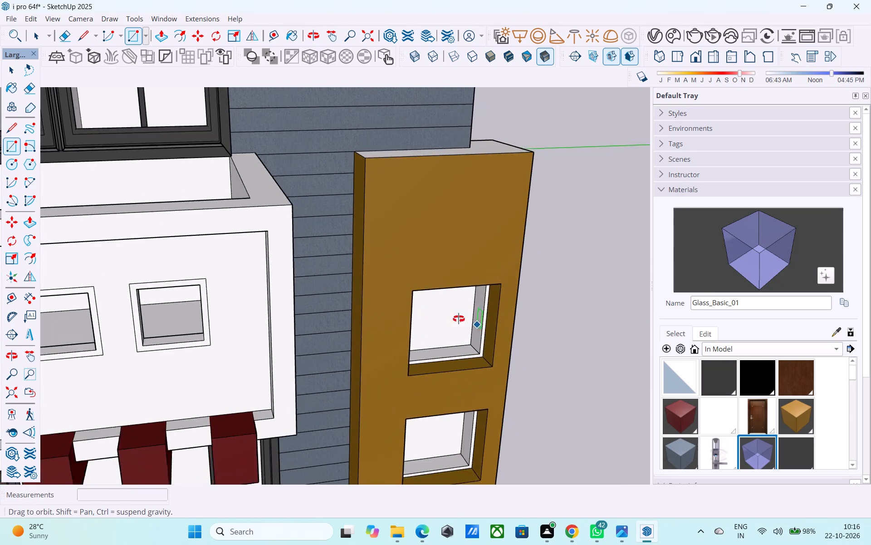
Draw a rectangular pane between opposite inner corners of the white frame in the ochre column's top opening.
{"action": "middle_click_drag", "start_coordinate": [459, 319], "coordinate": [265, 284]}
{"action": "scroll", "coordinate": [518, 365], "scroll_direction": "up", "scroll_amount": 1}
{"action": "middle_click_drag", "start_coordinate": [515, 362], "coordinate": [523, 254]}
{"action": "scroll", "coordinate": [429, 252], "scroll_direction": "up", "scroll_amount": 9}
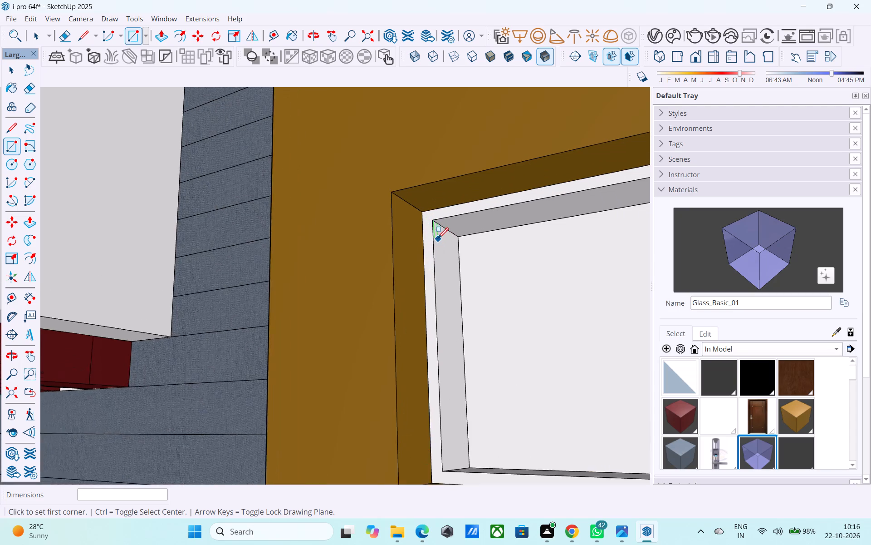
{"action": "left_click", "coordinate": [435, 222]}
{"action": "scroll", "coordinate": [440, 230], "scroll_direction": "down", "scroll_amount": 4}
{"action": "middle_click_drag", "start_coordinate": [506, 312], "coordinate": [557, 325]}
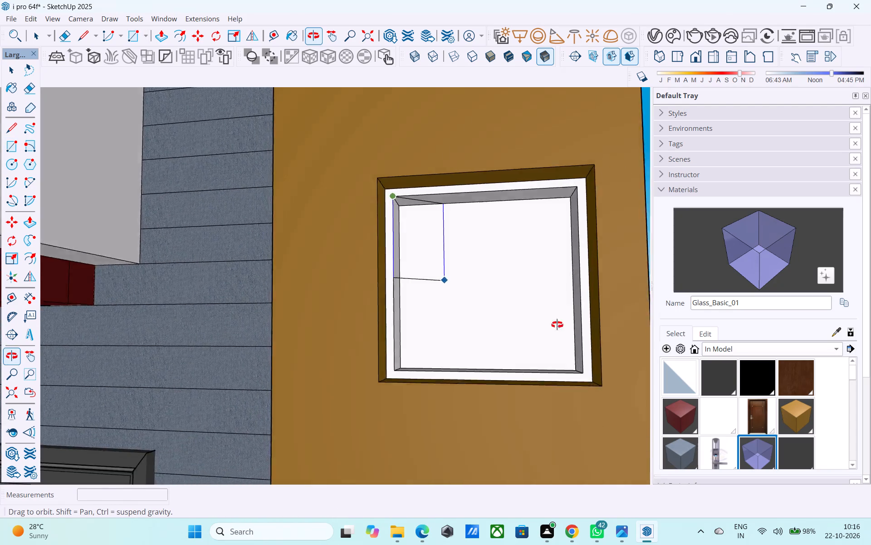
{"action": "middle_click_drag", "start_coordinate": [557, 325], "coordinate": [567, 335]}
{"action": "scroll", "coordinate": [573, 354], "scroll_direction": "up", "scroll_amount": 3}
{"action": "left_click", "coordinate": [577, 388]}
{"action": "scroll", "coordinate": [426, 231], "scroll_direction": "down", "scroll_amount": 5}
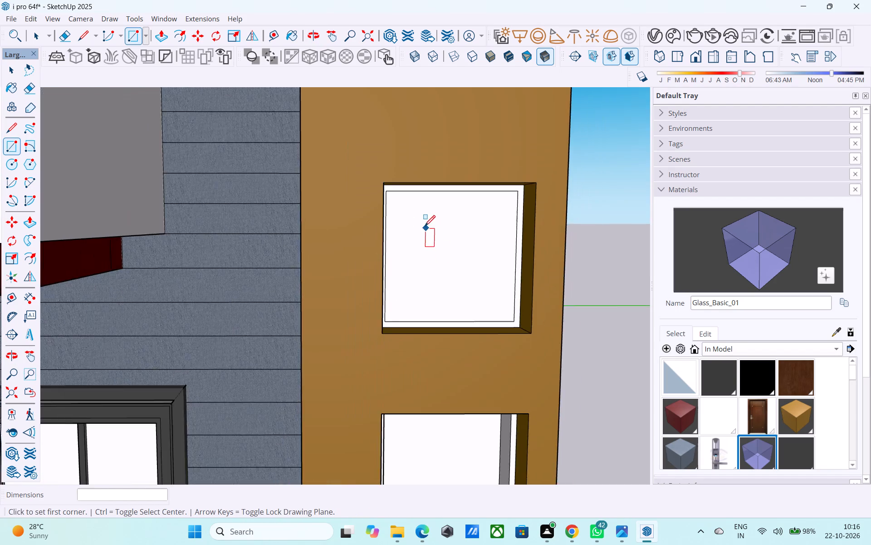
Draw a pane 1' 10" by 1' 10" inside the white frame of the ochre column's middle opening.
{"action": "scroll", "coordinate": [425, 227], "scroll_direction": "down", "scroll_amount": 6}
{"action": "middle_click_drag", "start_coordinate": [421, 342], "coordinate": [288, 235], "text": "shift"}
{"action": "scroll", "coordinate": [339, 288], "scroll_direction": "up", "scroll_amount": 12}
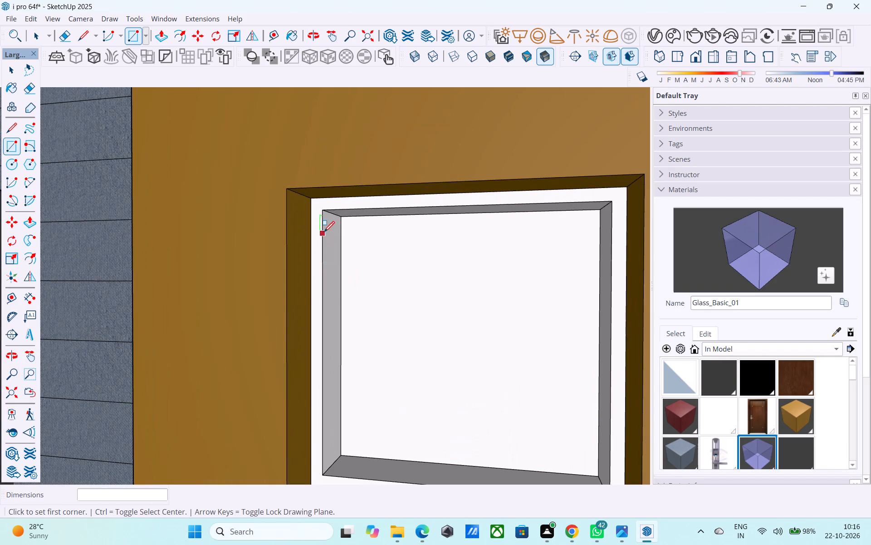
{"action": "left_click", "coordinate": [326, 214]}
{"action": "scroll", "coordinate": [399, 313], "scroll_direction": "down", "scroll_amount": 4}
{"action": "middle_click_drag", "start_coordinate": [452, 370], "coordinate": [467, 325]}
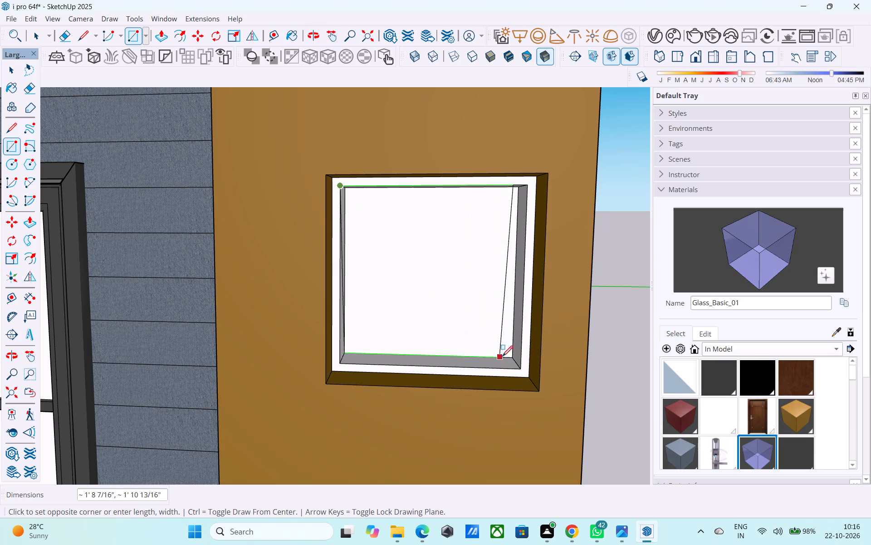
{"action": "left_click", "coordinate": [522, 368]}
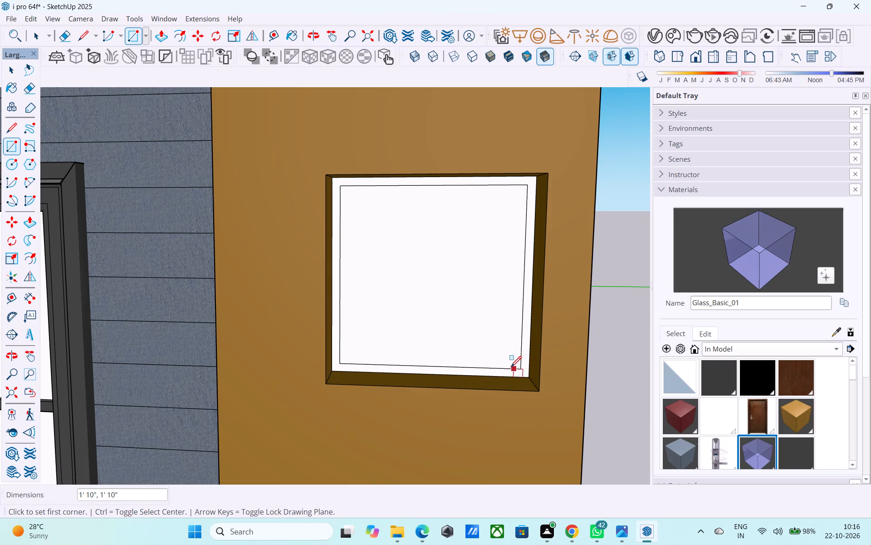
Draw a rectangular pane inside the white frame of the ochre column's bottom opening.
{"action": "scroll", "coordinate": [486, 372], "scroll_direction": "down", "scroll_amount": 5}
{"action": "middle_click_drag", "start_coordinate": [480, 379], "coordinate": [392, 141], "text": "shift"}
{"action": "middle_click_drag", "start_coordinate": [337, 259], "coordinate": [322, 193]}
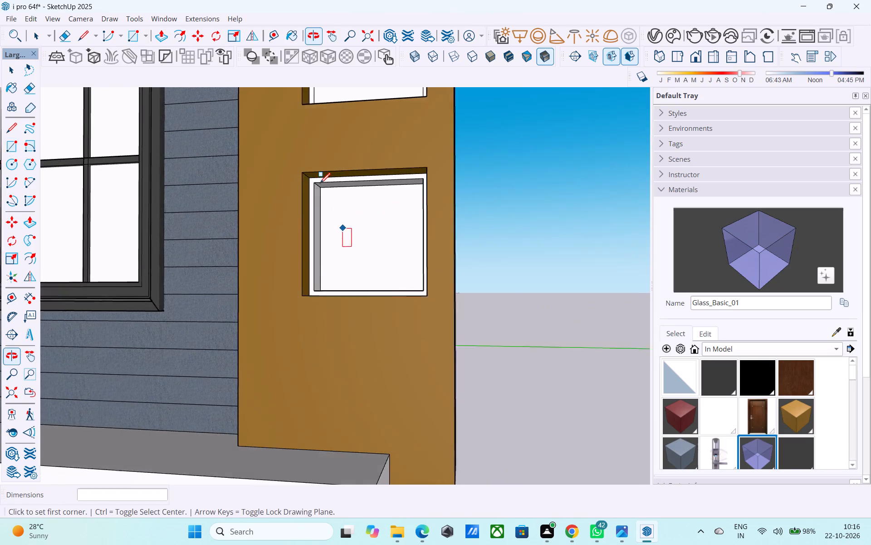
{"action": "scroll", "coordinate": [319, 183], "scroll_direction": "up", "scroll_amount": 4}
{"action": "left_click", "coordinate": [310, 185]}
{"action": "middle_click_drag", "start_coordinate": [331, 229], "coordinate": [388, 290]}
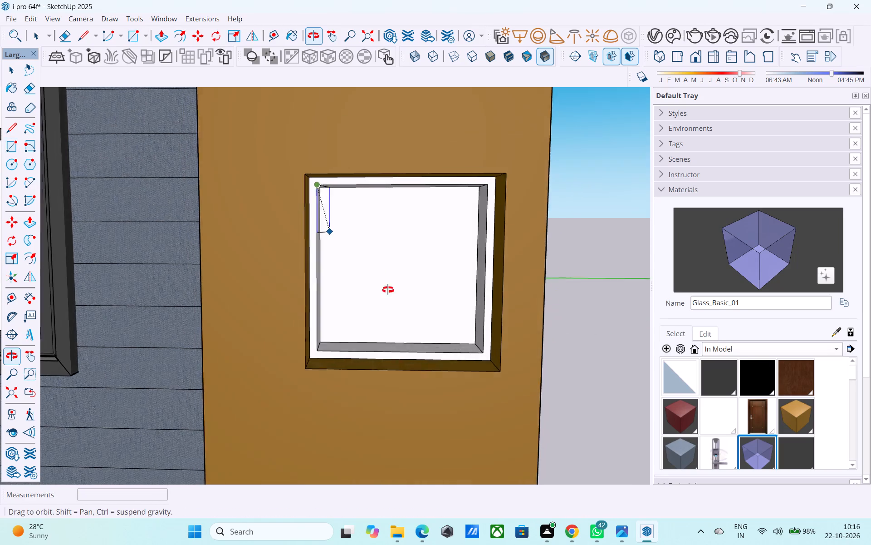
{"action": "middle_click_drag", "start_coordinate": [388, 290], "coordinate": [423, 330]}
{"action": "left_click", "coordinate": [478, 343]}
Paint the three panes in the ochre column's openings with Glass_Basic_01.
{"action": "left_click", "coordinate": [767, 232]}
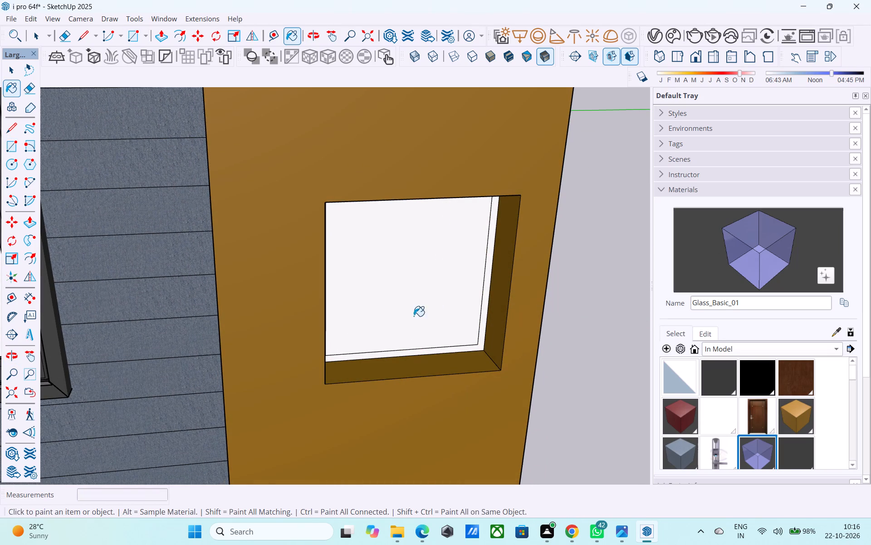
{"action": "left_click", "coordinate": [411, 313]}
{"action": "scroll", "coordinate": [397, 258], "scroll_direction": "down", "scroll_amount": 3}
{"action": "middle_click_drag", "start_coordinate": [396, 273], "coordinate": [389, 443]}
{"action": "left_click", "coordinate": [414, 262]}
{"action": "scroll", "coordinate": [430, 200], "scroll_direction": "down", "scroll_amount": 5}
{"action": "middle_click_drag", "start_coordinate": [401, 344], "coordinate": [400, 400], "text": "shift"}
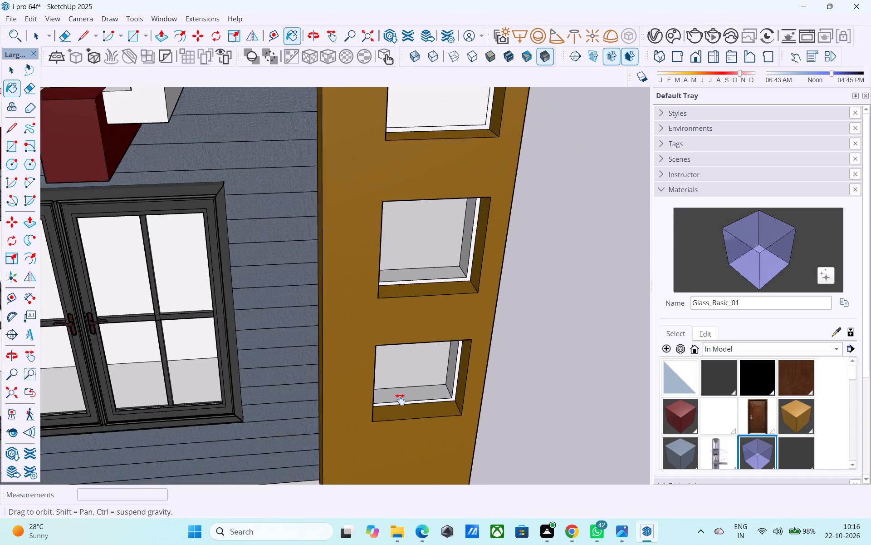
{"action": "middle_click_drag", "start_coordinate": [400, 400], "coordinate": [399, 431], "text": "shift"}
{"action": "left_click", "coordinate": [443, 185]}
Shift the colour of the Glass_Basic_01 material to a saturated violet-blue on the colour wheel.
{"action": "scroll", "coordinate": [443, 185], "scroll_direction": "down", "scroll_amount": 9}
{"action": "middle_click_drag", "start_coordinate": [426, 282], "coordinate": [433, 357]}
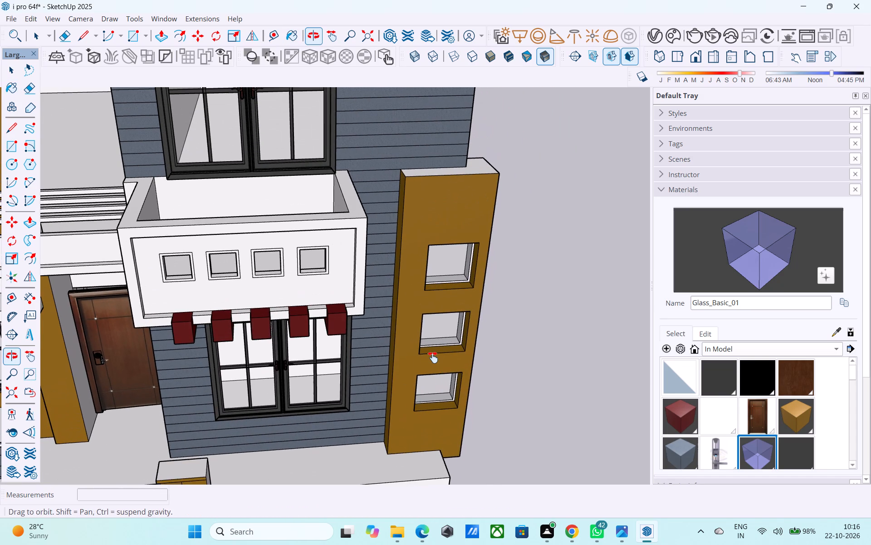
{"action": "middle_click_drag", "start_coordinate": [433, 357], "coordinate": [427, 272]}
{"action": "scroll", "coordinate": [477, 247], "scroll_direction": "down", "scroll_amount": 3}
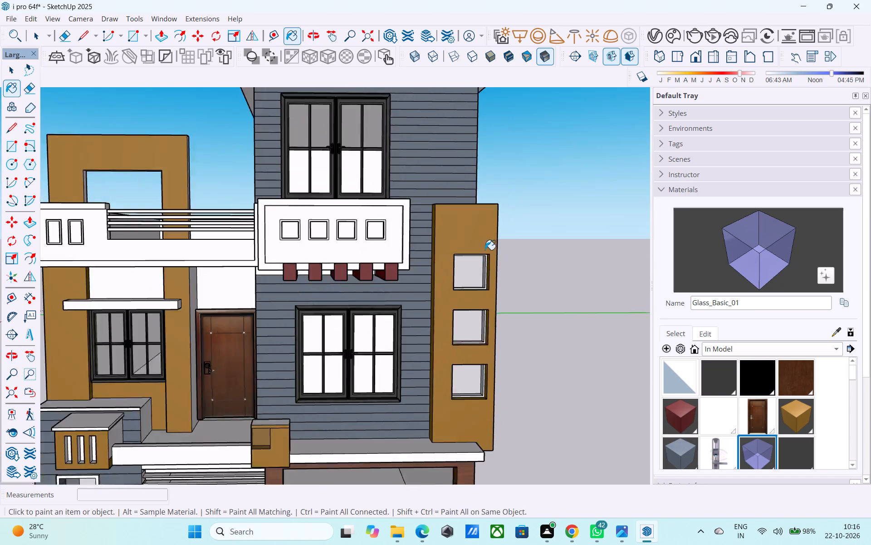
{"action": "scroll", "coordinate": [485, 250], "scroll_direction": "down", "scroll_amount": 3}
{"action": "middle_click_drag", "start_coordinate": [245, 391], "coordinate": [311, 346], "text": "shift"}
{"action": "scroll", "coordinate": [256, 395], "scroll_direction": "up", "scroll_amount": 6}
{"action": "scroll", "coordinate": [223, 403], "scroll_direction": "down", "scroll_amount": 4}
{"action": "middle_click_drag", "start_coordinate": [217, 401], "coordinate": [146, 399], "text": "shift"}
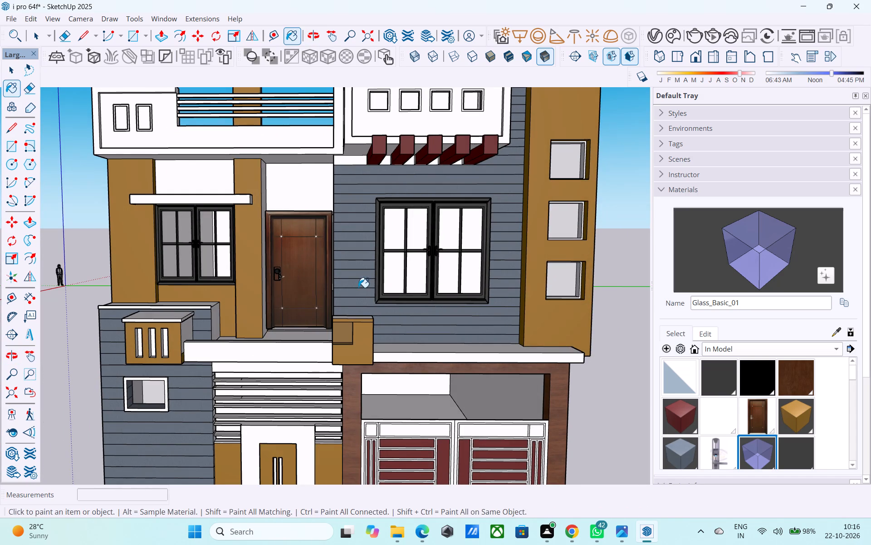
{"action": "left_click", "coordinate": [701, 330]}
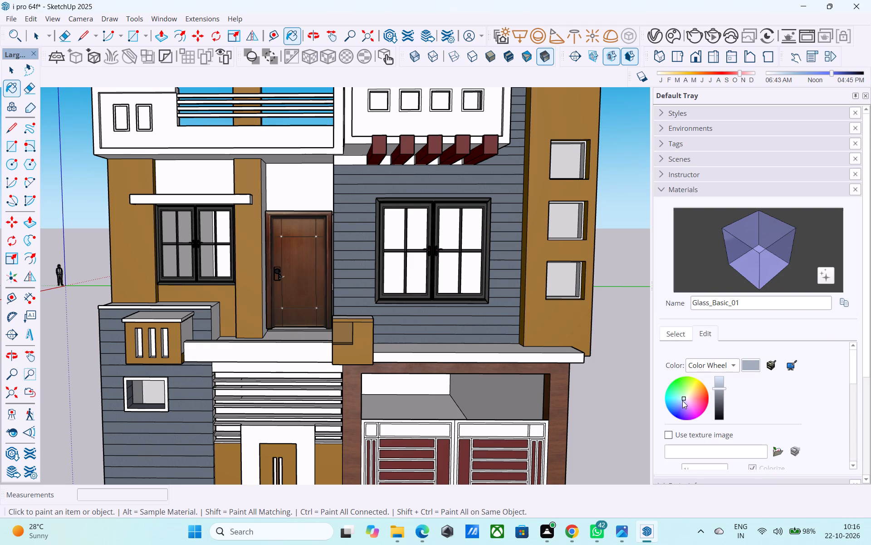
{"action": "left_click_drag", "start_coordinate": [682, 399], "coordinate": [683, 412]}
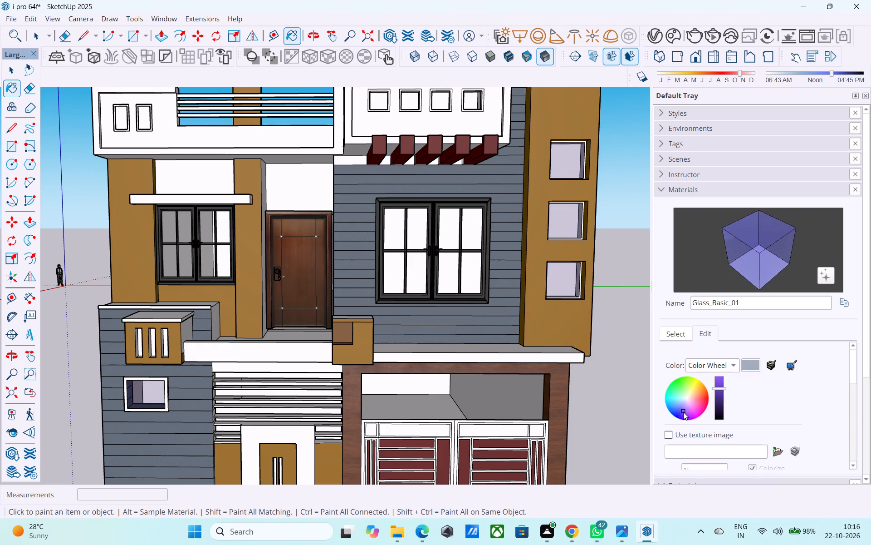
{"action": "left_click_drag", "start_coordinate": [683, 412], "coordinate": [683, 417]}
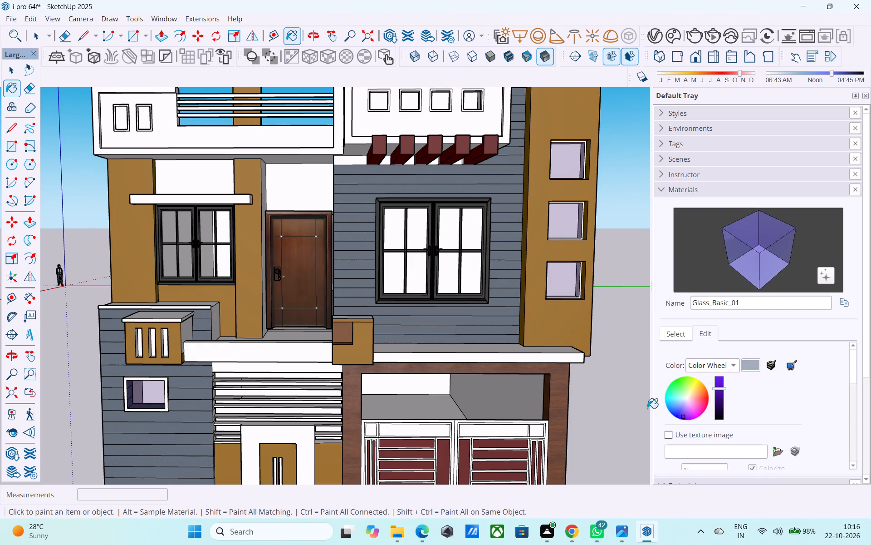
Paint the glass surface inside the first-floor double window's nested component with the solid colour I01_Sky_Frost and close the component.
{"action": "scroll", "coordinate": [475, 348], "scroll_direction": "down", "scroll_amount": 7}
{"action": "middle_click_drag", "start_coordinate": [473, 347], "coordinate": [459, 355]}
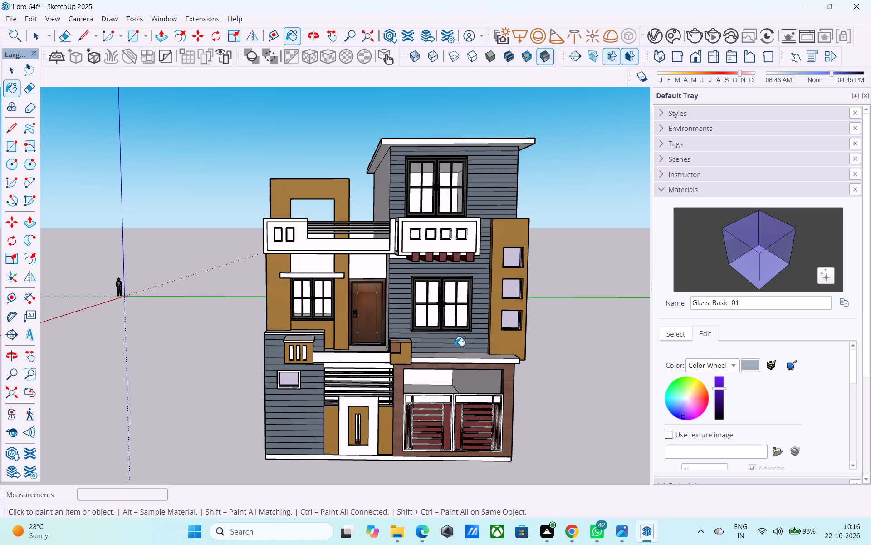
{"action": "scroll", "coordinate": [482, 281], "scroll_direction": "up", "scroll_amount": 20}
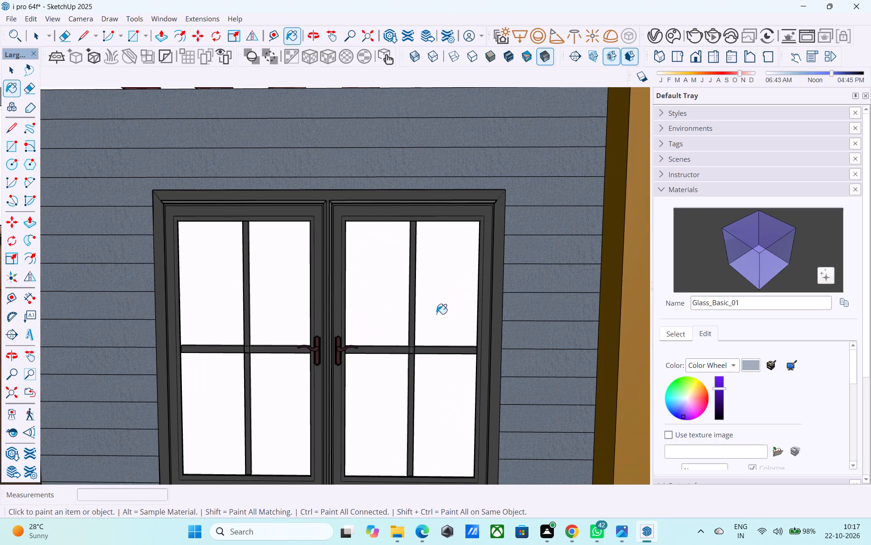
{"action": "key", "text": "space"}
{"action": "double_click", "coordinate": [435, 314]}
{"action": "left_click", "coordinate": [436, 298]}
{"action": "double_click", "coordinate": [436, 298]}
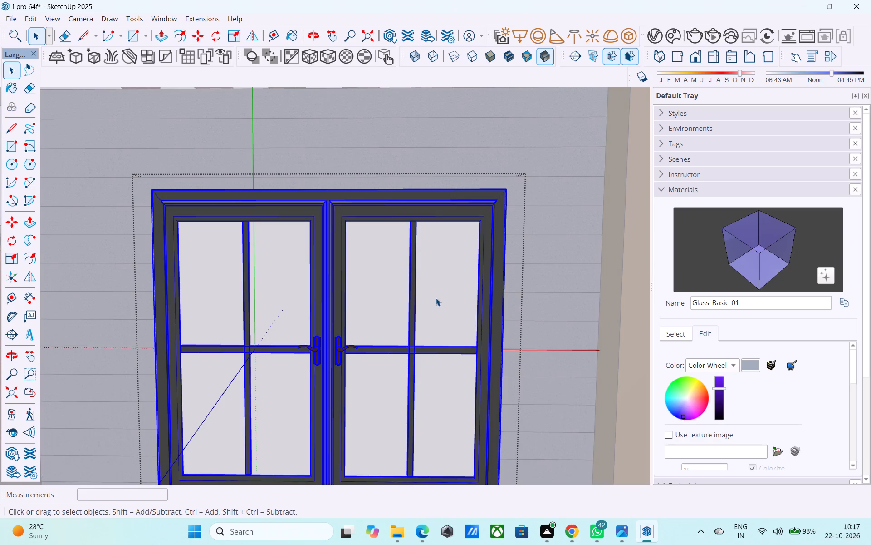
{"action": "left_click", "coordinate": [438, 292]}
{"action": "left_click", "coordinate": [377, 305]}
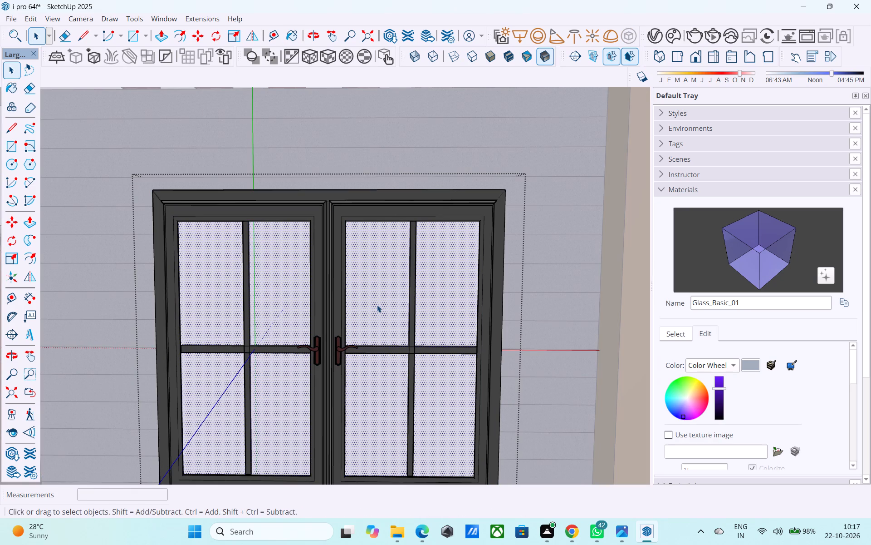
{"action": "left_click", "coordinate": [665, 337]}
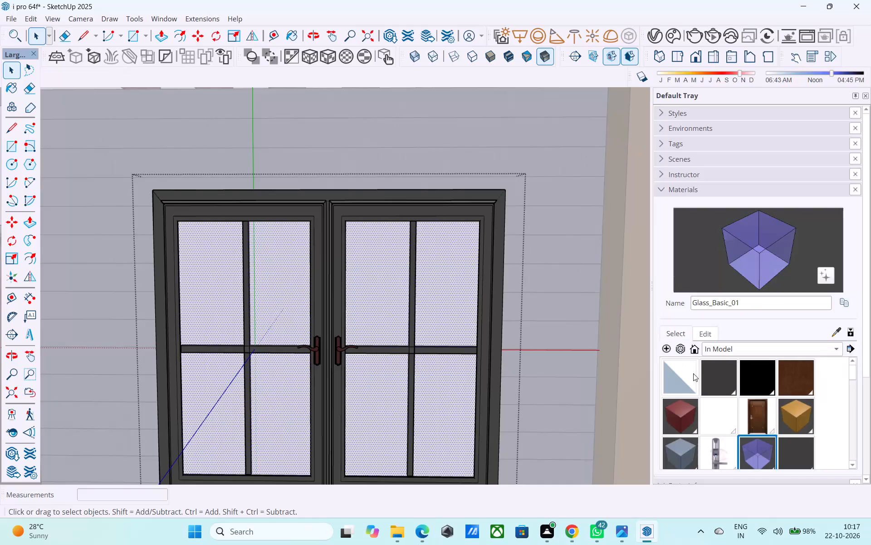
{"action": "scroll", "coordinate": [709, 373], "scroll_direction": "down", "scroll_amount": 3}
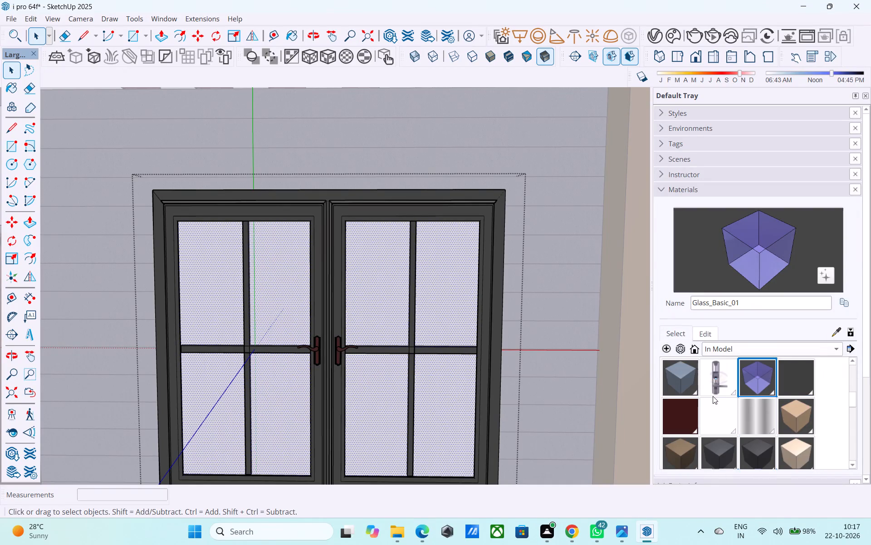
{"action": "scroll", "coordinate": [713, 396], "scroll_direction": "down", "scroll_amount": 10}
{"action": "scroll", "coordinate": [713, 400], "scroll_direction": "up", "scroll_amount": 10}
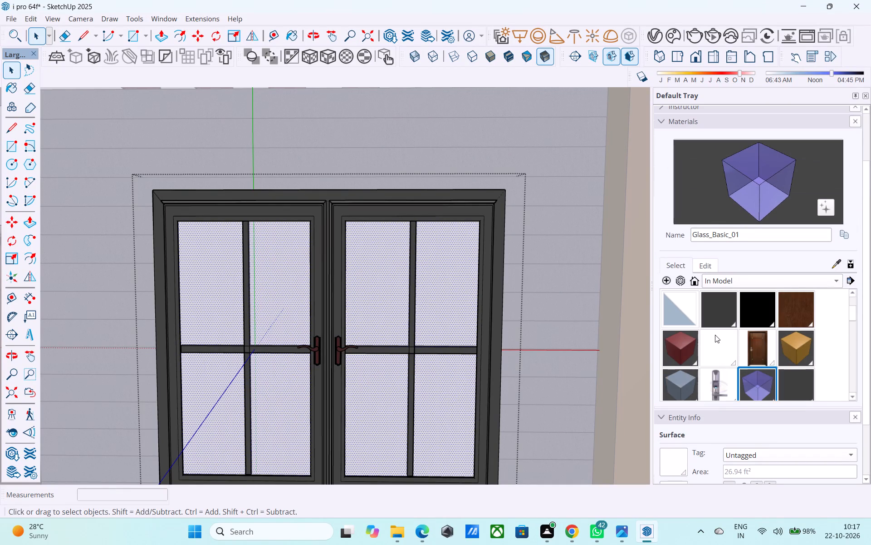
{"action": "scroll", "coordinate": [715, 335], "scroll_direction": "up", "scroll_amount": 1}
{"action": "scroll", "coordinate": [715, 332], "scroll_direction": "down", "scroll_amount": 2}
{"action": "scroll", "coordinate": [715, 325], "scroll_direction": "up", "scroll_amount": 4}
{"action": "left_click", "coordinate": [722, 344]}
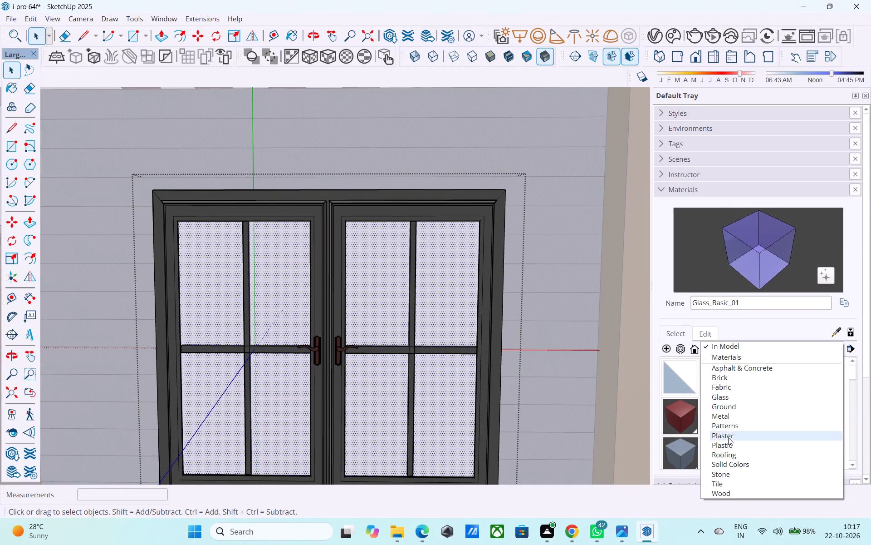
{"action": "left_click", "coordinate": [734, 461]}
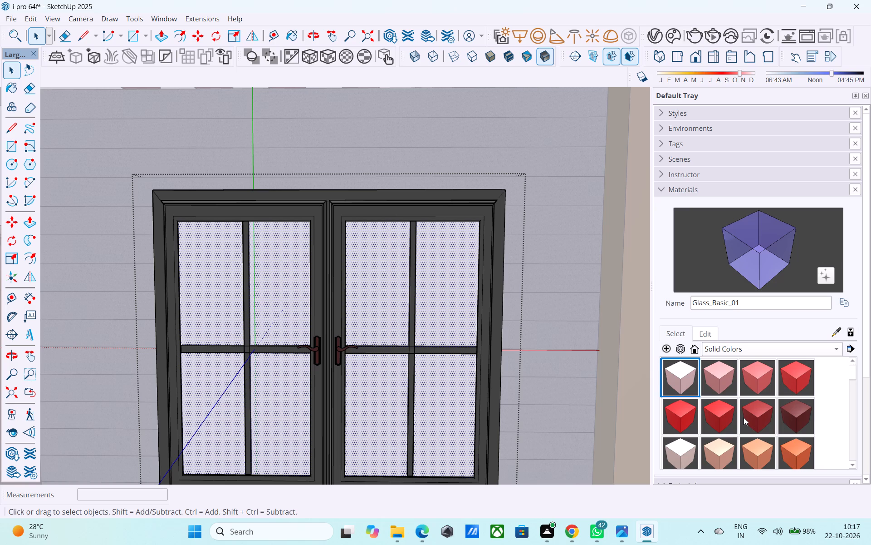
{"action": "scroll", "coordinate": [742, 428], "scroll_direction": "down", "scroll_amount": 11}
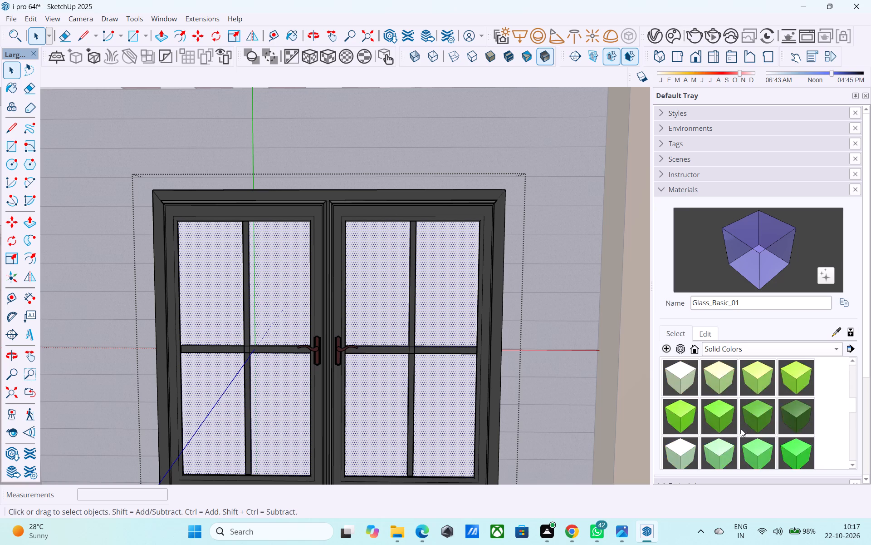
{"action": "scroll", "coordinate": [740, 424], "scroll_direction": "down", "scroll_amount": 2}
{"action": "scroll", "coordinate": [740, 424], "scroll_direction": "up", "scroll_amount": 1}
{"action": "scroll", "coordinate": [740, 424], "scroll_direction": "down", "scroll_amount": 5}
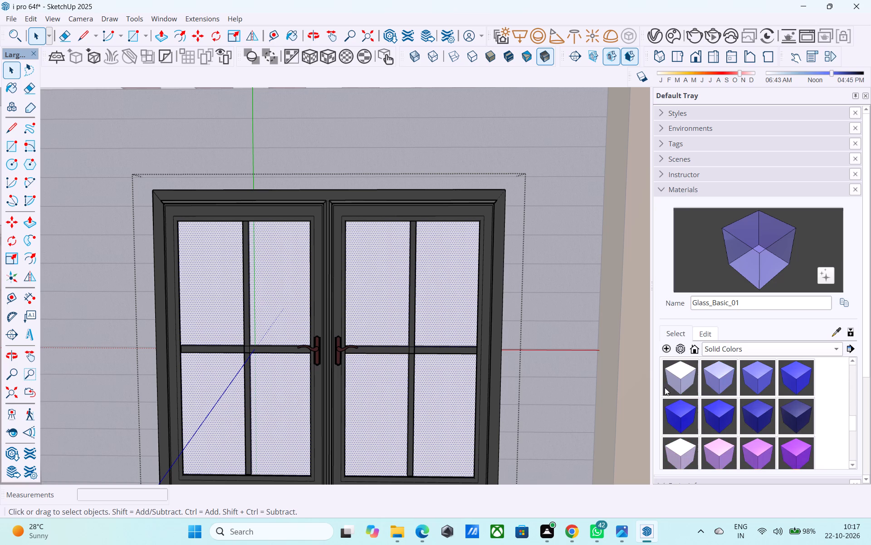
{"action": "left_click", "coordinate": [675, 378]}
{"action": "left_click", "coordinate": [372, 316]}
{"action": "scroll", "coordinate": [397, 345], "scroll_direction": "down", "scroll_amount": 5}
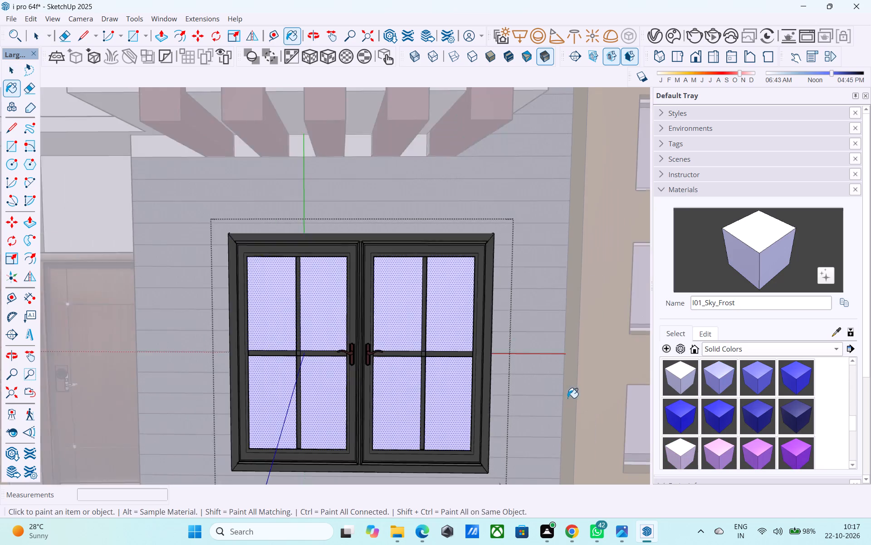
{"action": "scroll", "coordinate": [568, 399], "scroll_direction": "down", "scroll_amount": 14}
{"action": "scroll", "coordinate": [474, 447], "scroll_direction": "down", "scroll_amount": 4}
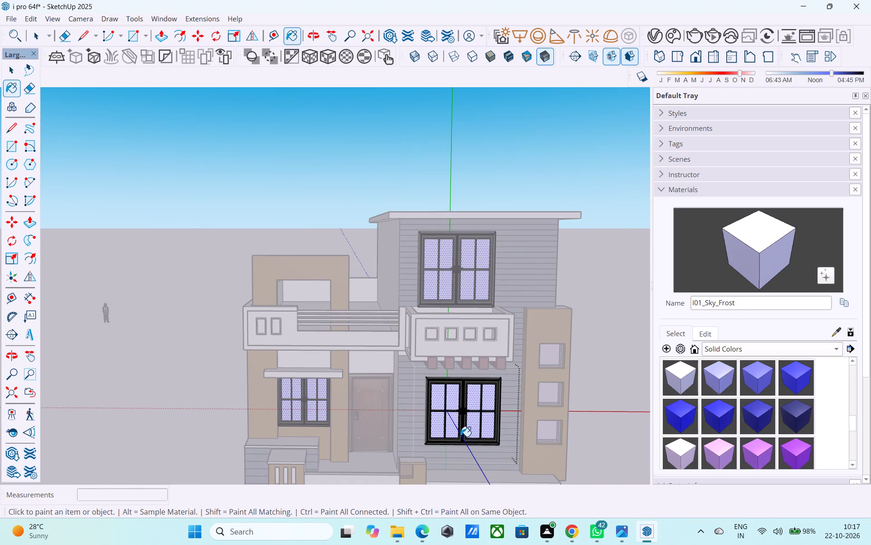
{"action": "key", "text": "space"}
{"action": "left_click", "coordinate": [235, 218]}
{"action": "left_click", "coordinate": [310, 190]}
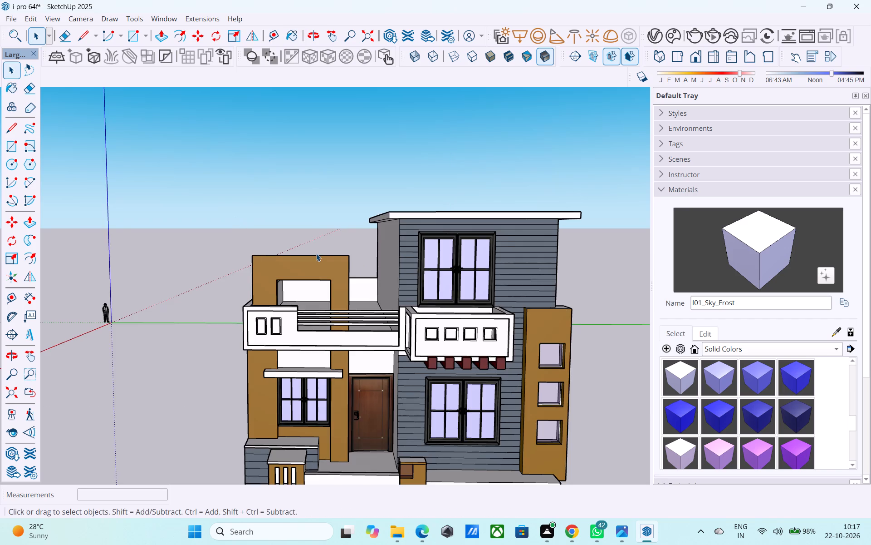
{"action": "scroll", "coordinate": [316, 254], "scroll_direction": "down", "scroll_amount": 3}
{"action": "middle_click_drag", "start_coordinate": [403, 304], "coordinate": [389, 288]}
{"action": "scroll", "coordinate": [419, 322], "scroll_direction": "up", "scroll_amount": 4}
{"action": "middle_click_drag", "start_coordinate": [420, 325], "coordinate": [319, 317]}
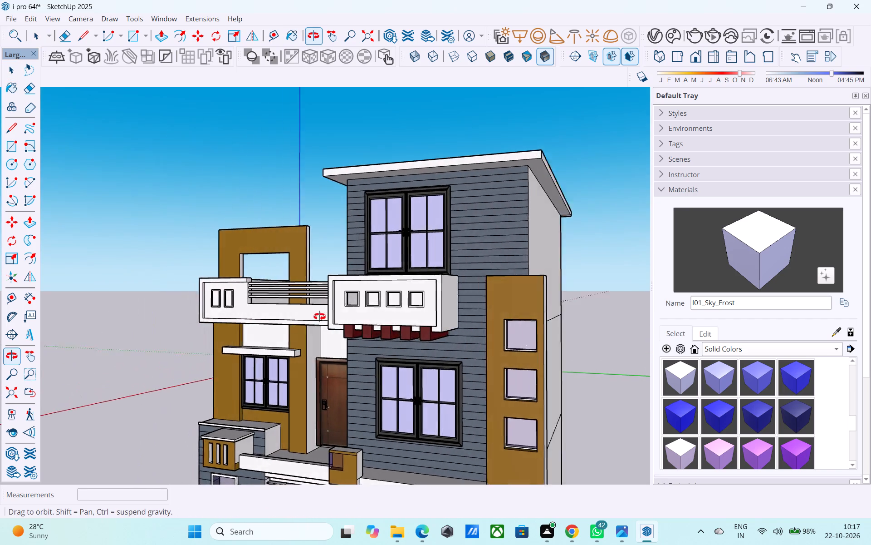
Move the top-floor double window back against the cladding, aligning its lower rear corner with the cladding's edge.
{"action": "middle_click_drag", "start_coordinate": [319, 317], "coordinate": [635, 337]}
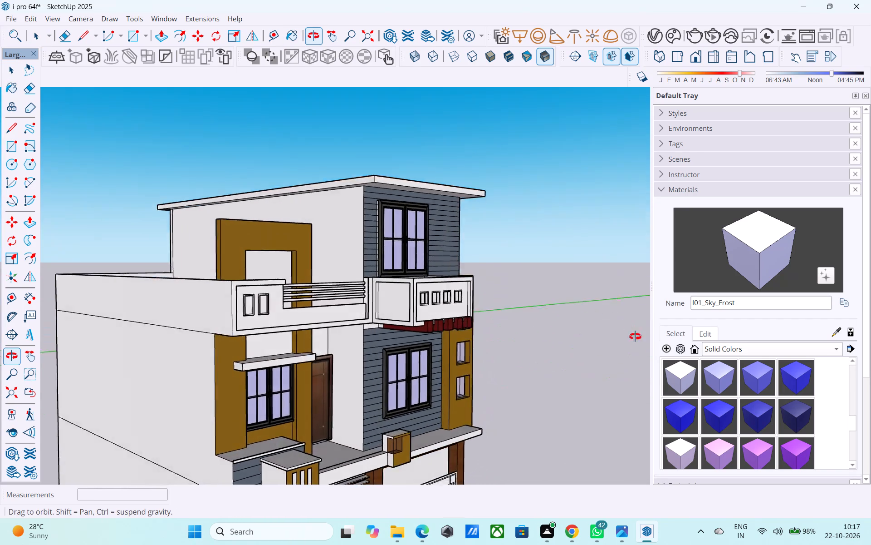
{"action": "middle_click_drag", "start_coordinate": [635, 337], "coordinate": [659, 387]}
{"action": "scroll", "coordinate": [476, 342], "scroll_direction": "up", "scroll_amount": 3}
{"action": "middle_click_drag", "start_coordinate": [339, 233], "coordinate": [339, 272]}
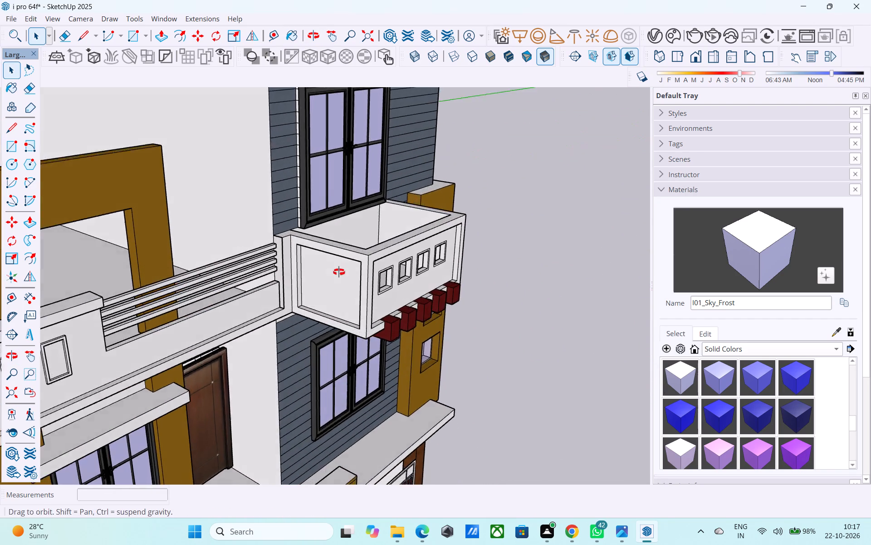
{"action": "middle_click_drag", "start_coordinate": [339, 272], "coordinate": [338, 289]}
{"action": "scroll", "coordinate": [338, 289], "scroll_direction": "down", "scroll_amount": 5}
{"action": "scroll", "coordinate": [349, 332], "scroll_direction": "down", "scroll_amount": 3}
{"action": "middle_click_drag", "start_coordinate": [343, 333], "coordinate": [323, 307]}
{"action": "scroll", "coordinate": [323, 275], "scroll_direction": "up", "scroll_amount": 7}
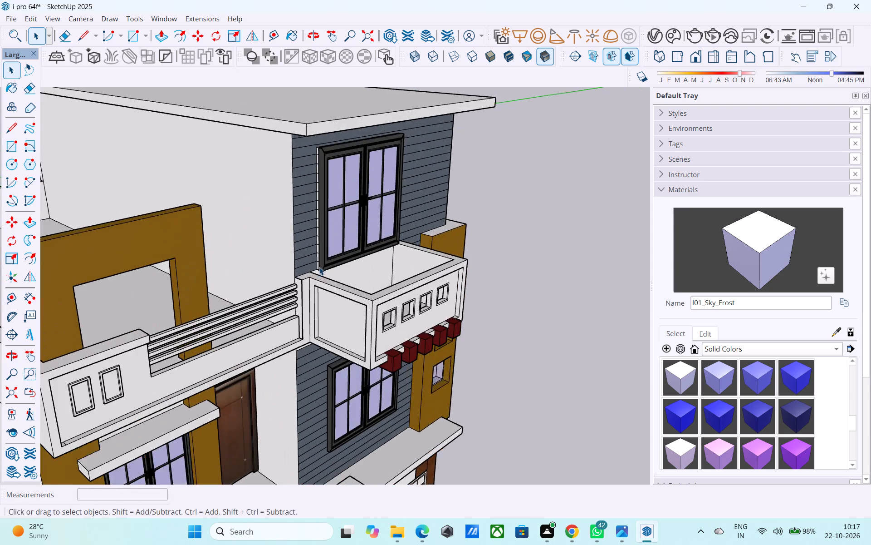
{"action": "scroll", "coordinate": [319, 267], "scroll_direction": "up", "scroll_amount": 5}
{"action": "left_click", "coordinate": [319, 266]}
{"action": "scroll", "coordinate": [319, 267], "scroll_direction": "up", "scroll_amount": 10}
{"action": "left_click", "coordinate": [338, 254]}
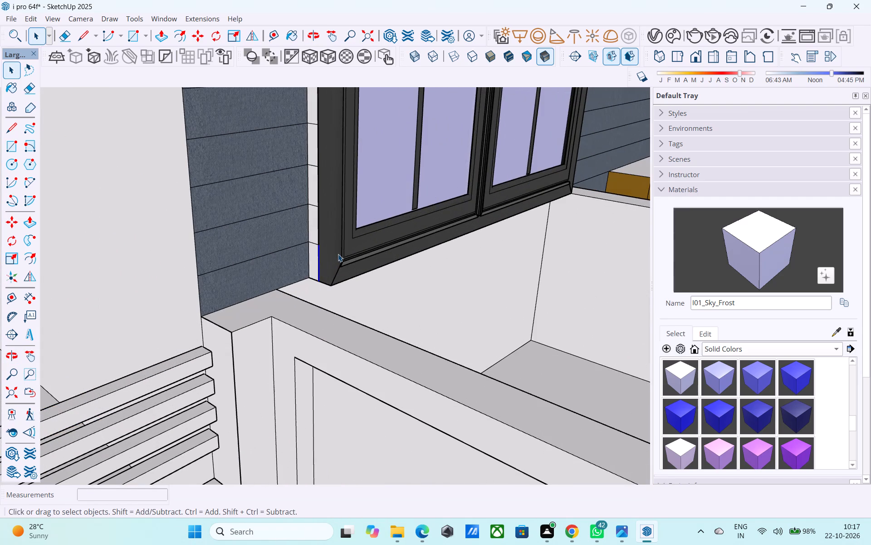
{"action": "type", "text": "NM"}
{"action": "scroll", "coordinate": [323, 285], "scroll_direction": "up", "scroll_amount": 3}
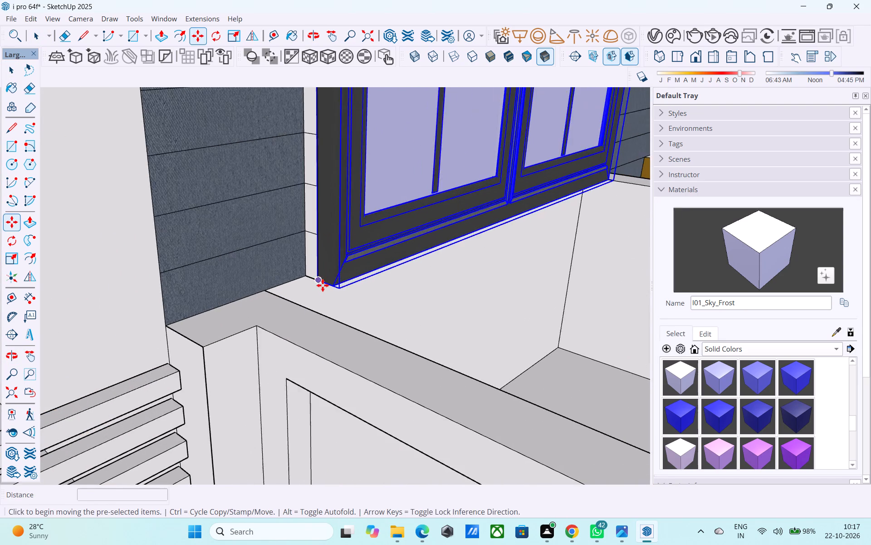
{"action": "scroll", "coordinate": [323, 285], "scroll_direction": "up", "scroll_amount": 3}
{"action": "left_click", "coordinate": [319, 282]}
{"action": "left_click", "coordinate": [294, 272]}
{"action": "scroll", "coordinate": [299, 271], "scroll_direction": "down", "scroll_amount": 4}
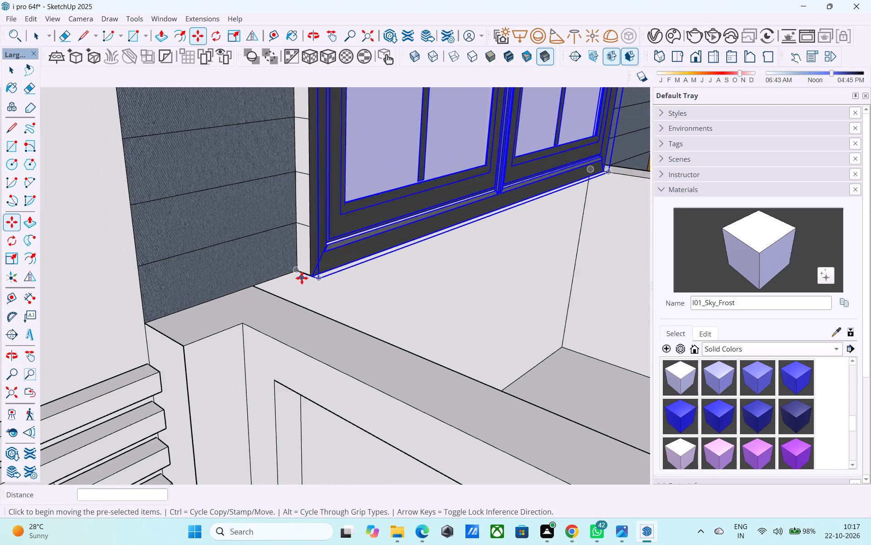
{"action": "scroll", "coordinate": [302, 278], "scroll_direction": "down", "scroll_amount": 17}
{"action": "key", "text": "space"}
Deselect the repositioned window and save the model.
{"action": "middle_click_drag", "start_coordinate": [350, 274], "coordinate": [248, 268]}
{"action": "scroll", "coordinate": [245, 262], "scroll_direction": "down", "scroll_amount": 6}
{"action": "scroll", "coordinate": [254, 269], "scroll_direction": "up", "scroll_amount": 1}
{"action": "scroll", "coordinate": [256, 268], "scroll_direction": "down", "scroll_amount": 4}
{"action": "middle_click_drag", "start_coordinate": [253, 274], "coordinate": [234, 267]}
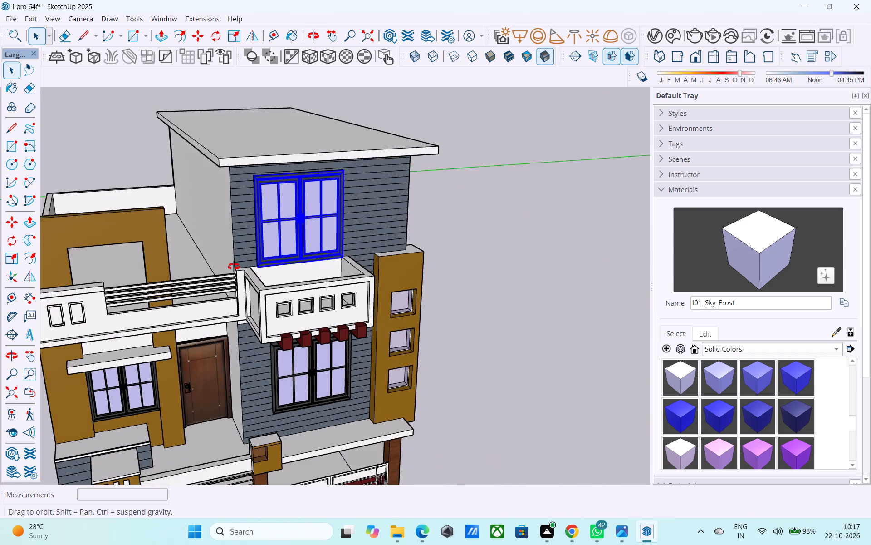
{"action": "middle_click_drag", "start_coordinate": [234, 267], "coordinate": [231, 265]}
{"action": "left_click", "coordinate": [469, 247]}
{"action": "key", "text": "ctrl+s"}
Paint the top face of the ochre column with the in-model material D07_Ochre_Flame and save the model.
{"action": "middle_click_drag", "start_coordinate": [469, 247], "coordinate": [456, 254]}
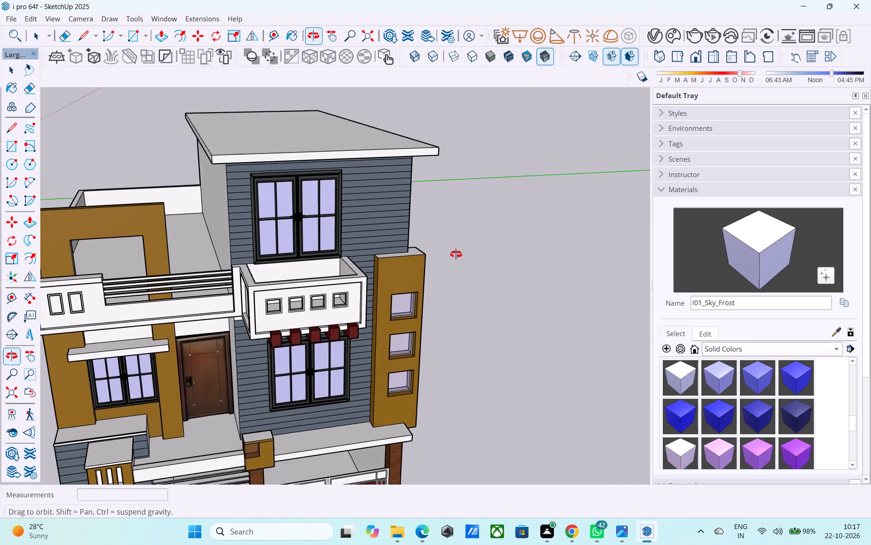
{"action": "middle_click_drag", "start_coordinate": [456, 254], "coordinate": [446, 329]}
{"action": "scroll", "coordinate": [754, 383], "scroll_direction": "down", "scroll_amount": 6}
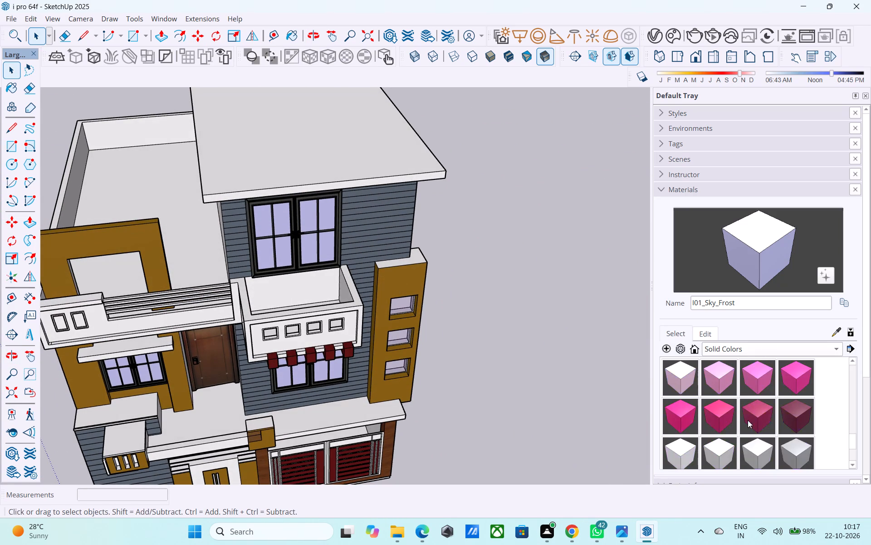
{"action": "scroll", "coordinate": [741, 426], "scroll_direction": "down", "scroll_amount": 3}
{"action": "scroll", "coordinate": [740, 426], "scroll_direction": "up", "scroll_amount": 4}
{"action": "scroll", "coordinate": [735, 386], "scroll_direction": "up", "scroll_amount": 3}
{"action": "left_click", "coordinate": [733, 342]}
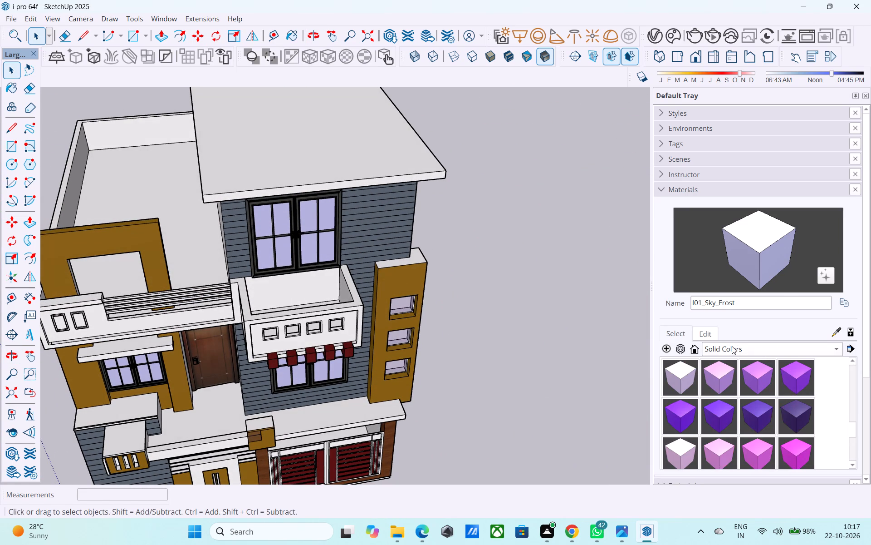
{"action": "left_click", "coordinate": [732, 347]}
{"action": "left_click", "coordinate": [732, 230]}
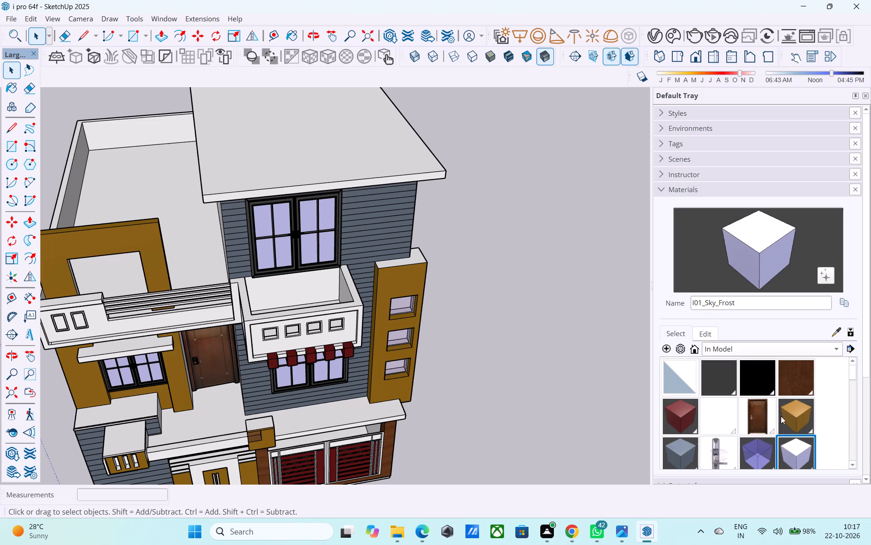
{"action": "left_click", "coordinate": [790, 413]}
{"action": "scroll", "coordinate": [408, 242], "scroll_direction": "up", "scroll_amount": 5}
{"action": "left_click", "coordinate": [403, 263]}
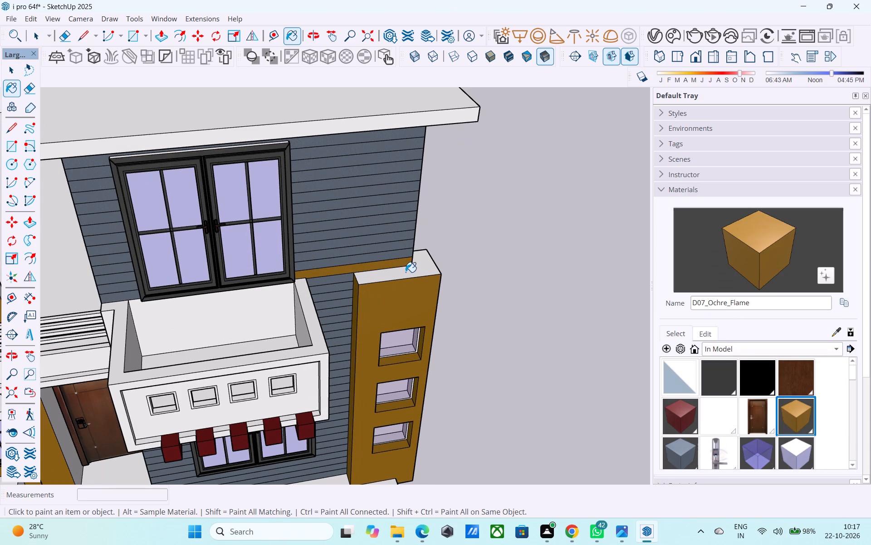
{"action": "key", "text": "ctrl+z"}
{"action": "left_click", "coordinate": [412, 272]}
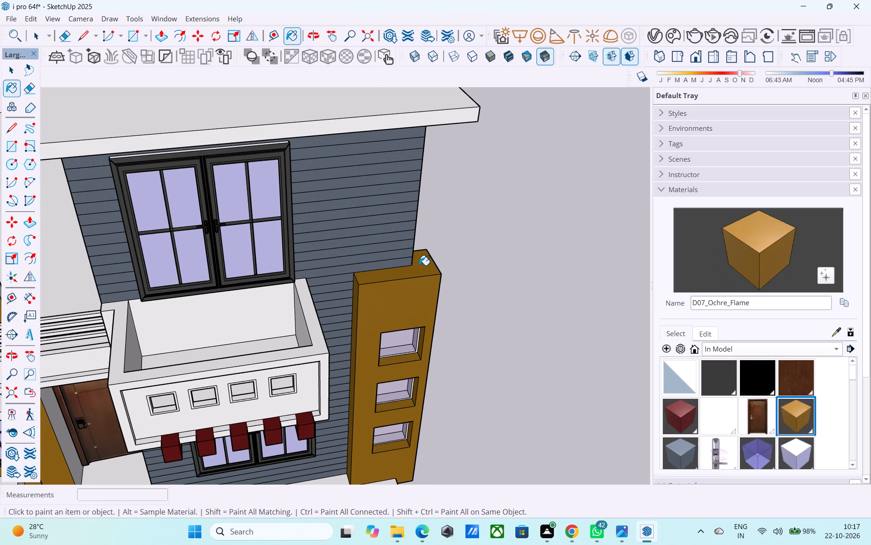
{"action": "key", "text": "ctrl+s"}
{"action": "key", "text": "space"}
Examine the whole facade from the front and the sides, saving the model along the way.
{"action": "scroll", "coordinate": [419, 265], "scroll_direction": "down", "scroll_amount": 4}
{"action": "middle_click_drag", "start_coordinate": [428, 317], "coordinate": [401, 151]}
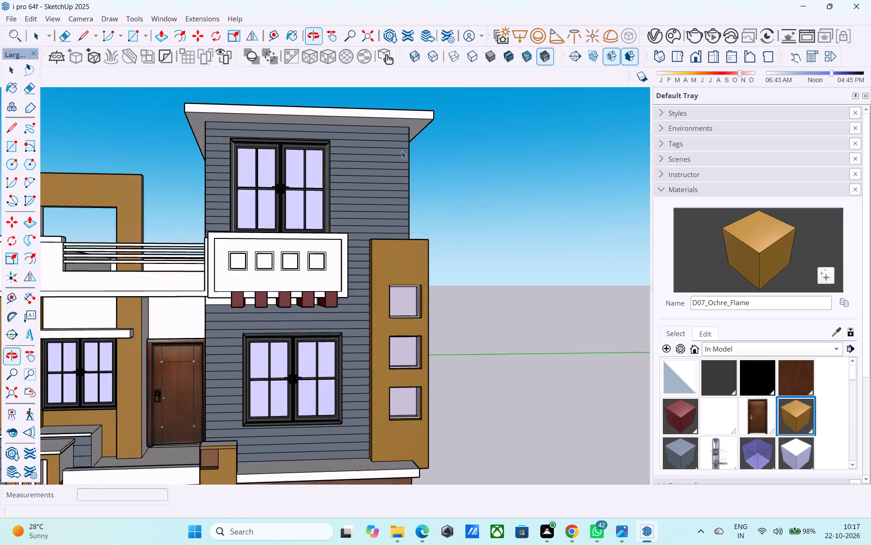
{"action": "middle_click_drag", "start_coordinate": [357, 181], "coordinate": [200, 210]}
{"action": "middle_click_drag", "start_coordinate": [317, 282], "coordinate": [300, 225], "text": "shift"}
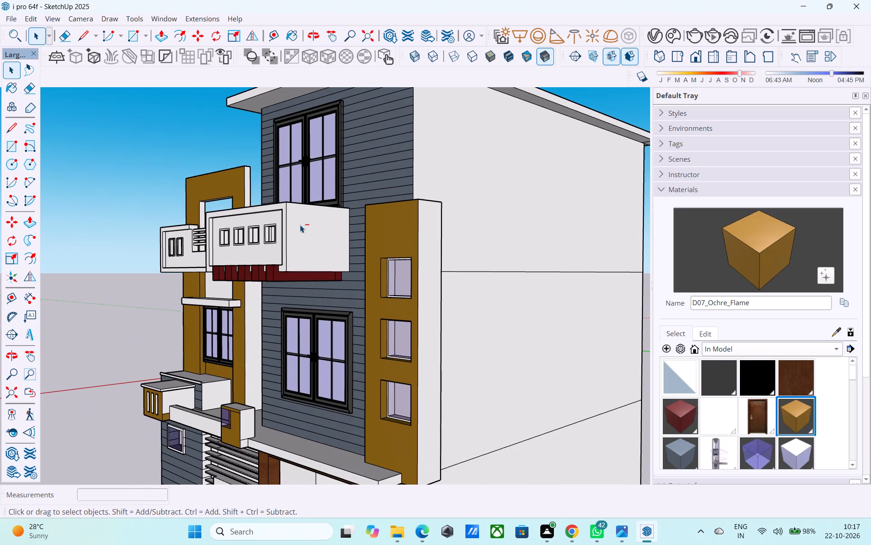
{"action": "key", "text": "ctrl+s"}
{"action": "key", "text": "space"}
{"action": "scroll", "coordinate": [301, 226], "scroll_direction": "down", "scroll_amount": 3}
{"action": "middle_click_drag", "start_coordinate": [301, 226], "coordinate": [452, 225]}
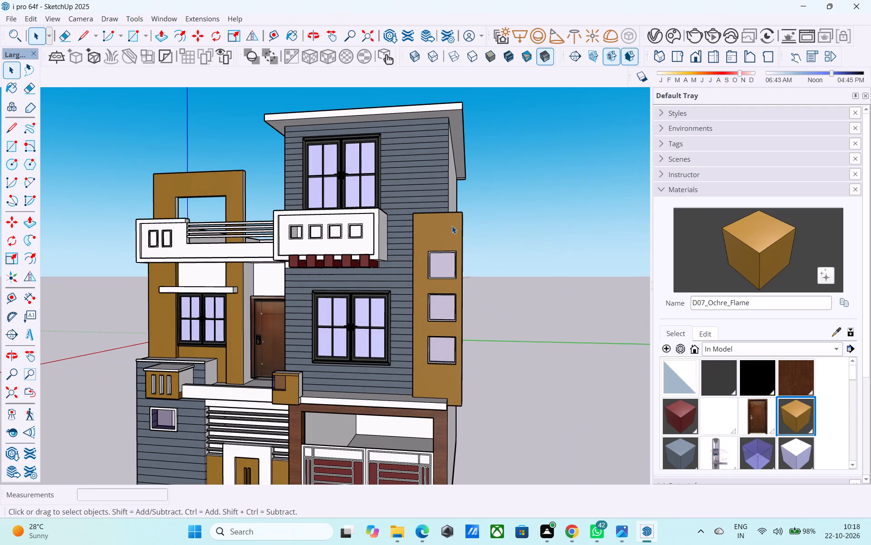
{"action": "middle_click_drag", "start_coordinate": [452, 226], "coordinate": [456, 247]}
{"action": "scroll", "coordinate": [455, 241], "scroll_direction": "down", "scroll_amount": 1}
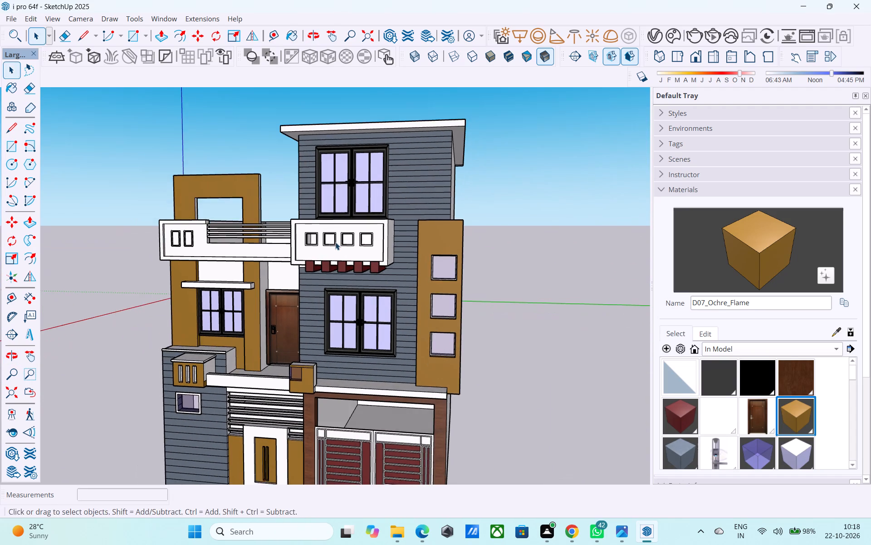
{"action": "middle_click_drag", "start_coordinate": [303, 236], "coordinate": [354, 233]}
{"action": "scroll", "coordinate": [356, 225], "scroll_direction": "down", "scroll_amount": 2}
{"action": "middle_click_drag", "start_coordinate": [356, 225], "coordinate": [357, 239]}
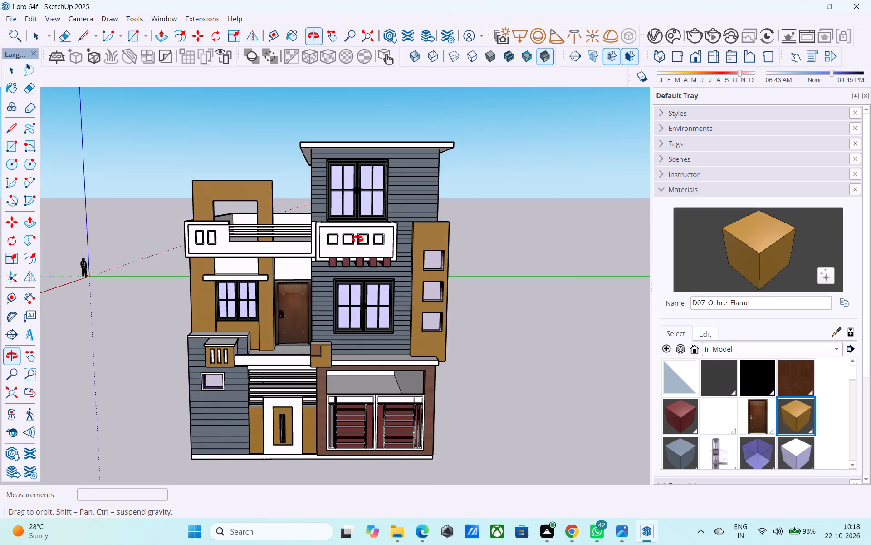
{"action": "middle_click_drag", "start_coordinate": [357, 239], "coordinate": [149, 286]}
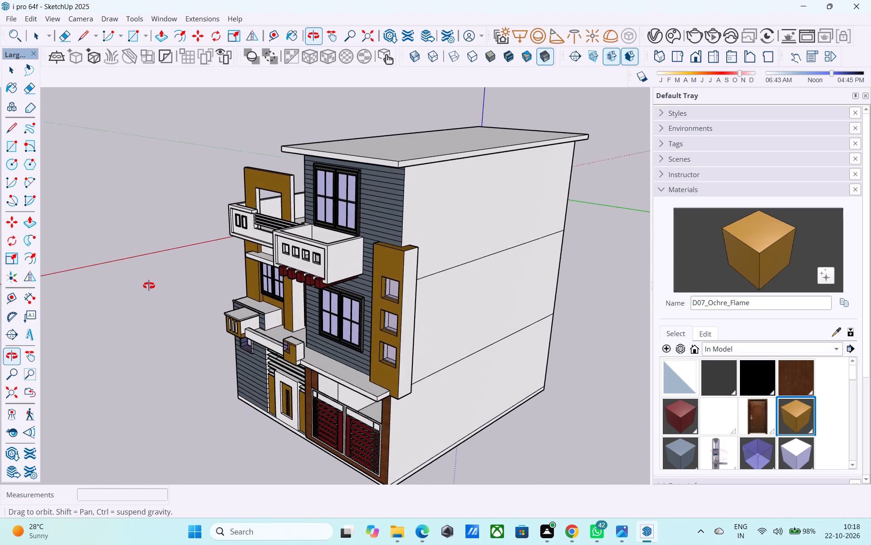
{"action": "middle_click_drag", "start_coordinate": [149, 286], "coordinate": [144, 277]}
Draw a 2" by 2" square on the outer front corner of the slab above the gate.
{"action": "scroll", "coordinate": [286, 319], "scroll_direction": "up", "scroll_amount": 4}
{"action": "scroll", "coordinate": [315, 373], "scroll_direction": "up", "scroll_amount": 1}
{"action": "middle_click_drag", "start_coordinate": [315, 373], "coordinate": [295, 366]}
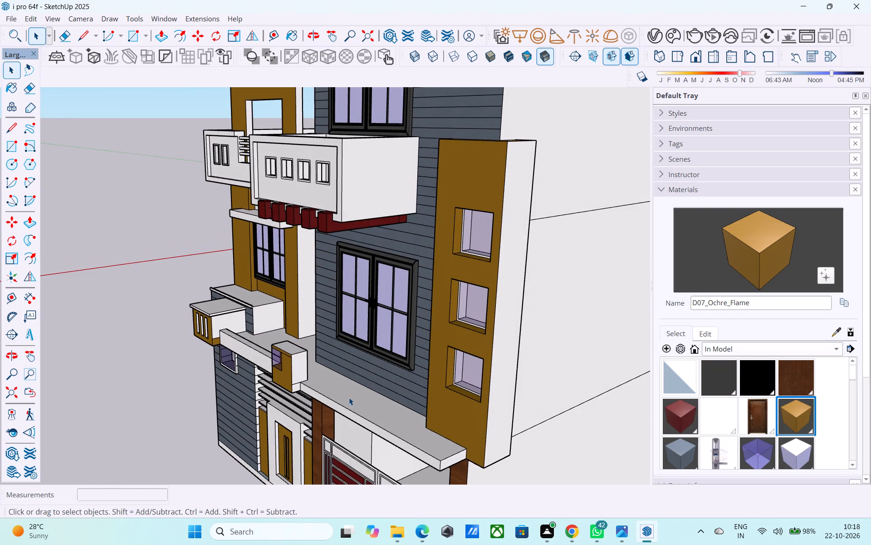
{"action": "scroll", "coordinate": [386, 406], "scroll_direction": "up", "scroll_amount": 3}
{"action": "middle_click_drag", "start_coordinate": [494, 407], "coordinate": [442, 402]}
{"action": "scroll", "coordinate": [347, 388], "scroll_direction": "down", "scroll_amount": 3}
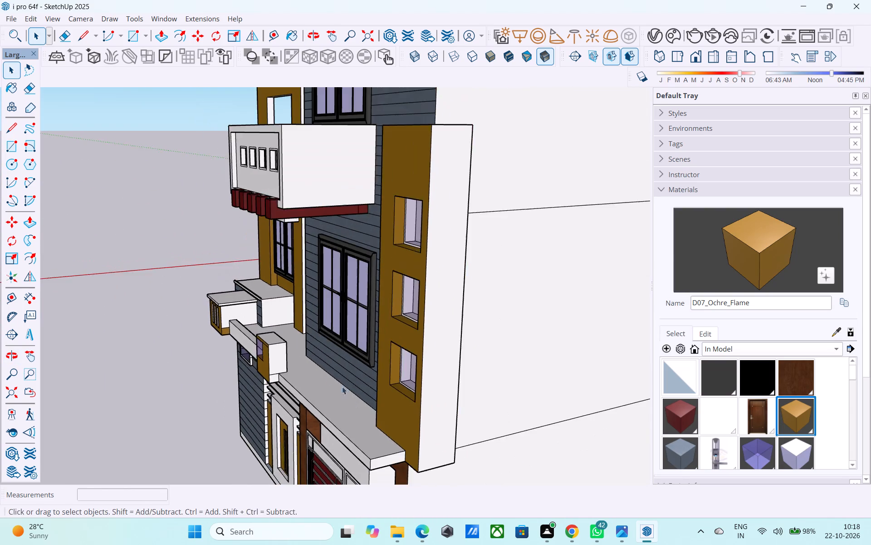
{"action": "middle_click_drag", "start_coordinate": [318, 382], "coordinate": [288, 366]}
{"action": "scroll", "coordinate": [341, 451], "scroll_direction": "up", "scroll_amount": 4}
{"action": "middle_click_drag", "start_coordinate": [339, 451], "coordinate": [340, 466]}
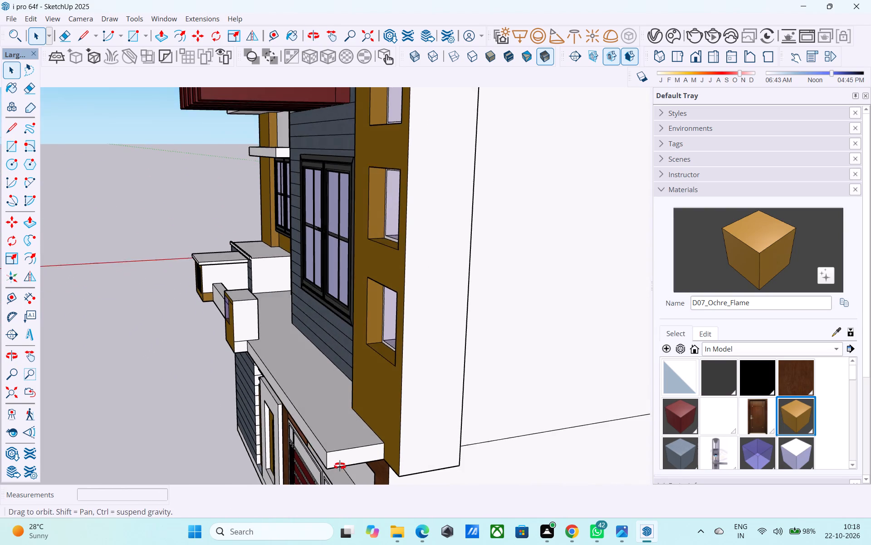
{"action": "middle_click_drag", "start_coordinate": [340, 466], "coordinate": [340, 467]}
{"action": "scroll", "coordinate": [340, 467], "scroll_direction": "up", "scroll_amount": 3}
{"action": "key", "text": "r"}
{"action": "scroll", "coordinate": [332, 458], "scroll_direction": "up", "scroll_amount": 4}
{"action": "left_click", "coordinate": [316, 452]}
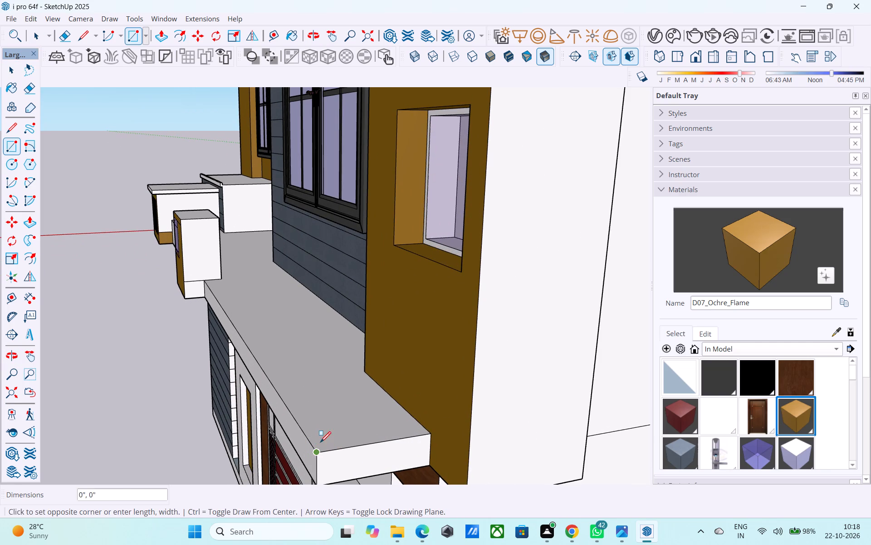
{"action": "type", "text": "2\""}
{"action": "type", "text": ",2\""}
{"action": "key", "text": "Return"}
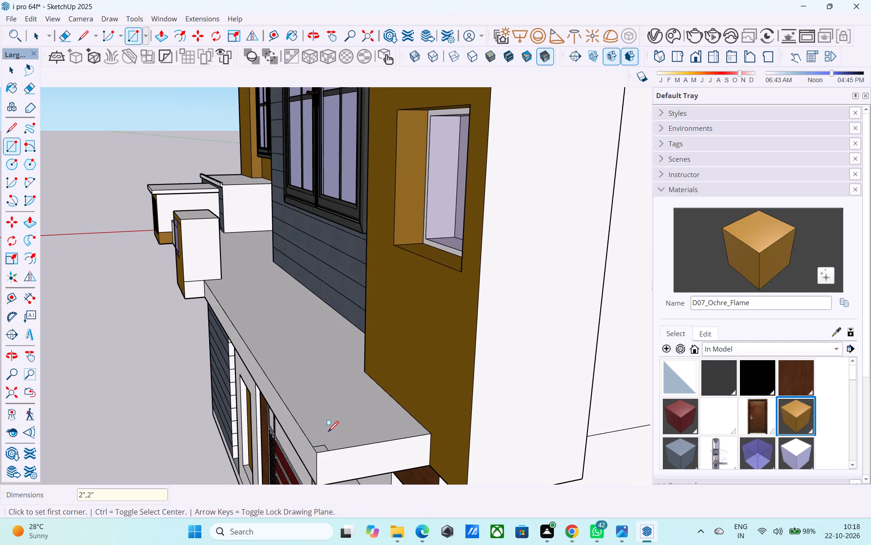
{"action": "key", "text": "space"}
Push/Pull the corner square up about 1' 9 3/8" to the height of the small ochre box's top, forming a post.
{"action": "scroll", "coordinate": [328, 433], "scroll_direction": "up", "scroll_amount": 6}
{"action": "left_click", "coordinate": [314, 456]}
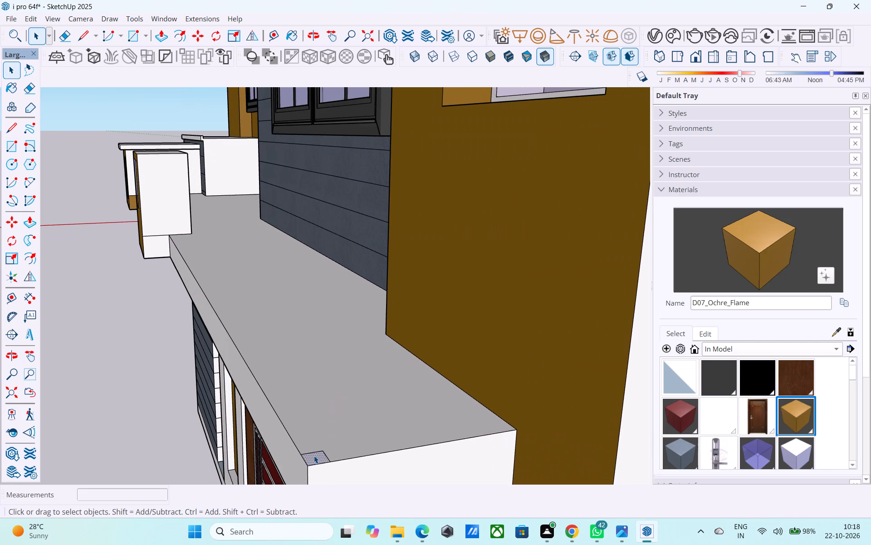
{"action": "key", "text": "p"}
{"action": "left_click", "coordinate": [313, 456]}
{"action": "scroll", "coordinate": [315, 382], "scroll_direction": "down", "scroll_amount": 4}
{"action": "middle_click_drag", "start_coordinate": [315, 382], "coordinate": [509, 379]}
{"action": "scroll", "coordinate": [513, 377], "scroll_direction": "down", "scroll_amount": 8}
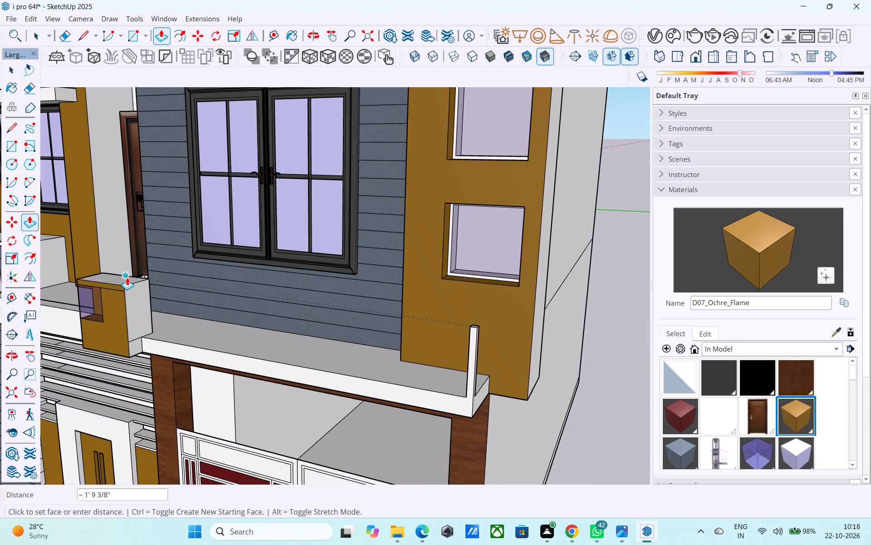
{"action": "left_click", "coordinate": [127, 277]}
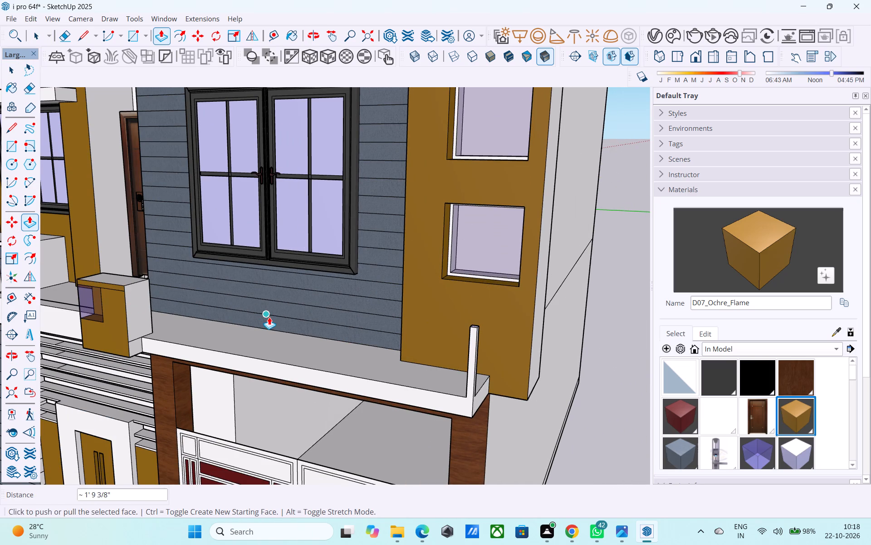
Draw a 2" by 2" square on the small ochre box's white side face, directly above the slab's front edge.
{"action": "scroll", "coordinate": [269, 317], "scroll_direction": "down", "scroll_amount": 3}
{"action": "middle_click_drag", "start_coordinate": [268, 318], "coordinate": [59, 342]}
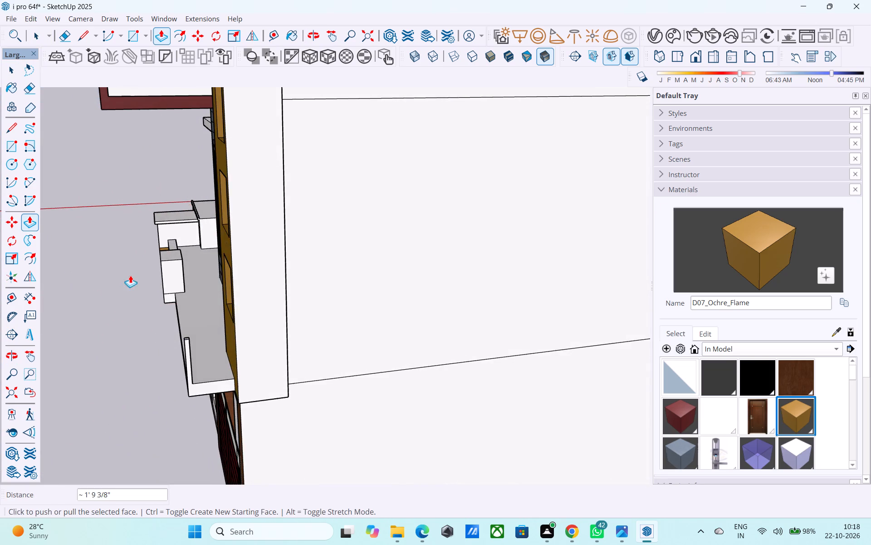
{"action": "scroll", "coordinate": [174, 281], "scroll_direction": "up", "scroll_amount": 2}
{"action": "middle_click_drag", "start_coordinate": [226, 367], "coordinate": [242, 362]}
{"action": "scroll", "coordinate": [187, 302], "scroll_direction": "up", "scroll_amount": 7}
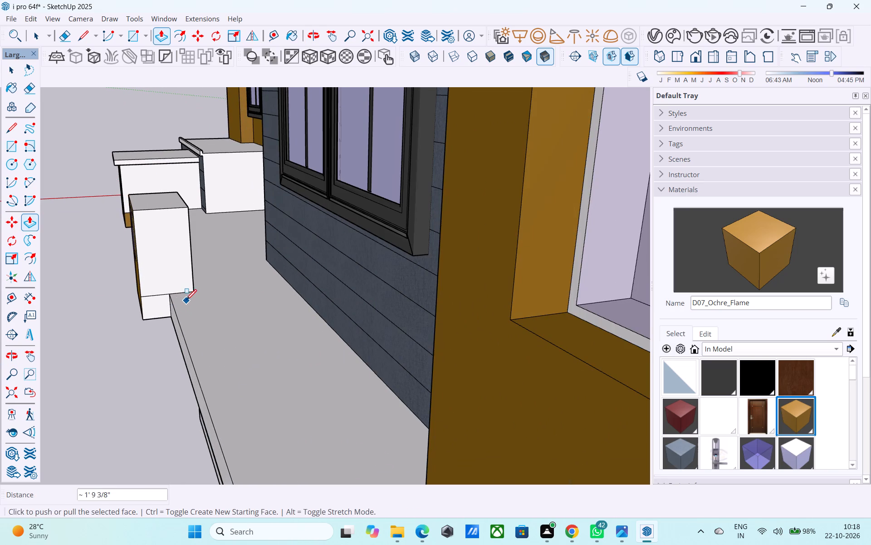
{"action": "key", "text": "r"}
{"action": "middle_click_drag", "start_coordinate": [181, 298], "coordinate": [151, 305]}
{"action": "middle_click_drag", "start_coordinate": [157, 307], "coordinate": [396, 319]}
{"action": "middle_click_drag", "start_coordinate": [194, 298], "coordinate": [245, 320], "text": "shift"}
{"action": "scroll", "coordinate": [239, 322], "scroll_direction": "up", "scroll_amount": 3}
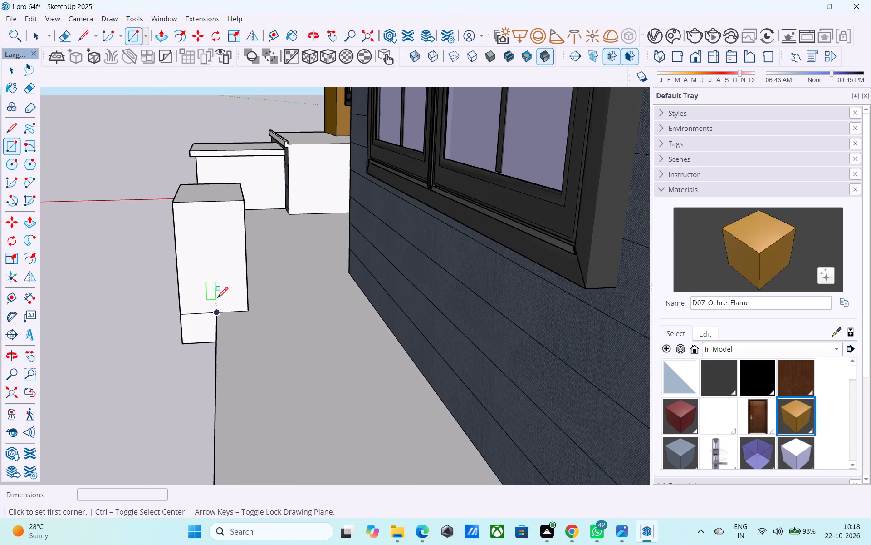
{"action": "left_click", "coordinate": [217, 299]}
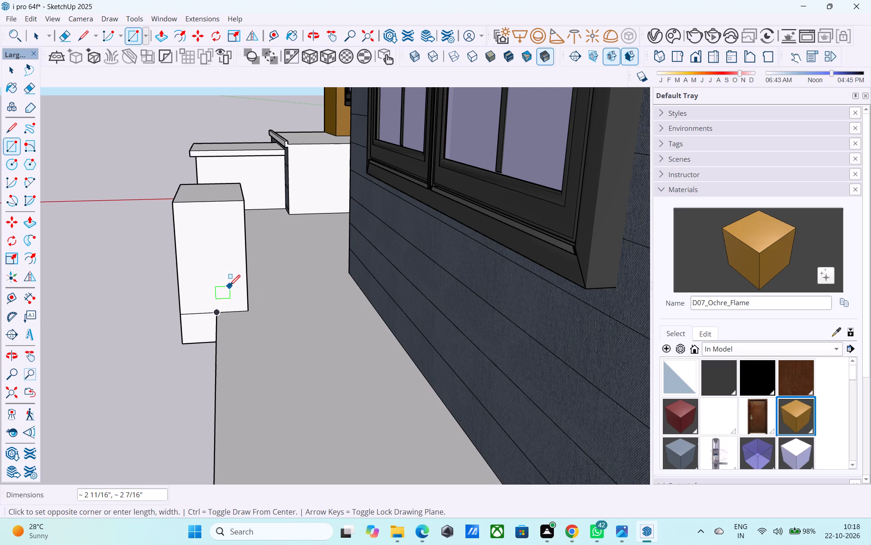
{"action": "type", "text": "2\",2\""}
{"action": "key", "text": "Return"}
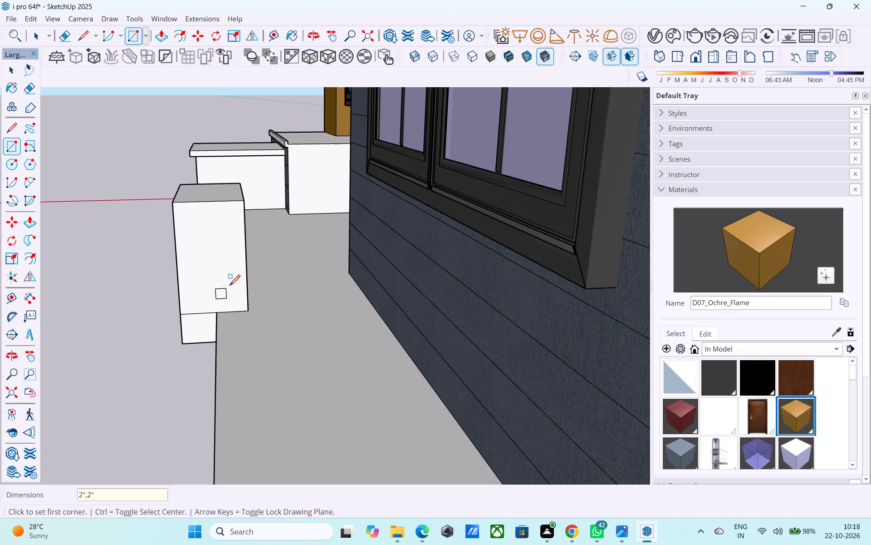
Copy the 2" square about 1' 3" up the small box's white side face, divided into 4 equal intervals.
{"action": "key", "text": "space"}
{"action": "left_click", "coordinate": [224, 293]}
{"action": "scroll", "coordinate": [220, 294], "scroll_direction": "up", "scroll_amount": 1}
{"action": "key", "text": "m"}
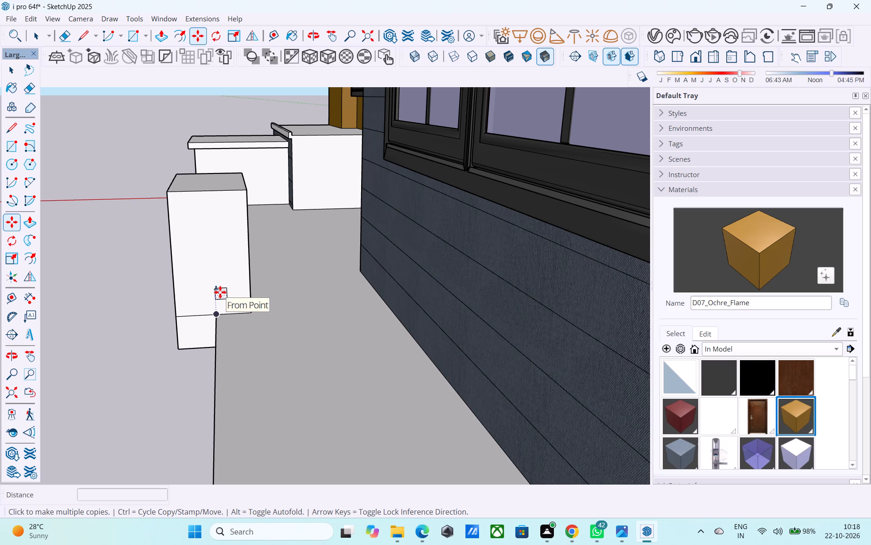
{"action": "scroll", "coordinate": [225, 301], "scroll_direction": "up", "scroll_amount": 3}
{"action": "left_click", "coordinate": [225, 301]}
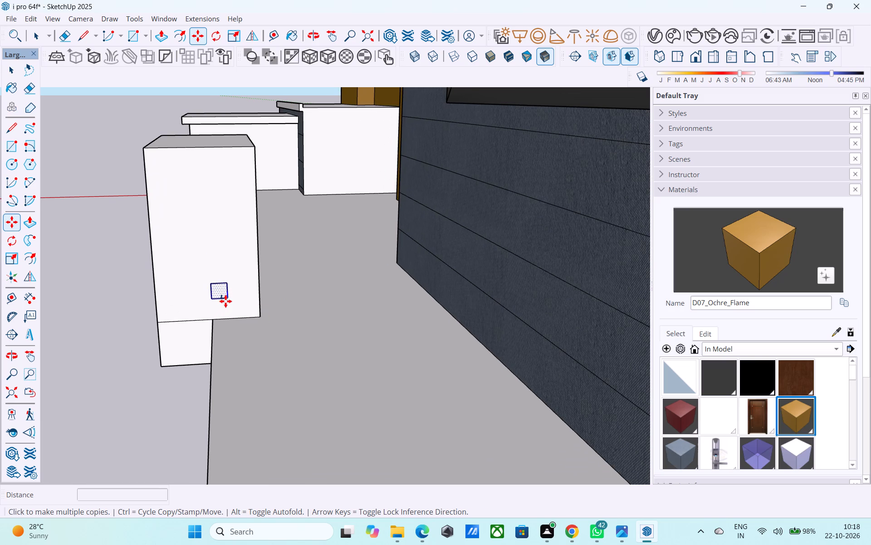
{"action": "middle_click_drag", "start_coordinate": [225, 268], "coordinate": [240, 289]}
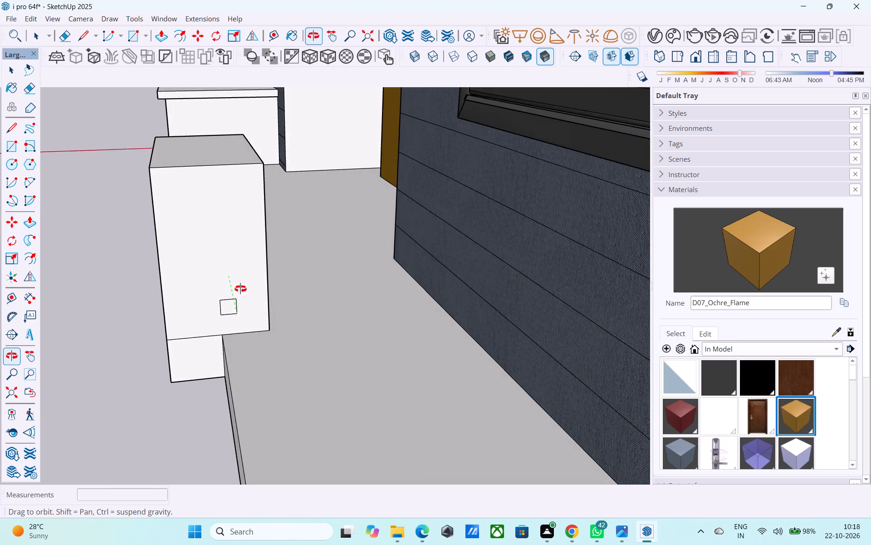
{"action": "middle_click_drag", "start_coordinate": [240, 289], "coordinate": [240, 289]}
{"action": "scroll", "coordinate": [238, 292], "scroll_direction": "up", "scroll_amount": 3}
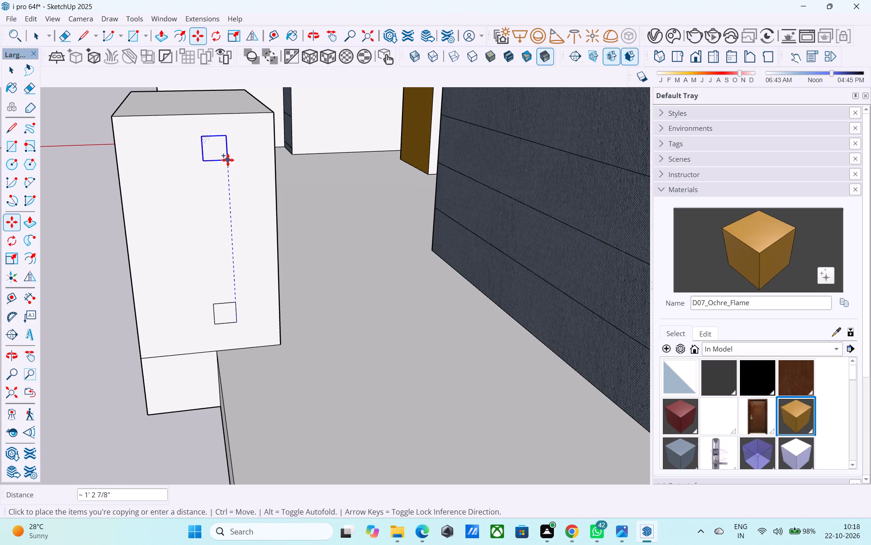
{"action": "left_click", "coordinate": [227, 155]}
{"action": "type", "text": "/4"}
{"action": "key", "text": "Return"}
Push/Pull the corner post's face towards the small ochre box out by 3".
{"action": "scroll", "coordinate": [226, 157], "scroll_direction": "down", "scroll_amount": 5}
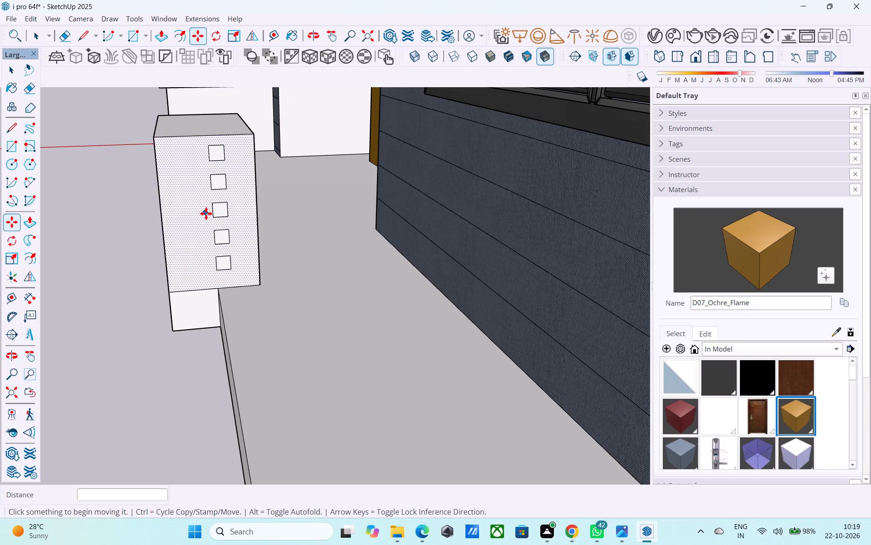
{"action": "scroll", "coordinate": [206, 213], "scroll_direction": "down", "scroll_amount": 9}
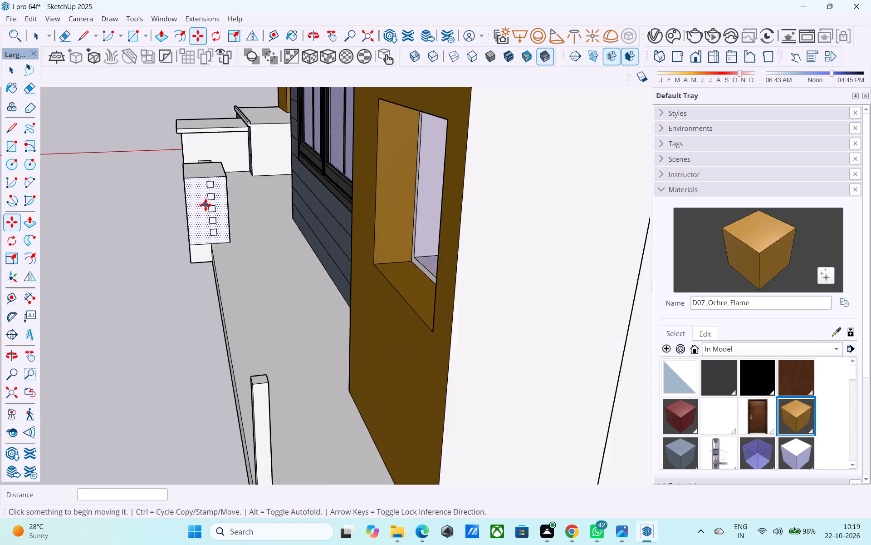
{"action": "scroll", "coordinate": [206, 205], "scroll_direction": "down", "scroll_amount": 4}
{"action": "middle_click_drag", "start_coordinate": [207, 210], "coordinate": [220, 183]}
{"action": "middle_click_drag", "start_coordinate": [256, 251], "coordinate": [254, 251]}
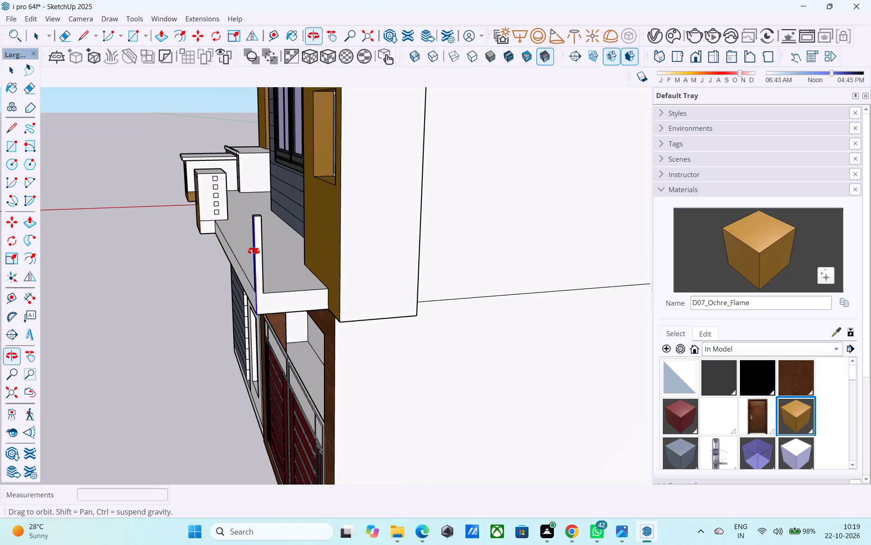
{"action": "middle_click_drag", "start_coordinate": [254, 251], "coordinate": [341, 267]}
{"action": "middle_click_drag", "start_coordinate": [341, 267], "coordinate": [318, 262]}
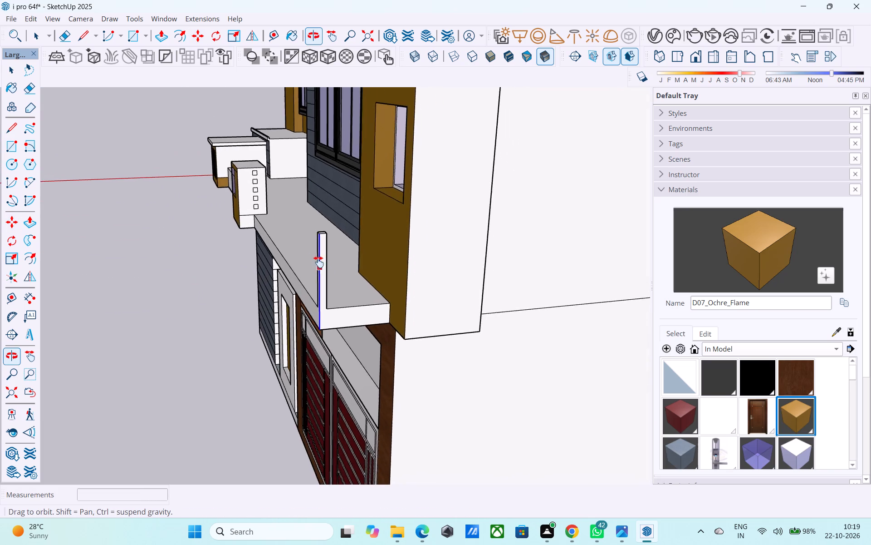
{"action": "middle_click_drag", "start_coordinate": [318, 262], "coordinate": [602, 316]}
{"action": "scroll", "coordinate": [519, 258], "scroll_direction": "up", "scroll_amount": 4}
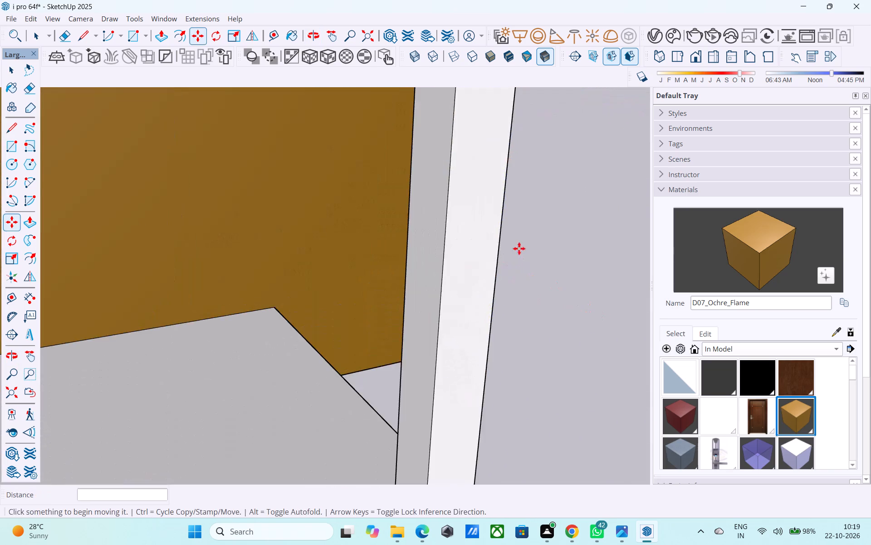
{"action": "scroll", "coordinate": [508, 231], "scroll_direction": "down", "scroll_amount": 3}
{"action": "key", "text": "space"}
{"action": "left_click", "coordinate": [495, 228]}
{"action": "scroll", "coordinate": [495, 228], "scroll_direction": "up", "scroll_amount": 4}
{"action": "left_click", "coordinate": [496, 231]}
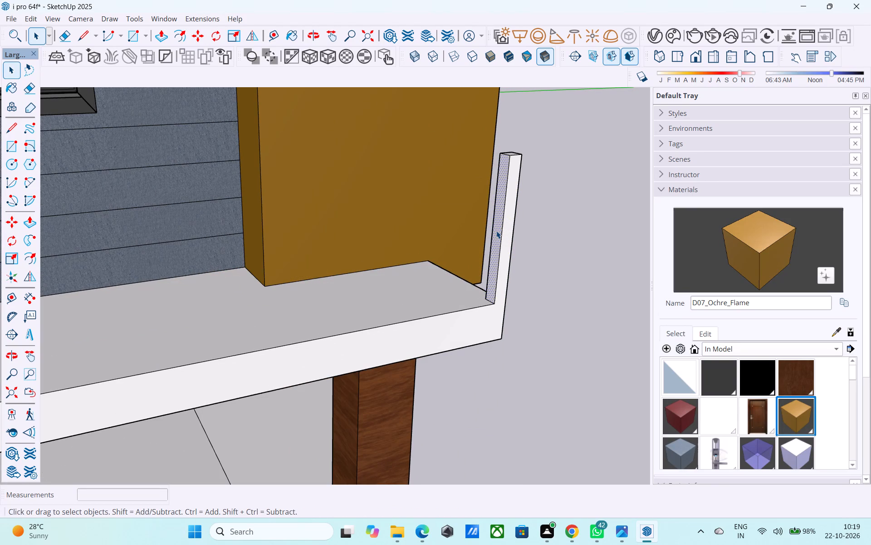
{"action": "key", "text": "p"}
{"action": "left_click", "coordinate": [496, 231]}
{"action": "key", "text": "6"}
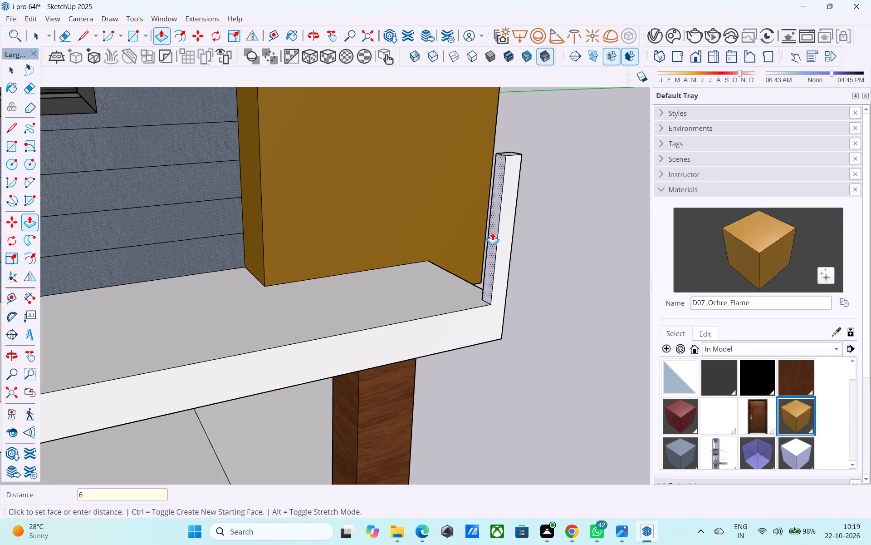
{"action": "key", "text": "BackSpace"}
{"action": "key", "text": "3"}
{"action": "key", "text": "shift+Return"}
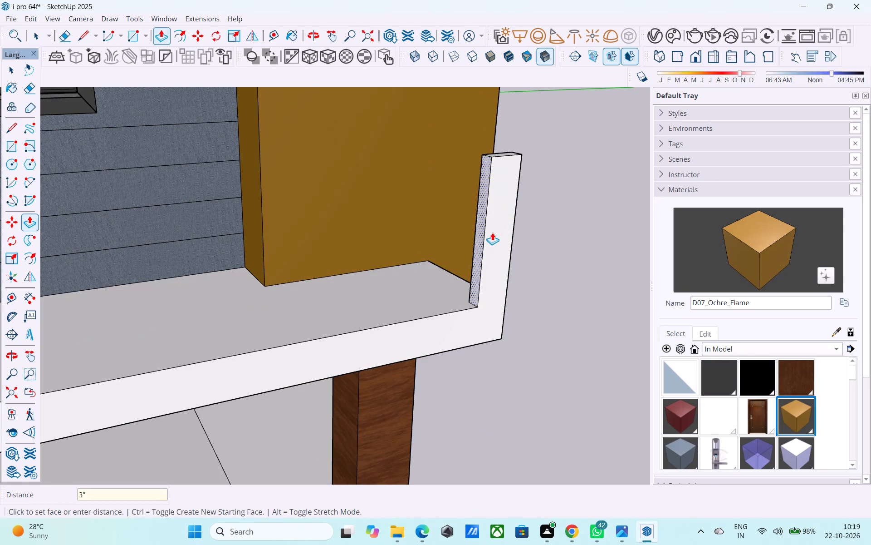
{"action": "key", "text": "Return"}
{"action": "key", "text": "space"}
Push/Pull the corner post's face towards the house wall out by 4".
{"action": "middle_click_drag", "start_coordinate": [491, 234], "coordinate": [168, 316]}
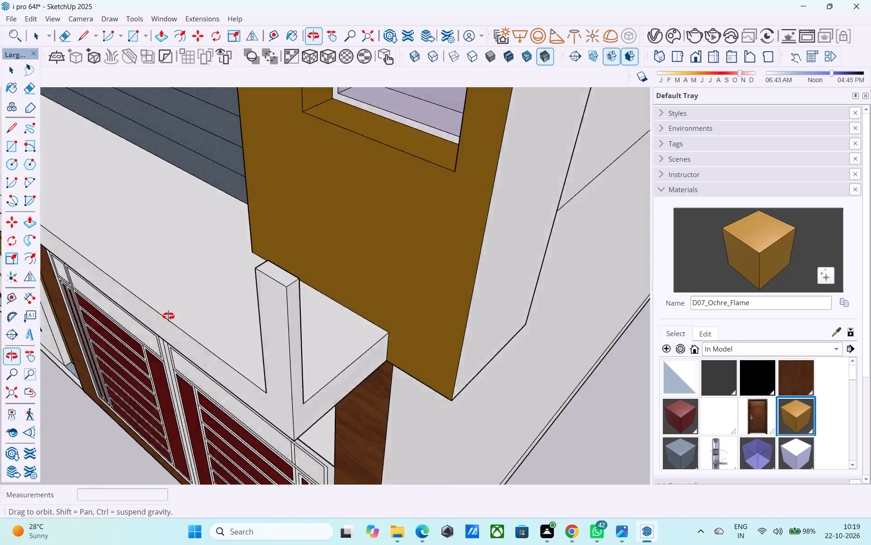
{"action": "middle_click_drag", "start_coordinate": [168, 316], "coordinate": [34, 317]}
{"action": "middle_click_drag", "start_coordinate": [153, 258], "coordinate": [131, 253]}
{"action": "scroll", "coordinate": [141, 250], "scroll_direction": "up", "scroll_amount": 3}
{"action": "left_click", "coordinate": [164, 240]}
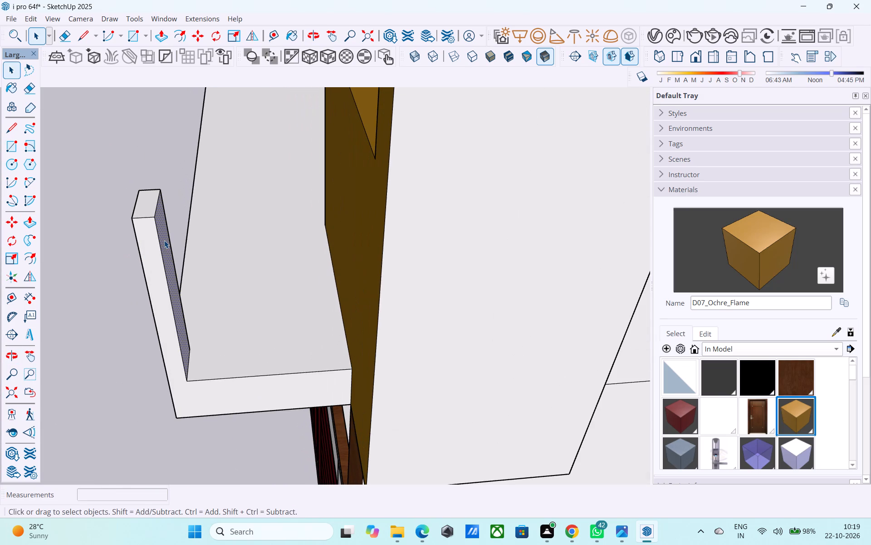
{"action": "key", "text": "p"}
{"action": "left_click", "coordinate": [164, 240]}
{"action": "type", "text": "4\""}
{"action": "key", "text": "Return"}
{"action": "key", "text": "space"}
Push/Pull the topmost square on the small box about 10' 1 9/16" across to the corner post, forming the top rail.
{"action": "middle_click_drag", "start_coordinate": [171, 240], "coordinate": [253, 215]}
{"action": "scroll", "coordinate": [258, 207], "scroll_direction": "down", "scroll_amount": 4}
{"action": "middle_click_drag", "start_coordinate": [248, 226], "coordinate": [376, 171]}
{"action": "scroll", "coordinate": [374, 180], "scroll_direction": "down", "scroll_amount": 3}
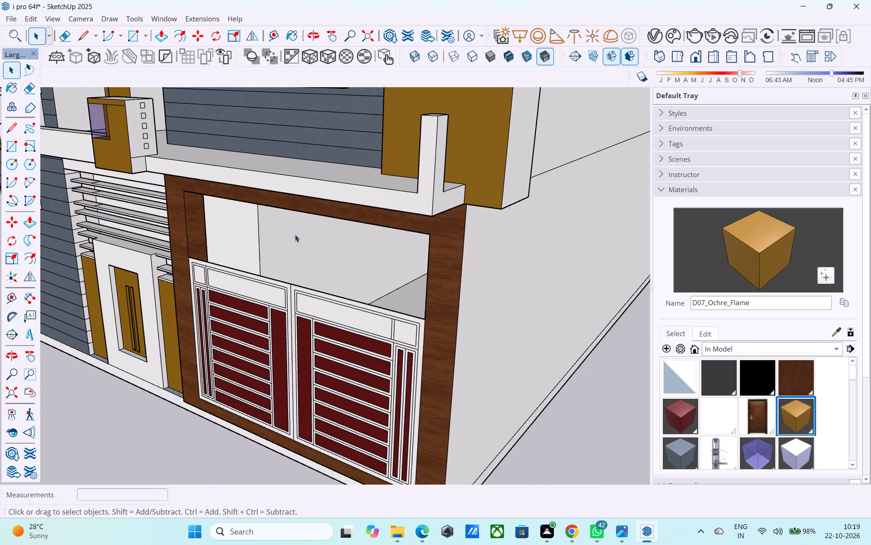
{"action": "scroll", "coordinate": [295, 234], "scroll_direction": "down", "scroll_amount": 5}
{"action": "middle_click_drag", "start_coordinate": [277, 241], "coordinate": [319, 216]}
{"action": "middle_click_drag", "start_coordinate": [289, 203], "coordinate": [206, 242]}
{"action": "scroll", "coordinate": [221, 196], "scroll_direction": "up", "scroll_amount": 4}
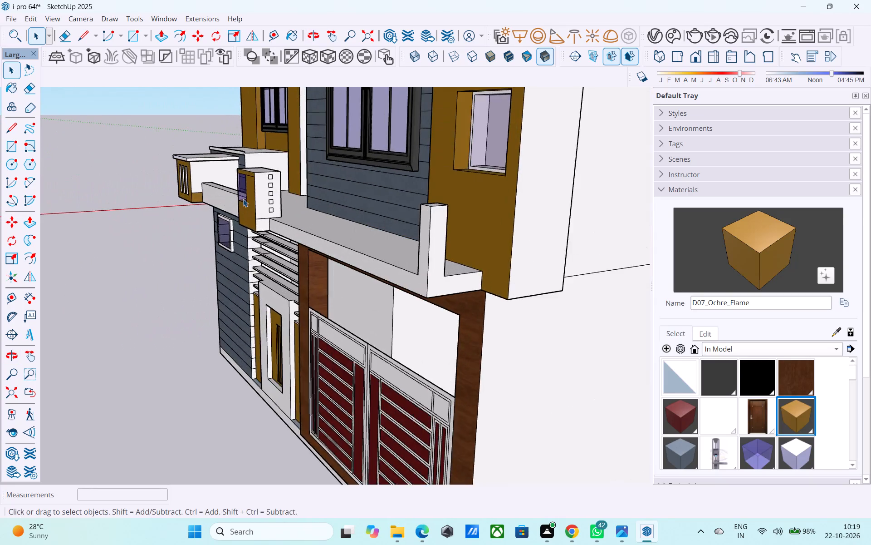
{"action": "scroll", "coordinate": [243, 199], "scroll_direction": "up", "scroll_amount": 9}
{"action": "left_click", "coordinate": [279, 159]}
{"action": "key", "text": "p"}
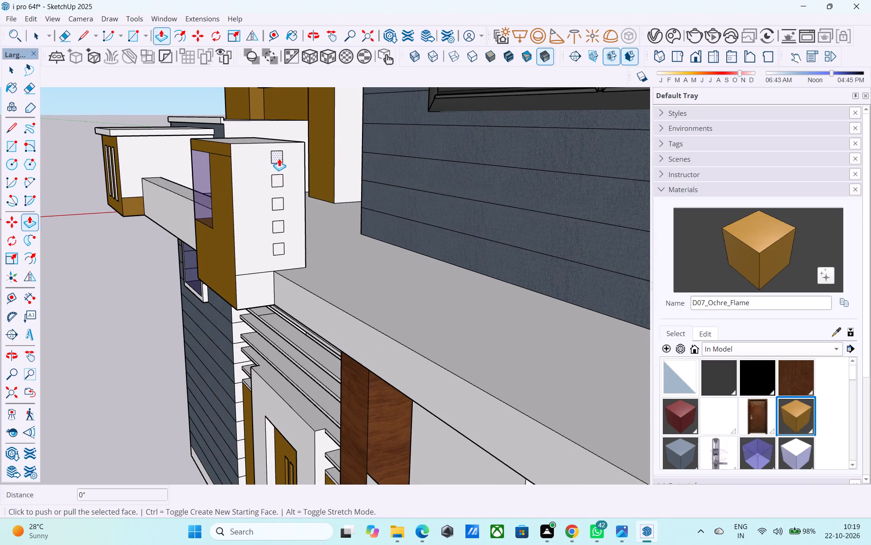
{"action": "left_click", "coordinate": [279, 159]}
{"action": "scroll", "coordinate": [307, 164], "scroll_direction": "down", "scroll_amount": 9}
{"action": "middle_click_drag", "start_coordinate": [336, 197], "coordinate": [481, 205]}
{"action": "middle_click_drag", "start_coordinate": [493, 203], "coordinate": [447, 204]}
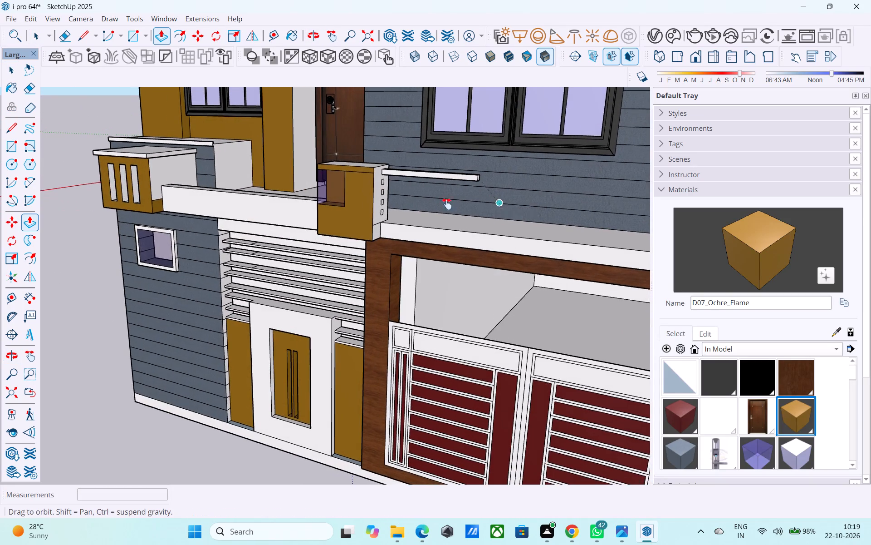
{"action": "middle_click_drag", "start_coordinate": [447, 204], "coordinate": [249, 273]}
{"action": "scroll", "coordinate": [348, 257], "scroll_direction": "up", "scroll_amount": 6}
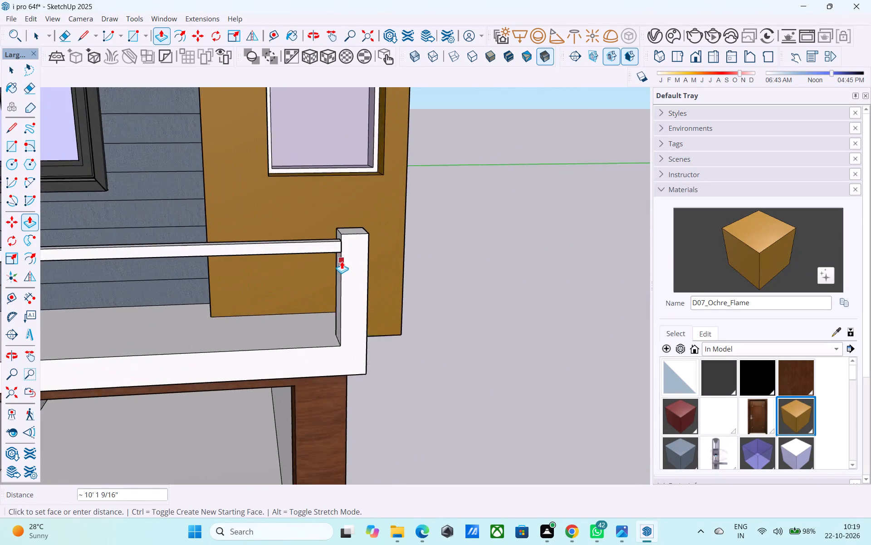
{"action": "scroll", "coordinate": [342, 261], "scroll_direction": "up", "scroll_amount": 5}
{"action": "left_click", "coordinate": [342, 261]}
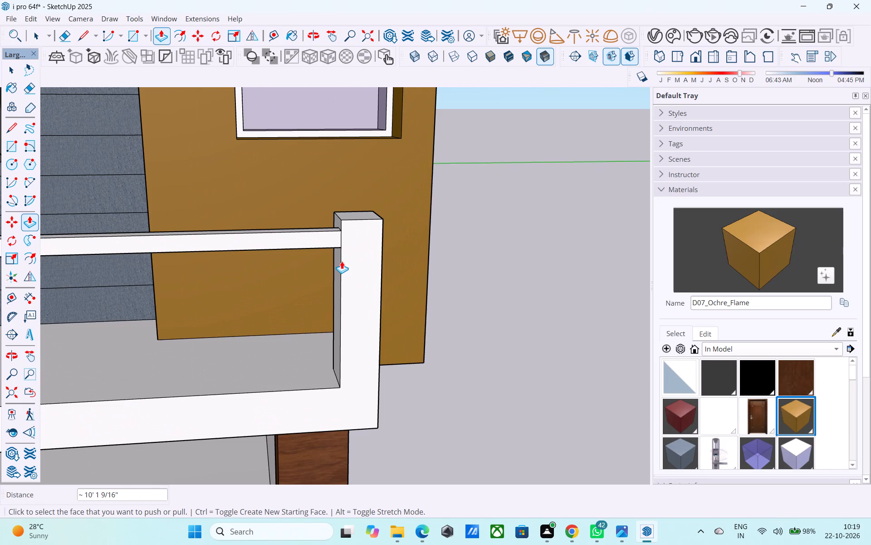
Push/Pull the four remaining squares on the small box by the same distance as the top rail.
{"action": "scroll", "coordinate": [342, 261], "scroll_direction": "down", "scroll_amount": 7}
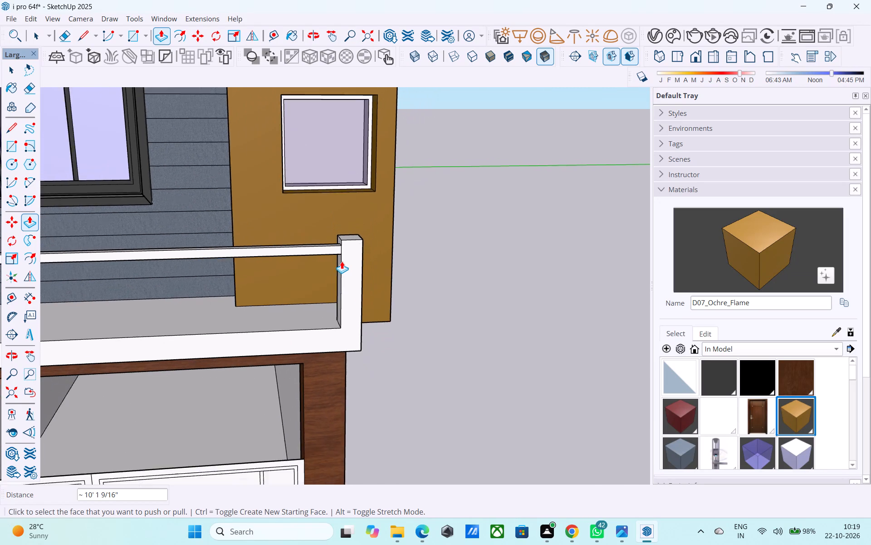
{"action": "scroll", "coordinate": [342, 261], "scroll_direction": "down", "scroll_amount": 2}
{"action": "middle_click_drag", "start_coordinate": [223, 274], "coordinate": [145, 240], "text": "shift"}
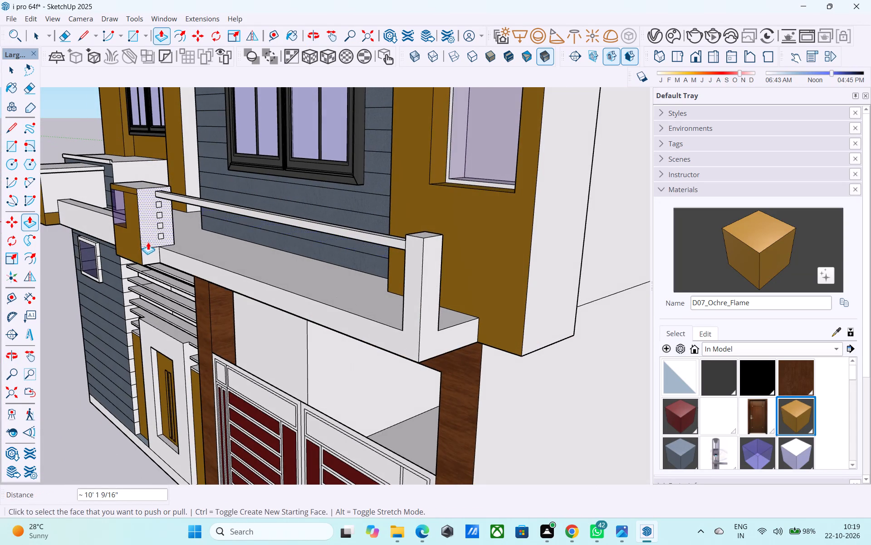
{"action": "middle_click_drag", "start_coordinate": [155, 248], "coordinate": [151, 283]}
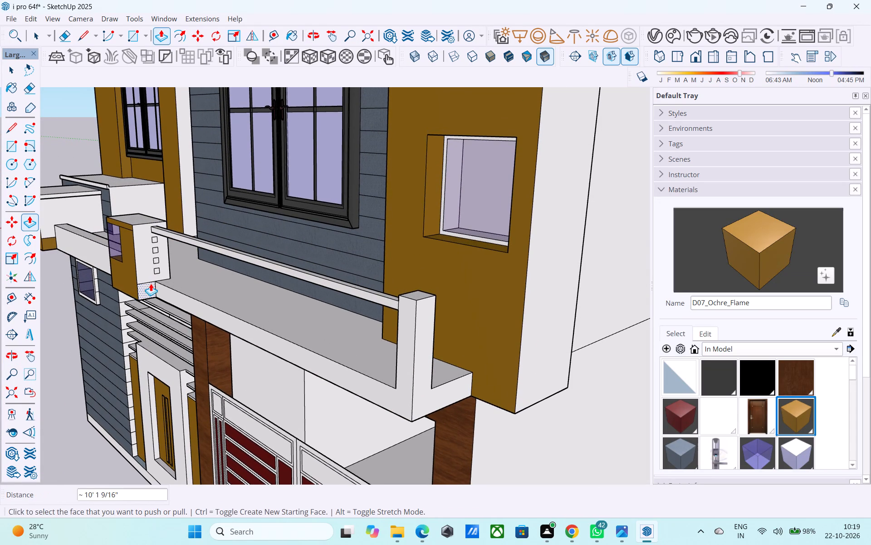
{"action": "middle_click_drag", "start_coordinate": [170, 286], "coordinate": [176, 307], "text": "shift"}
{"action": "middle_click_drag", "start_coordinate": [144, 282], "coordinate": [130, 271]}
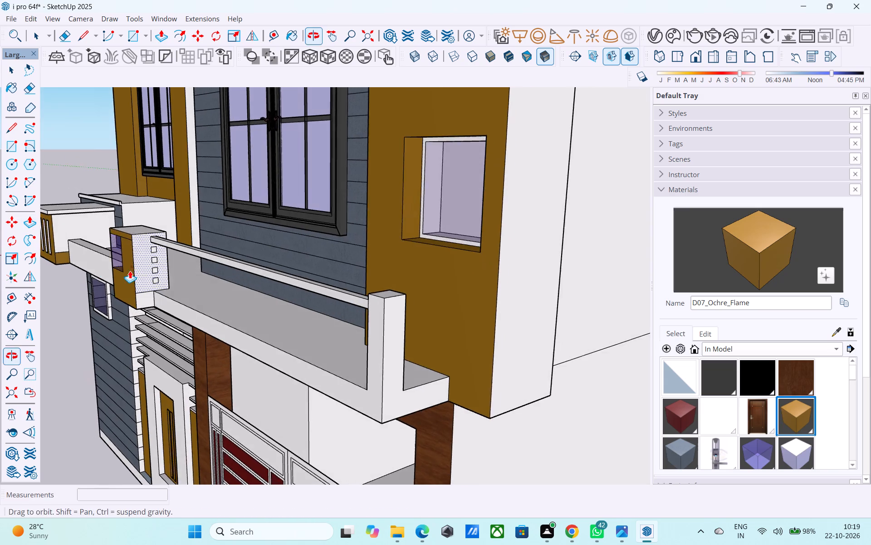
{"action": "middle_click_drag", "start_coordinate": [81, 257], "coordinate": [180, 233]}
{"action": "middle_click_drag", "start_coordinate": [267, 213], "coordinate": [244, 226]}
{"action": "scroll", "coordinate": [248, 236], "scroll_direction": "up", "scroll_amount": 11}
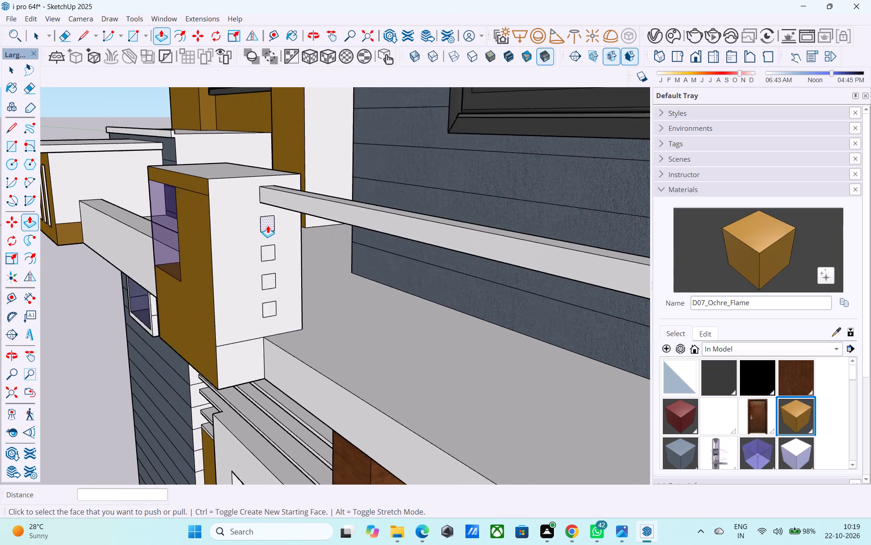
{"action": "scroll", "coordinate": [268, 225], "scroll_direction": "up", "scroll_amount": 2}
{"action": "double_click", "coordinate": [267, 224]}
{"action": "double_click", "coordinate": [264, 265]}
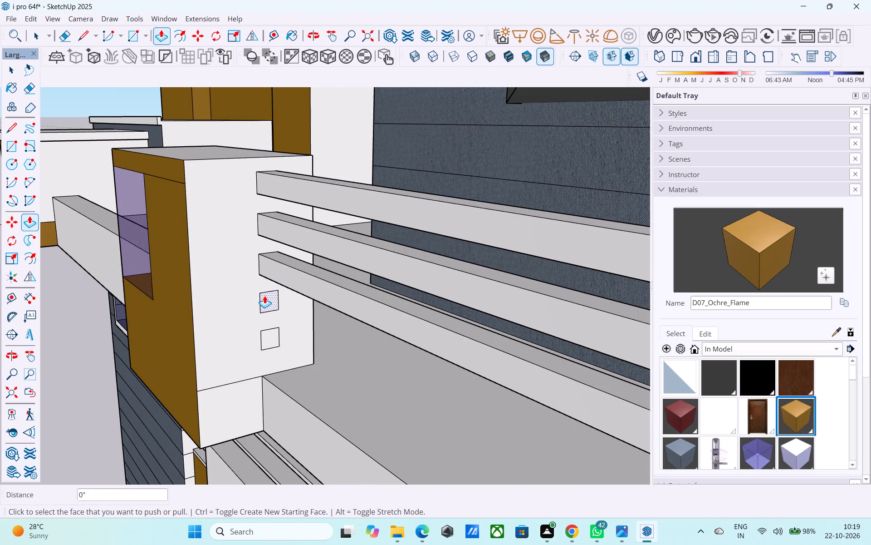
{"action": "double_click", "coordinate": [264, 296]}
{"action": "double_click", "coordinate": [267, 334]}
Erase the dividing edge low on the small box's white side face and save the model.
{"action": "scroll", "coordinate": [242, 220], "scroll_direction": "down", "scroll_amount": 6}
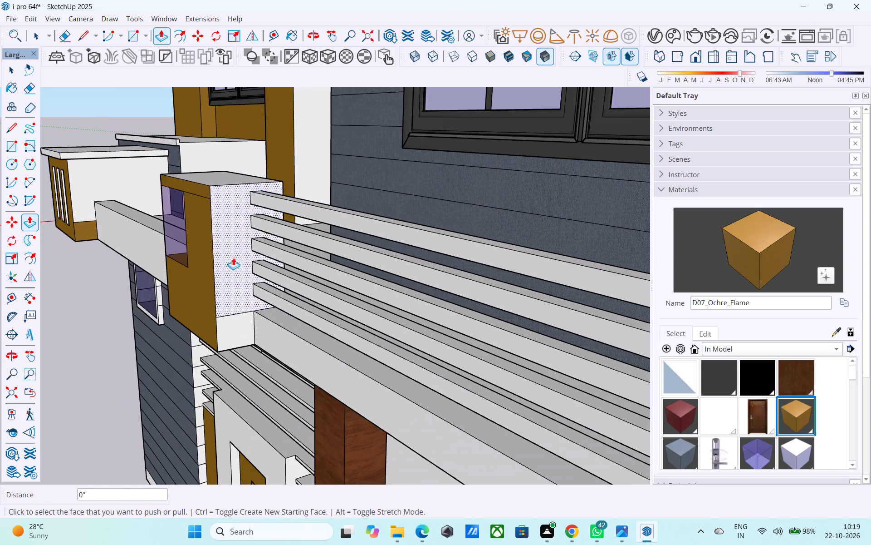
{"action": "scroll", "coordinate": [223, 338], "scroll_direction": "up", "scroll_amount": 6}
{"action": "key", "text": "e"}
{"action": "left_click_drag", "start_coordinate": [223, 305], "coordinate": [236, 282]}
{"action": "key", "text": "space"}
{"action": "scroll", "coordinate": [224, 260], "scroll_direction": "down", "scroll_amount": 6}
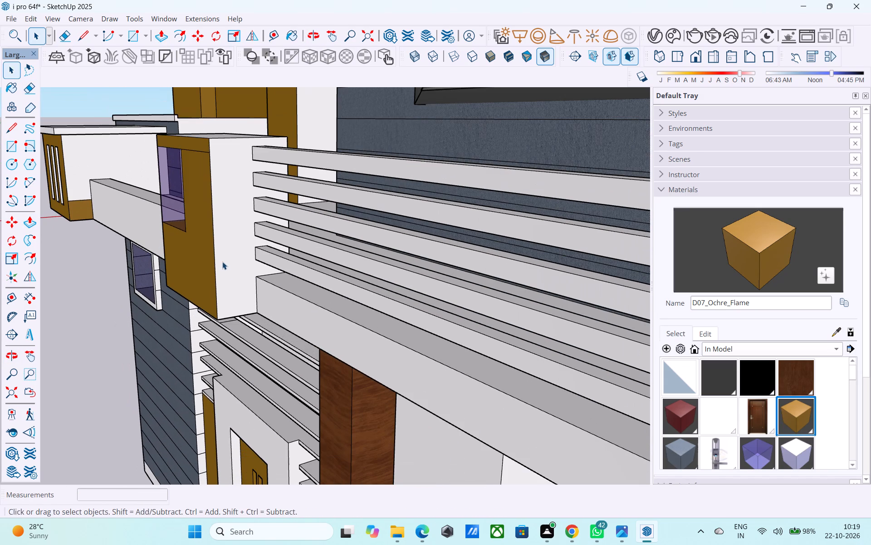
{"action": "key", "text": "ctrl+s"}
Draw a 2" by 2" square near the top of the corner post's face towards the house wall.
{"action": "scroll", "coordinate": [222, 263], "scroll_direction": "down", "scroll_amount": 16}
{"action": "middle_click_drag", "start_coordinate": [235, 273], "coordinate": [125, 271]}
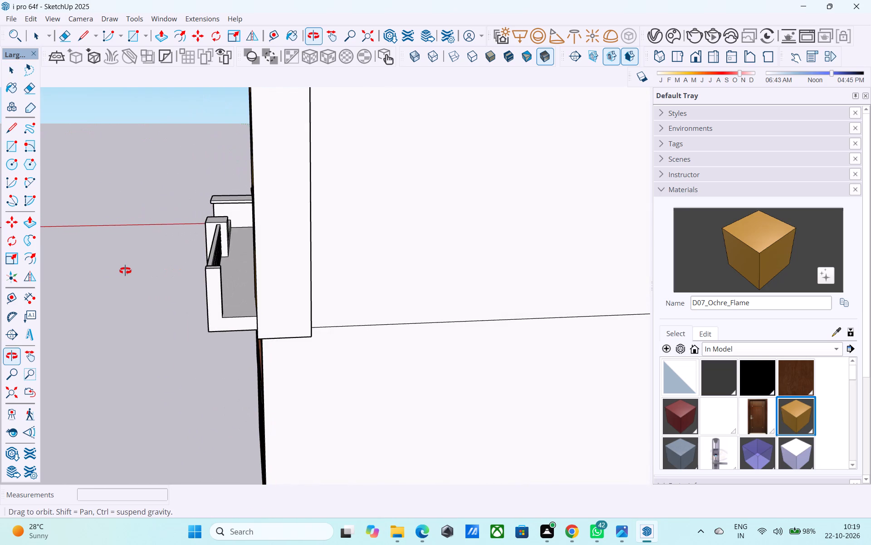
{"action": "middle_click_drag", "start_coordinate": [125, 271], "coordinate": [404, 274]}
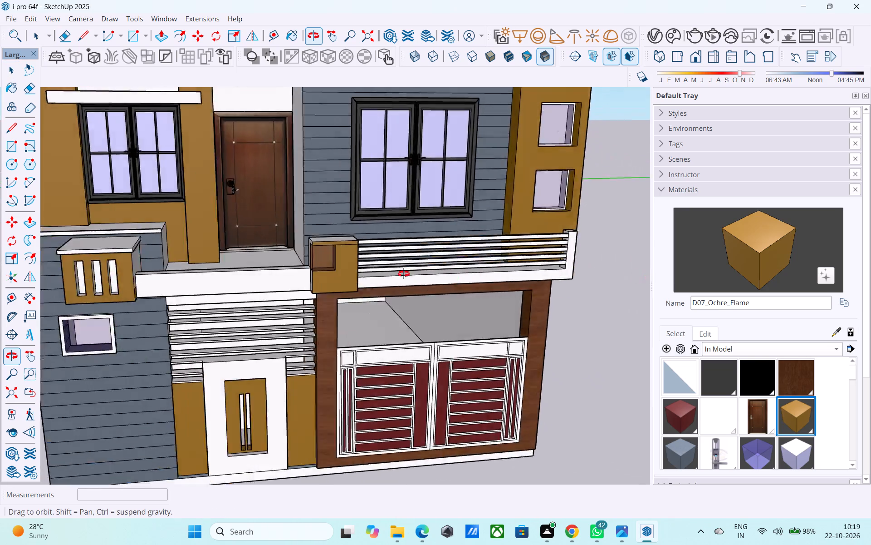
{"action": "middle_click_drag", "start_coordinate": [404, 274], "coordinate": [152, 255]}
{"action": "scroll", "coordinate": [209, 256], "scroll_direction": "up", "scroll_amount": 4}
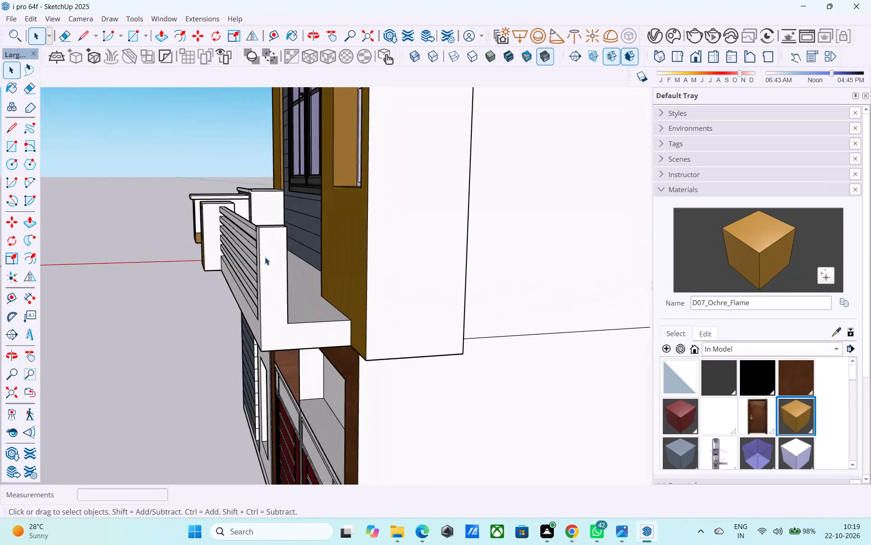
{"action": "middle_click_drag", "start_coordinate": [281, 257], "coordinate": [264, 256]}
{"action": "middle_click_drag", "start_coordinate": [256, 260], "coordinate": [156, 277]}
{"action": "scroll", "coordinate": [180, 252], "scroll_direction": "up", "scroll_amount": 2}
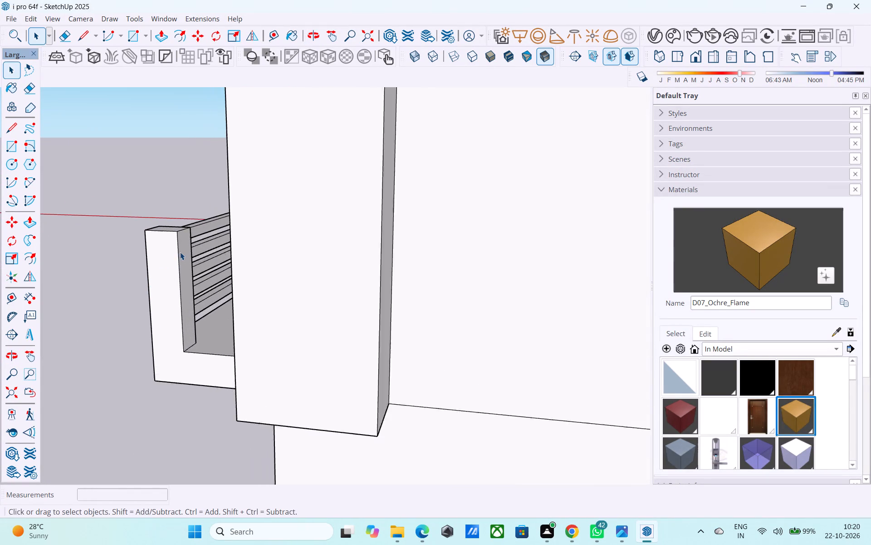
{"action": "scroll", "coordinate": [180, 252], "scroll_direction": "up", "scroll_amount": 5}
{"action": "middle_click_drag", "start_coordinate": [180, 251], "coordinate": [171, 244]}
{"action": "key", "text": "r"}
{"action": "scroll", "coordinate": [175, 242], "scroll_direction": "up", "scroll_amount": 7}
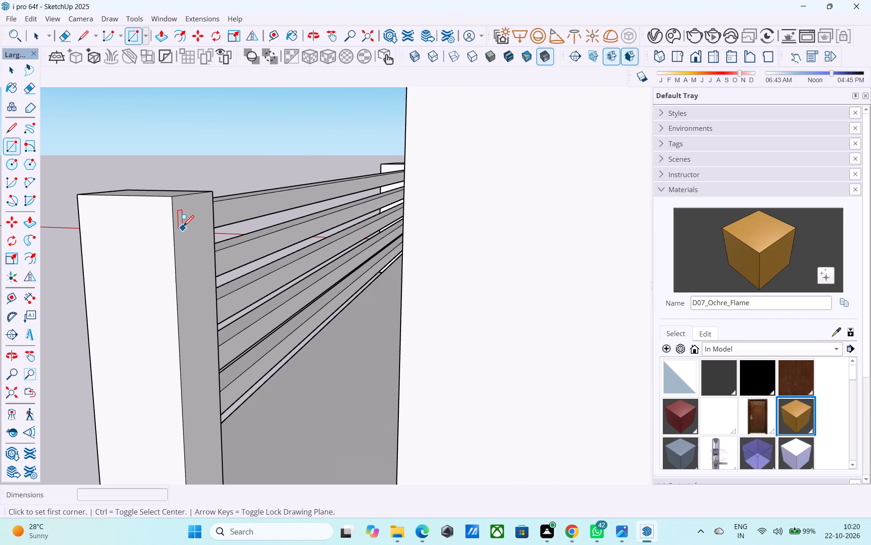
{"action": "left_click", "coordinate": [186, 224]}
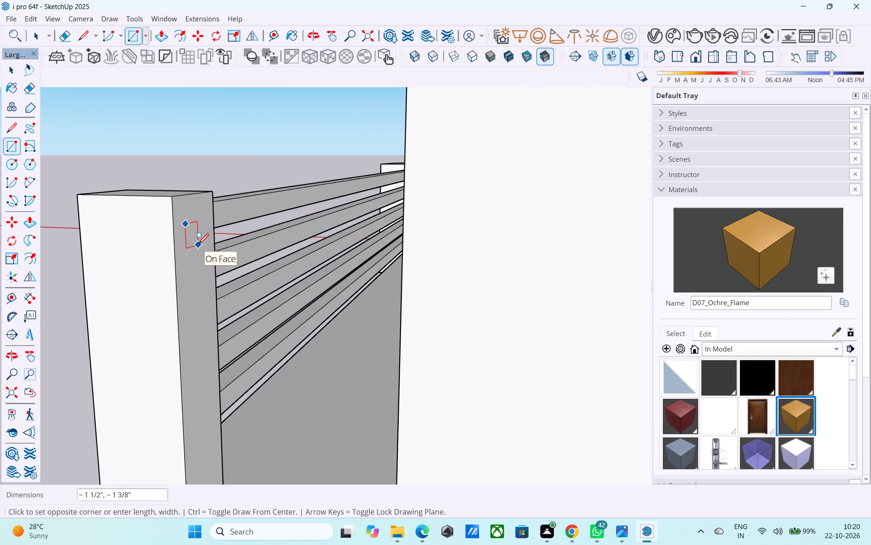
{"action": "type", "text": "2\",2\""}
{"action": "key", "text": "Return"}
{"action": "key", "text": "space"}
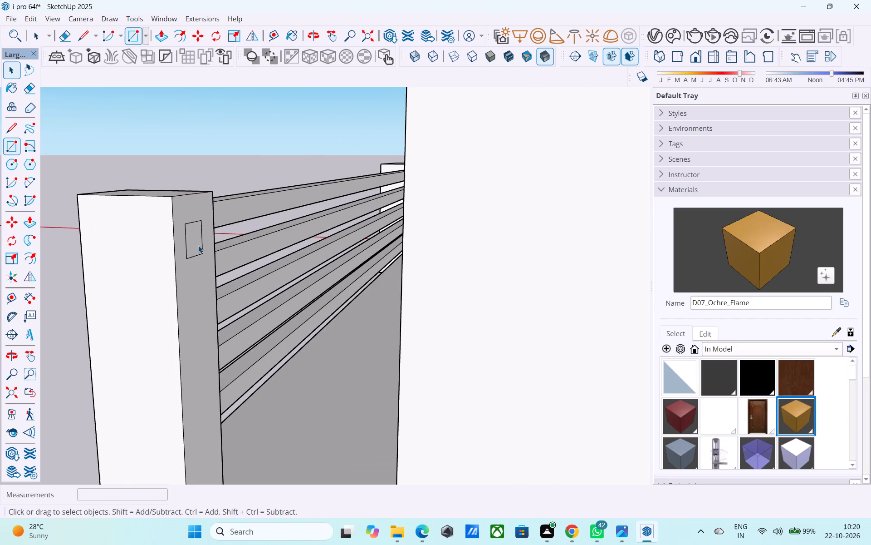
Copy the square about 1' 4 3/8" straight down the corner post, dividing the distance by 4 to make five evenly spaced squares.
{"action": "left_click", "coordinate": [198, 245]}
{"action": "key", "text": "m"}
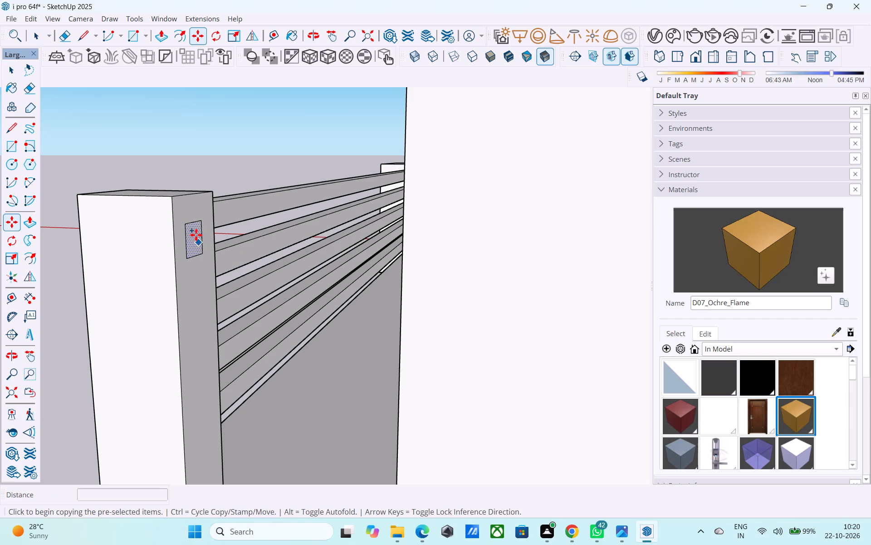
{"action": "left_click", "coordinate": [186, 228]}
{"action": "middle_click_drag", "start_coordinate": [203, 390], "coordinate": [202, 287], "text": "shift"}
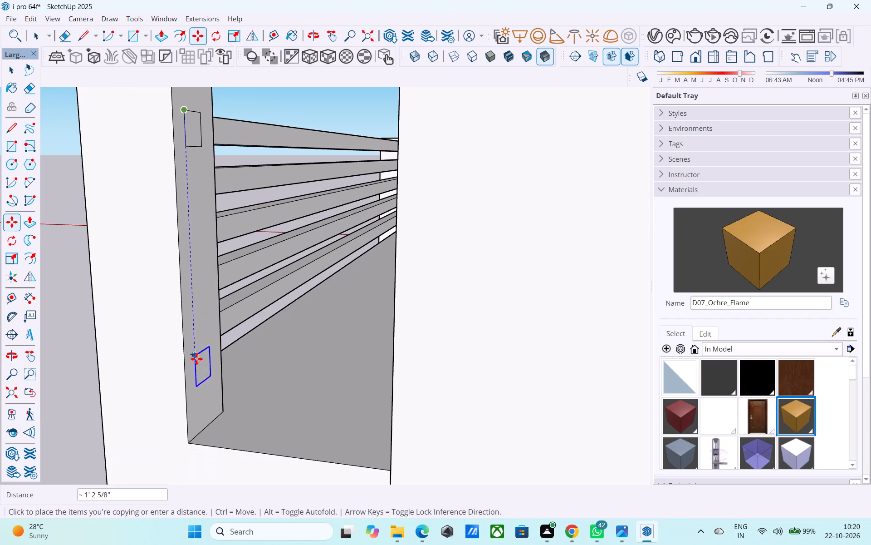
{"action": "left_click", "coordinate": [198, 384]}
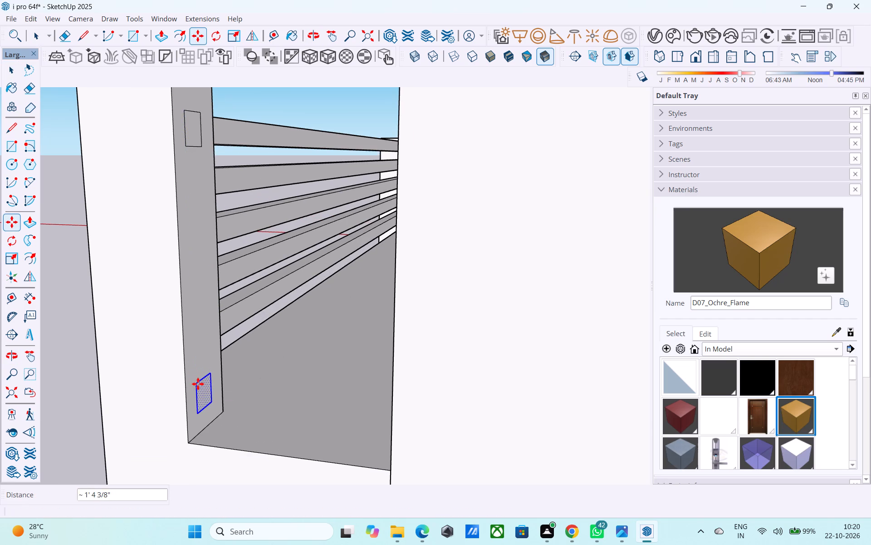
{"action": "type", "text": "/4"}
{"action": "key", "text": "Return"}
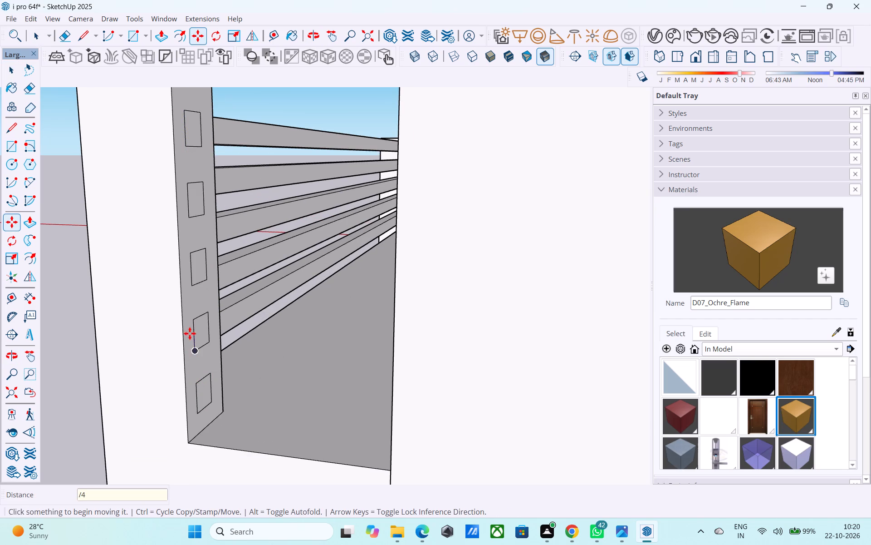
{"action": "key", "text": "space"}
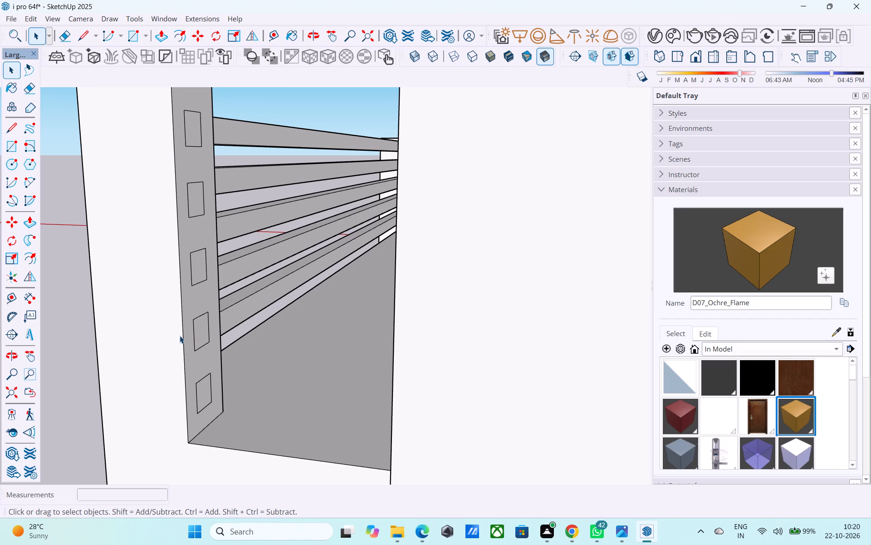
Push/Pull the topmost square on the corner post across to the ochre house wall, forming the top side rail.
{"action": "scroll", "coordinate": [187, 332], "scroll_direction": "down", "scroll_amount": 4}
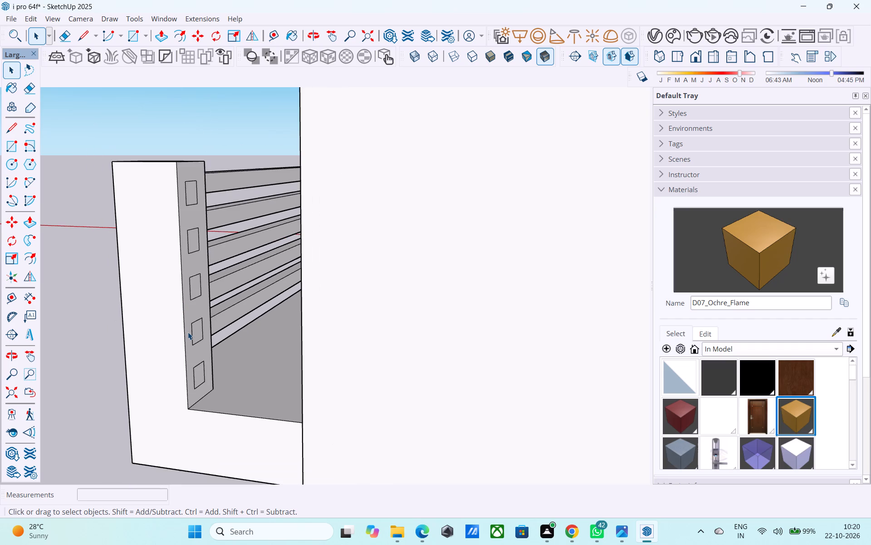
{"action": "scroll", "coordinate": [188, 332], "scroll_direction": "down", "scroll_amount": 4}
{"action": "scroll", "coordinate": [195, 235], "scroll_direction": "up", "scroll_amount": 7}
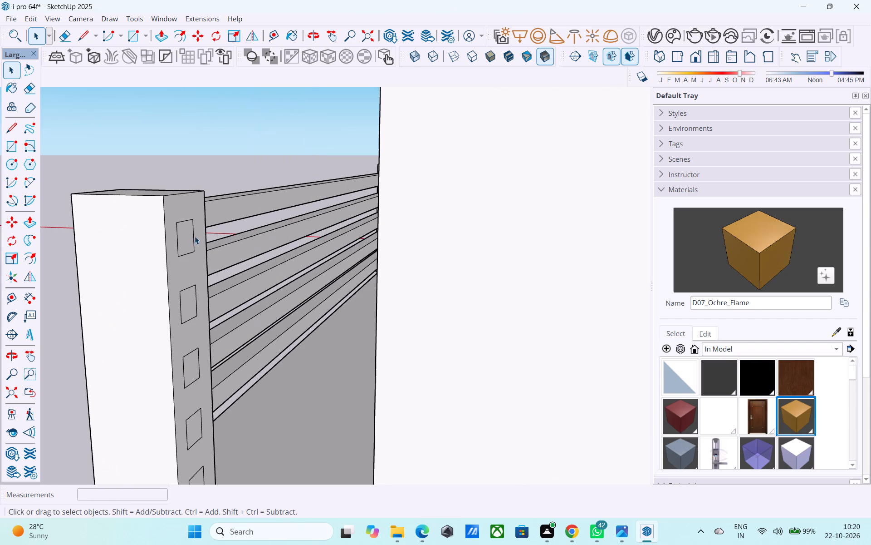
{"action": "left_click", "coordinate": [189, 236]}
{"action": "key", "text": "p"}
{"action": "left_click", "coordinate": [189, 236]}
{"action": "middle_click_drag", "start_coordinate": [194, 239], "coordinate": [279, 260]}
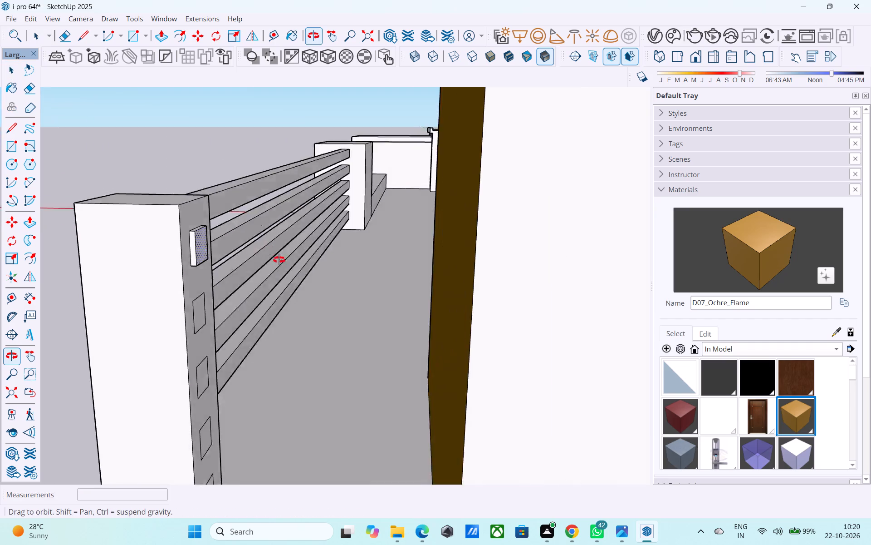
{"action": "middle_click_drag", "start_coordinate": [279, 260], "coordinate": [415, 250]}
{"action": "left_click", "coordinate": [548, 149]}
Push/Pull the four remaining squares on the corner post by the same distance as the top side rail.
{"action": "middle_click_drag", "start_coordinate": [532, 226], "coordinate": [337, 213]}
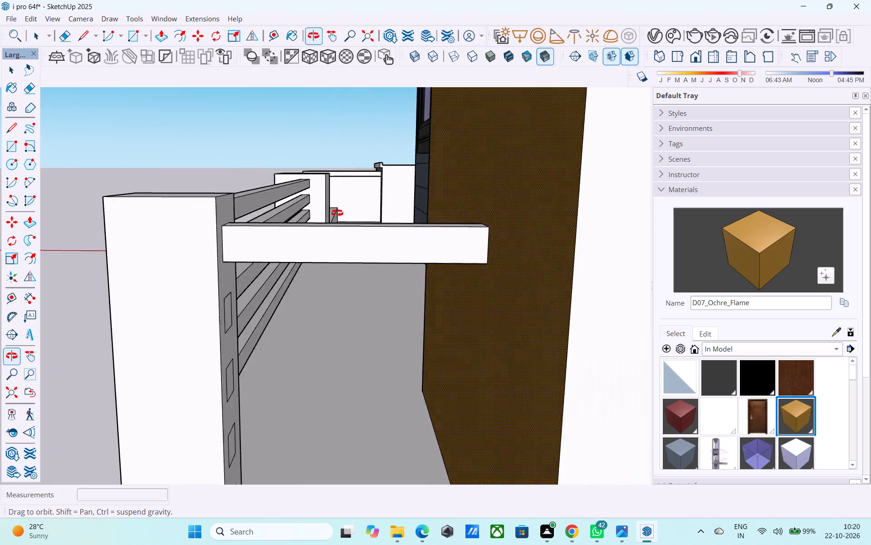
{"action": "middle_click_drag", "start_coordinate": [337, 213], "coordinate": [264, 193]}
{"action": "scroll", "coordinate": [202, 293], "scroll_direction": "up", "scroll_amount": 3}
{"action": "double_click", "coordinate": [202, 294]}
{"action": "middle_click_drag", "start_coordinate": [215, 330], "coordinate": [234, 244]}
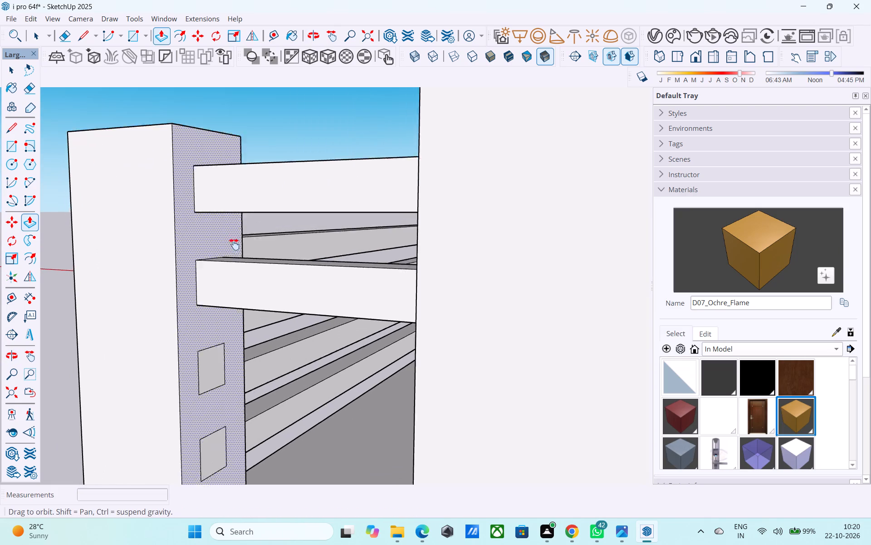
{"action": "middle_click_drag", "start_coordinate": [234, 244], "coordinate": [235, 215]}
{"action": "double_click", "coordinate": [222, 274]}
{"action": "middle_click_drag", "start_coordinate": [237, 328], "coordinate": [231, 174]}
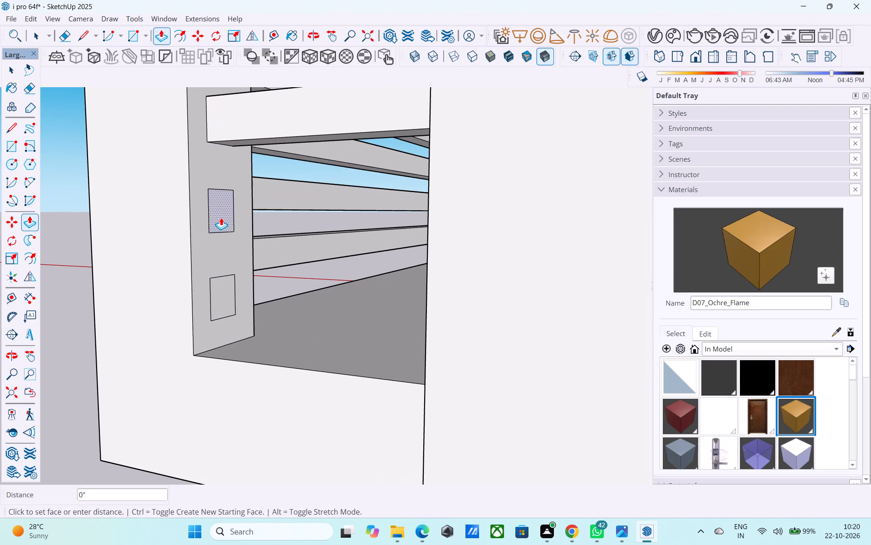
{"action": "double_click", "coordinate": [221, 218]}
{"action": "double_click", "coordinate": [226, 283]}
Examine the side rails and the whole facade from the front.
{"action": "middle_click_drag", "start_coordinate": [216, 270], "coordinate": [473, 292]}
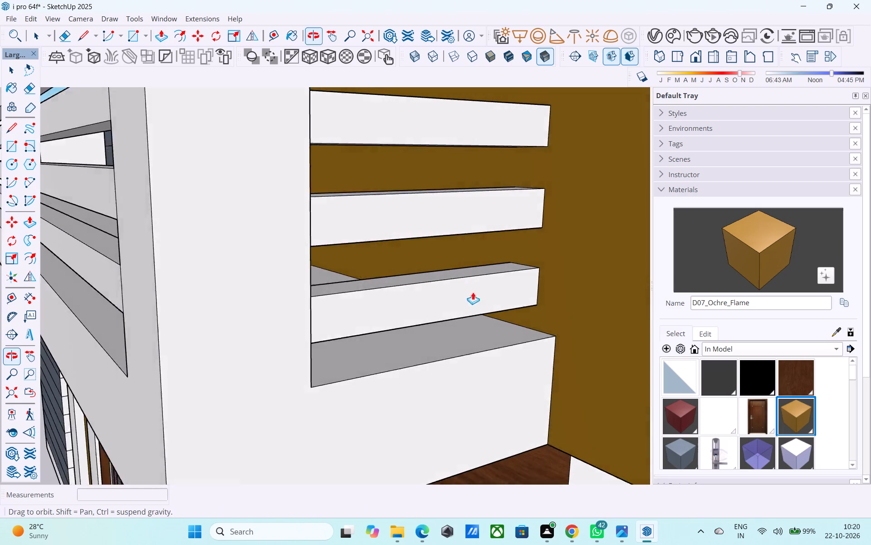
{"action": "middle_click_drag", "start_coordinate": [473, 292], "coordinate": [472, 292]}
{"action": "scroll", "coordinate": [478, 293], "scroll_direction": "down", "scroll_amount": 12}
{"action": "middle_click_drag", "start_coordinate": [356, 290], "coordinate": [558, 304]}
{"action": "scroll", "coordinate": [559, 287], "scroll_direction": "down", "scroll_amount": 6}
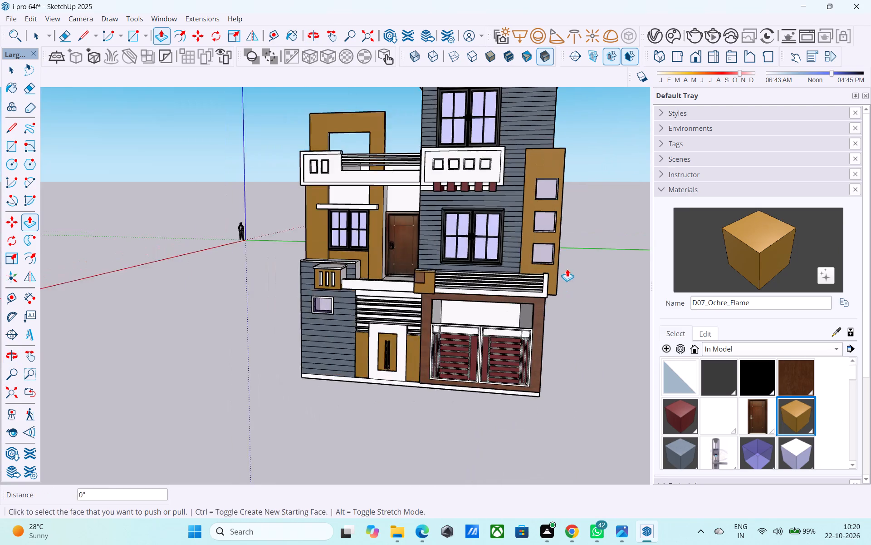
{"action": "scroll", "coordinate": [567, 269], "scroll_direction": "down", "scroll_amount": 2}
{"action": "middle_click_drag", "start_coordinate": [543, 290], "coordinate": [560, 338], "text": "shift"}
{"action": "scroll", "coordinate": [513, 334], "scroll_direction": "up", "scroll_amount": 12}
{"action": "scroll", "coordinate": [445, 315], "scroll_direction": "up", "scroll_amount": 1}
Draw a 2" by 2" square low on the small box's white side face towards the wooden door, beside the opening.
{"action": "middle_click_drag", "start_coordinate": [445, 315], "coordinate": [520, 314], "text": "shift"}
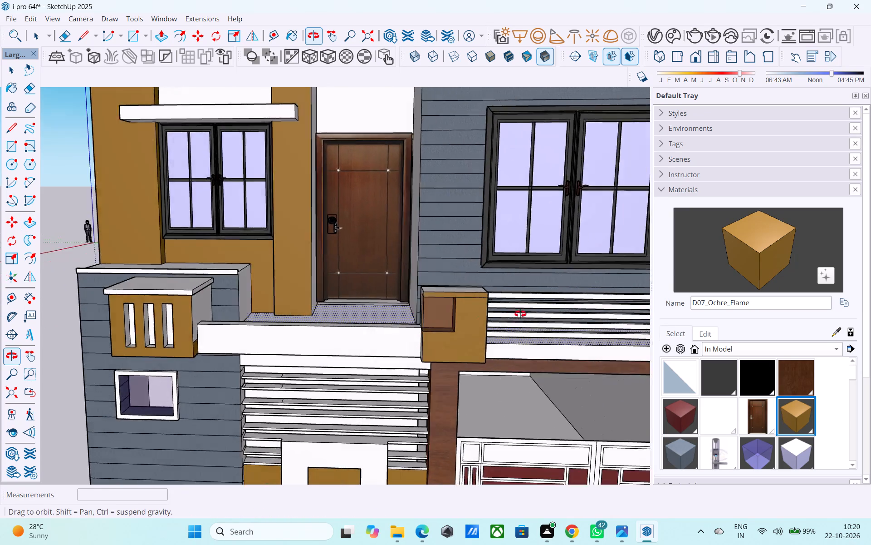
{"action": "middle_click_drag", "start_coordinate": [520, 314], "coordinate": [624, 342], "text": "shift"}
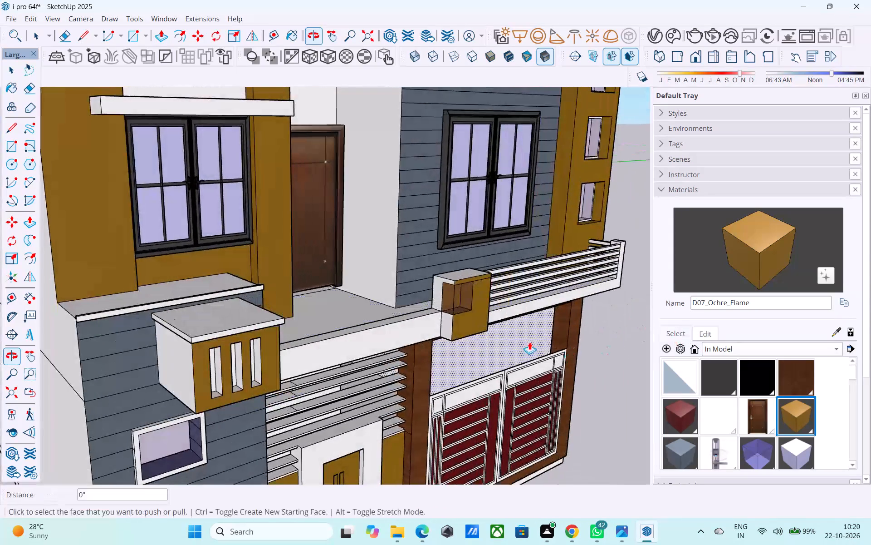
{"action": "middle_click_drag", "start_coordinate": [505, 342], "coordinate": [576, 341], "text": "shift"}
{"action": "scroll", "coordinate": [465, 346], "scroll_direction": "up", "scroll_amount": 4}
{"action": "middle_click_drag", "start_coordinate": [377, 322], "coordinate": [370, 354]}
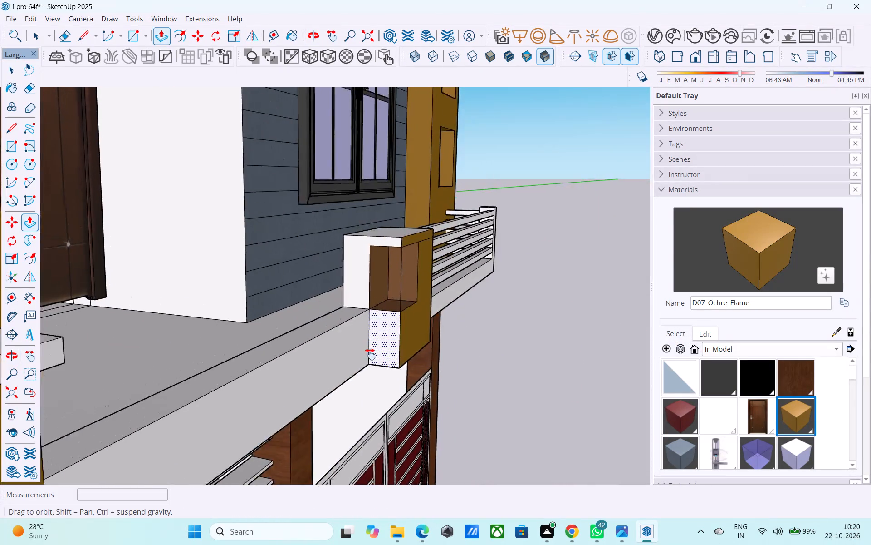
{"action": "middle_click_drag", "start_coordinate": [370, 354], "coordinate": [397, 372]}
{"action": "key", "text": "r"}
{"action": "scroll", "coordinate": [380, 339], "scroll_direction": "up", "scroll_amount": 10}
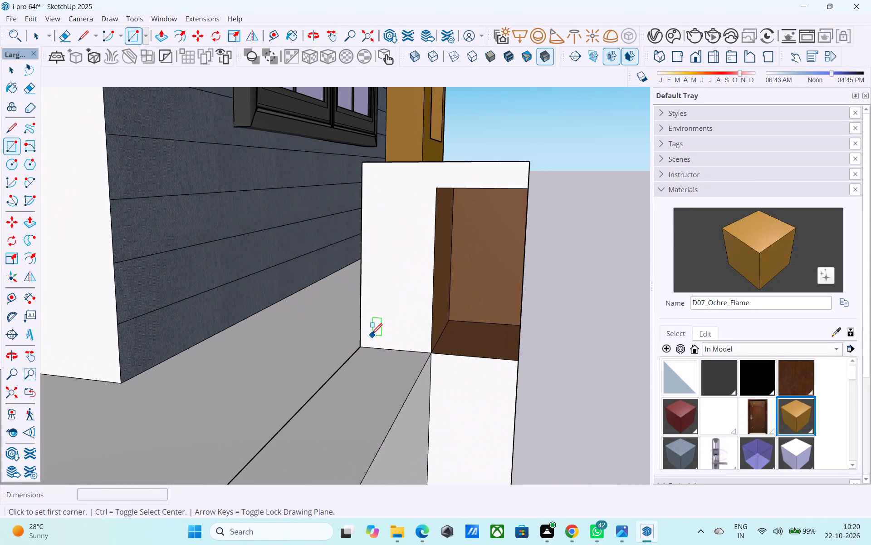
{"action": "middle_click_drag", "start_coordinate": [370, 337], "coordinate": [372, 401]}
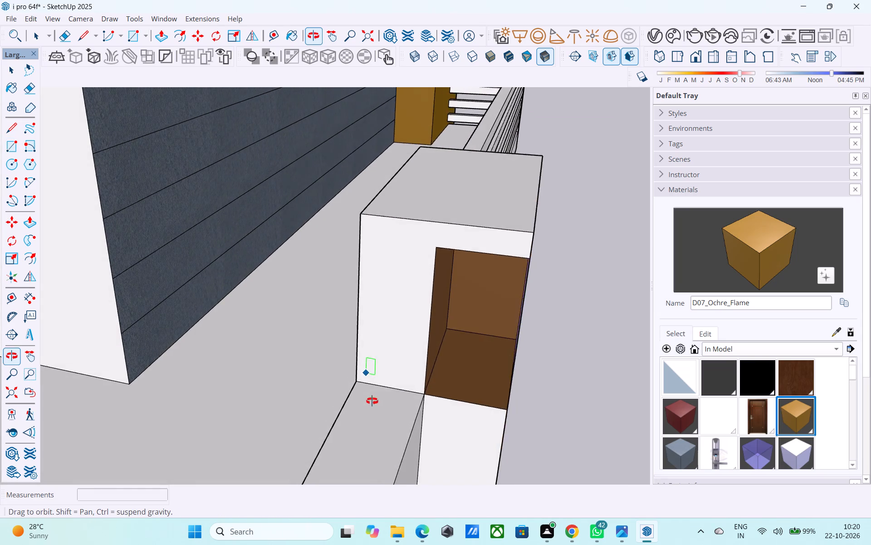
{"action": "middle_click_drag", "start_coordinate": [372, 401], "coordinate": [383, 399]}
{"action": "scroll", "coordinate": [413, 376], "scroll_direction": "up", "scroll_amount": 4}
{"action": "left_click", "coordinate": [432, 379]}
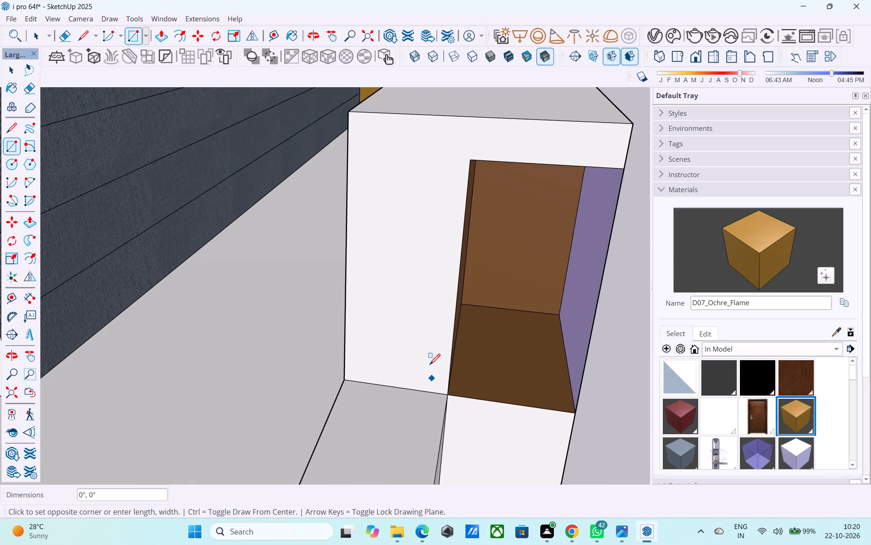
{"action": "type", "text": "2\",2\""}
{"action": "key", "text": "Return"}
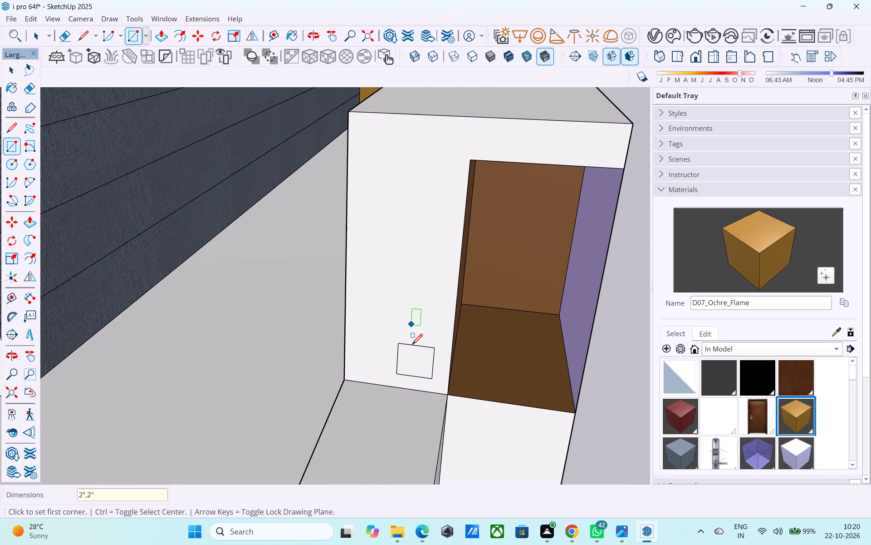
Copy the square about 9 7/8" up the small box's side face, dividing the distance by 3 to make four evenly spaced squares.
{"action": "key", "text": "space"}
{"action": "left_click_drag", "start_coordinate": [413, 368], "coordinate": [414, 362]}
{"action": "left_click", "coordinate": [414, 362]}
{"action": "key", "text": "m"}
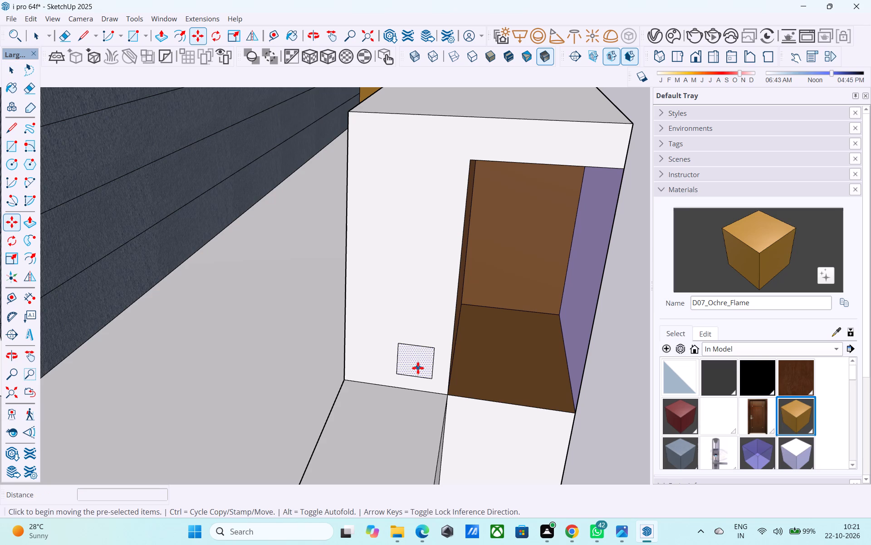
{"action": "left_click", "coordinate": [430, 374]}
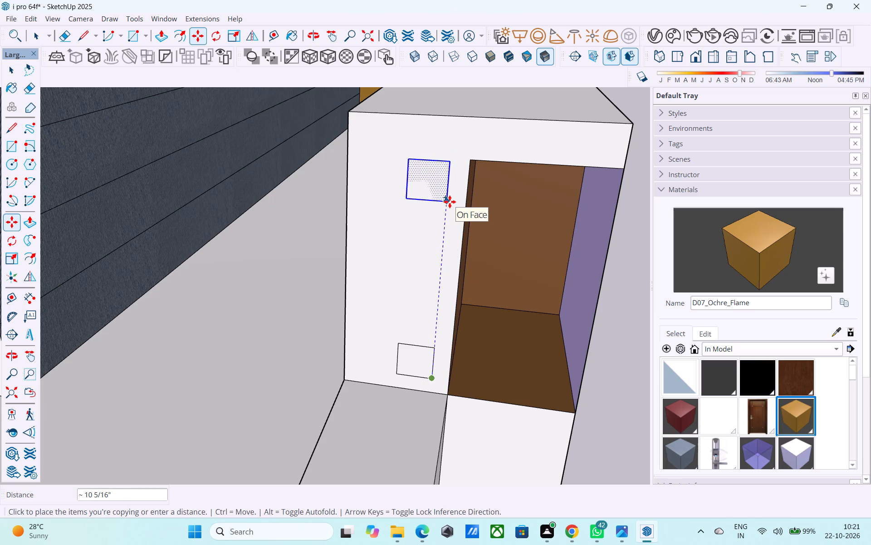
{"action": "left_click", "coordinate": [450, 210]}
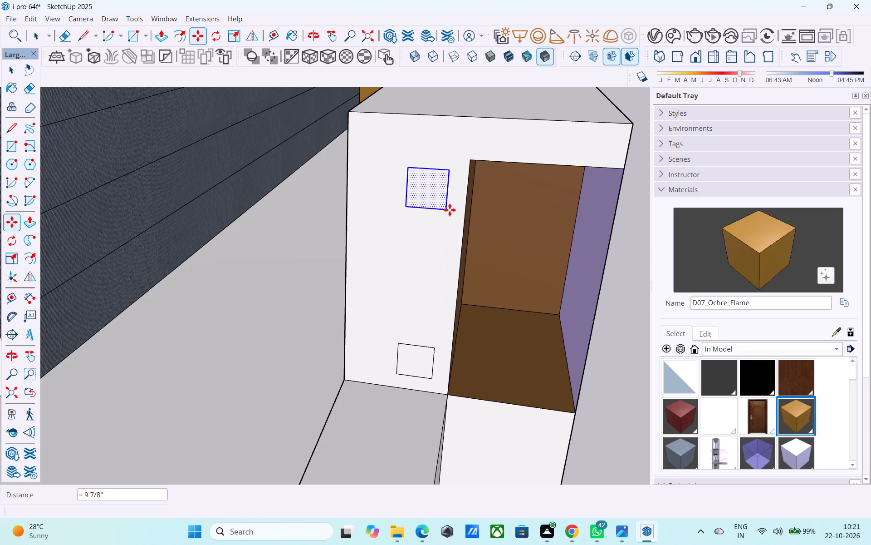
{"action": "key", "text": "slash"}
{"action": "key", "text": "3"}
{"action": "key", "text": "Return"}
{"action": "key", "text": "space"}
Push/Pull the top square on the small box about 7' 5 7/16" along the door-side slab to the slotted corner box.
{"action": "left_click", "coordinate": [437, 196]}
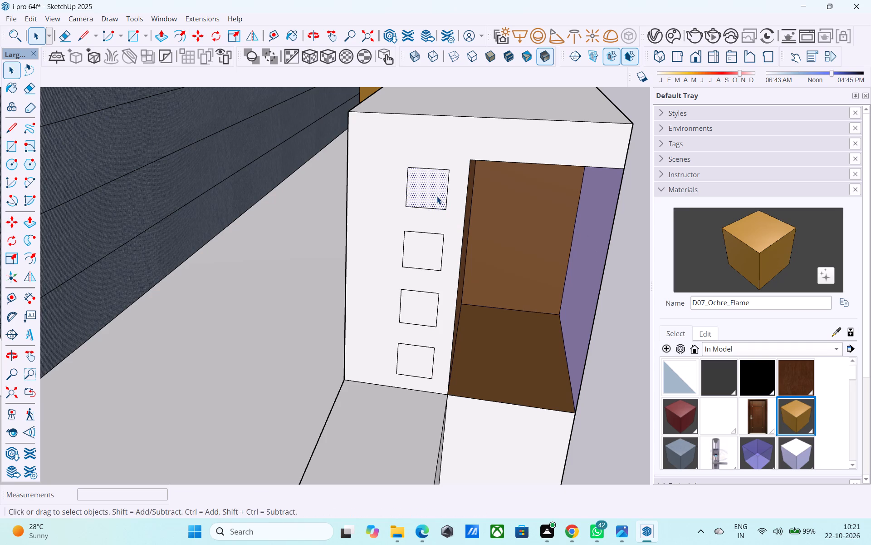
{"action": "left_click", "coordinate": [434, 194]}
{"action": "key", "text": "p"}
{"action": "left_click", "coordinate": [434, 194]}
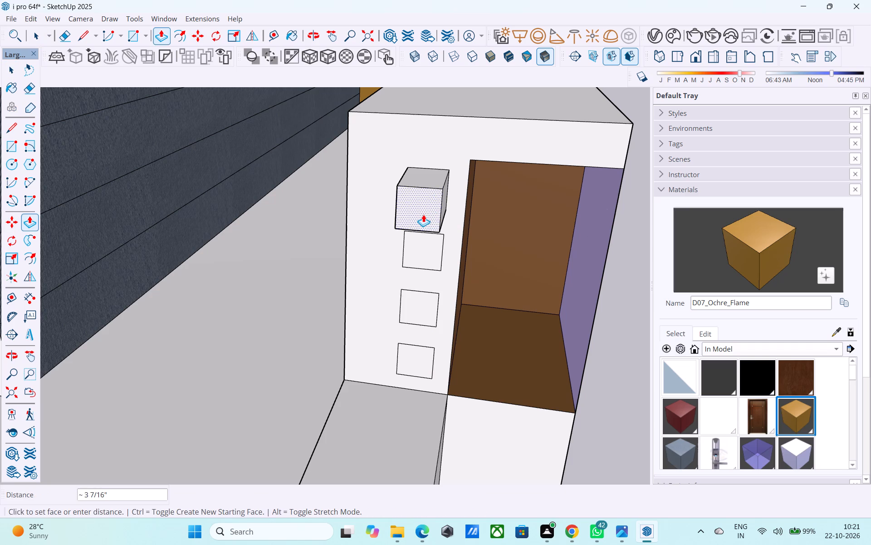
{"action": "scroll", "coordinate": [423, 215], "scroll_direction": "down", "scroll_amount": 2}
{"action": "middle_click_drag", "start_coordinate": [423, 230], "coordinate": [315, 226]}
{"action": "scroll", "coordinate": [319, 227], "scroll_direction": "down", "scroll_amount": 3}
{"action": "scroll", "coordinate": [399, 240], "scroll_direction": "down", "scroll_amount": 3}
{"action": "middle_click_drag", "start_coordinate": [399, 240], "coordinate": [354, 233]}
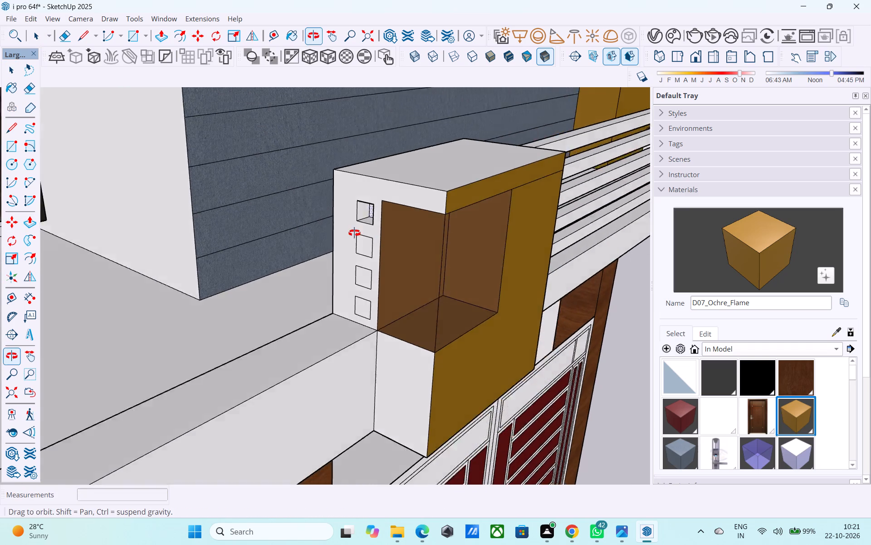
{"action": "middle_click_drag", "start_coordinate": [354, 233], "coordinate": [329, 233]}
{"action": "scroll", "coordinate": [382, 229], "scroll_direction": "down", "scroll_amount": 4}
{"action": "middle_click_drag", "start_coordinate": [382, 229], "coordinate": [181, 228]}
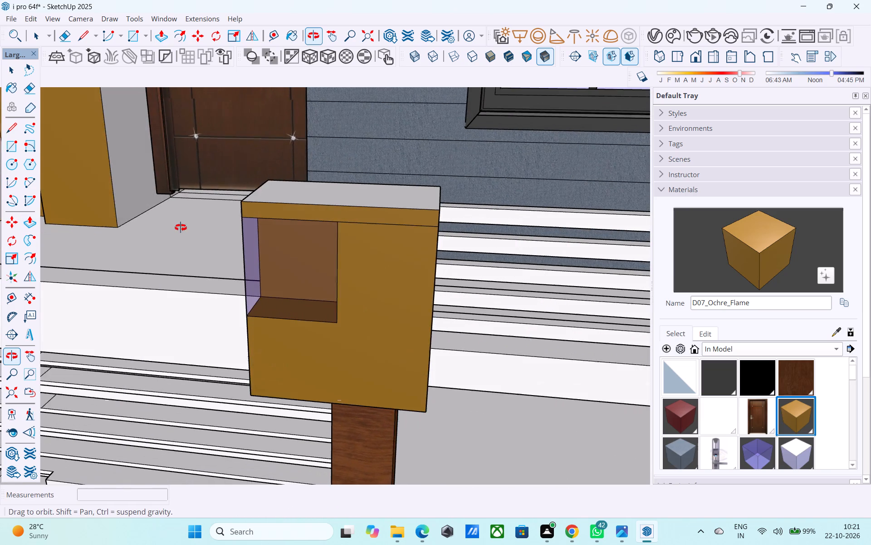
{"action": "middle_click_drag", "start_coordinate": [181, 228], "coordinate": [353, 254]}
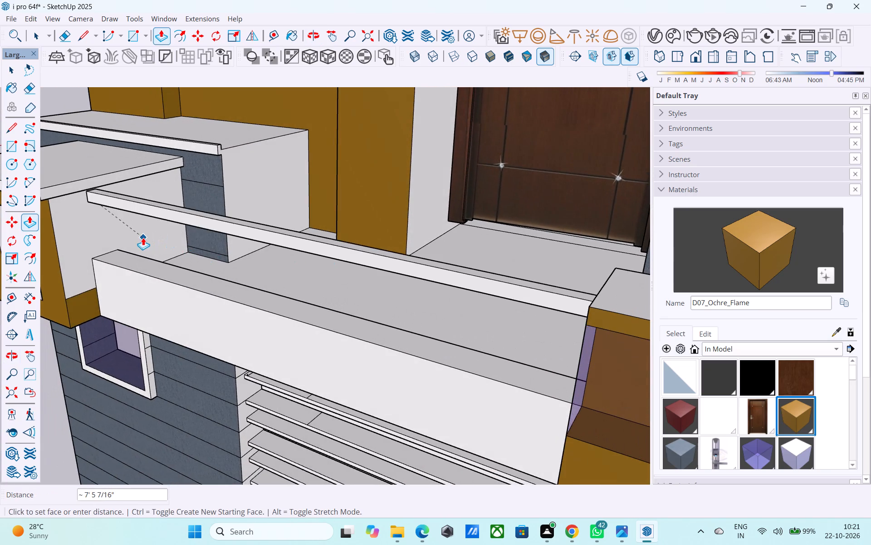
{"action": "left_click", "coordinate": [131, 232]}
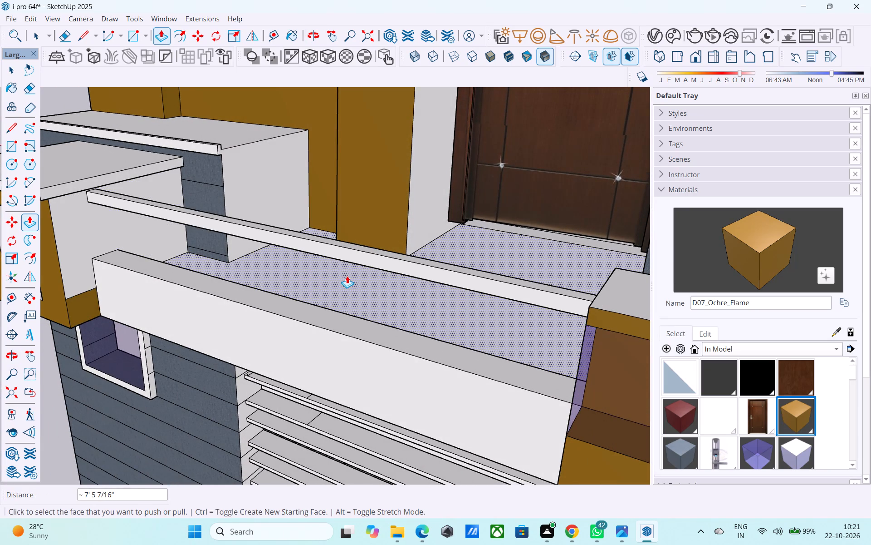
Push/Pull the three remaining squares on the small box by the same distance as the top door-side rail.
{"action": "middle_click_drag", "start_coordinate": [347, 275], "coordinate": [470, 267], "text": "shift"}
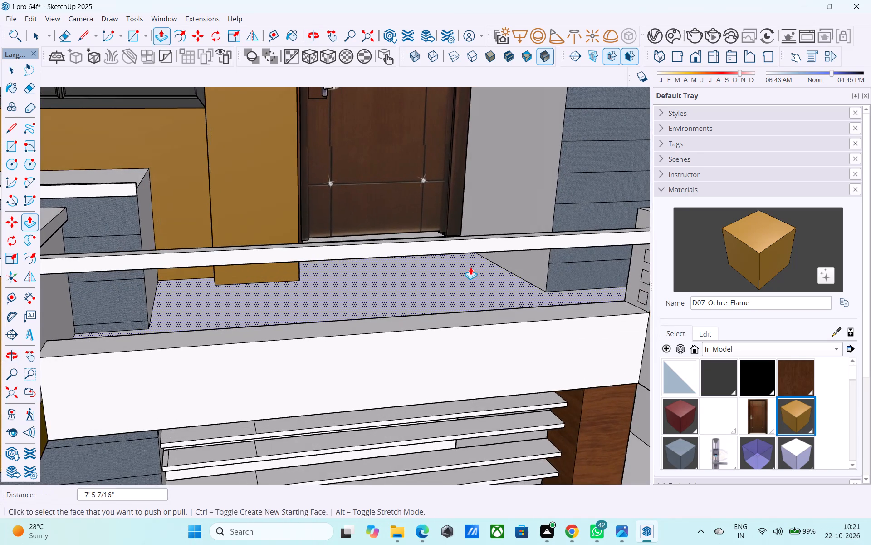
{"action": "middle_click_drag", "start_coordinate": [470, 267], "coordinate": [506, 254], "text": "shift"}
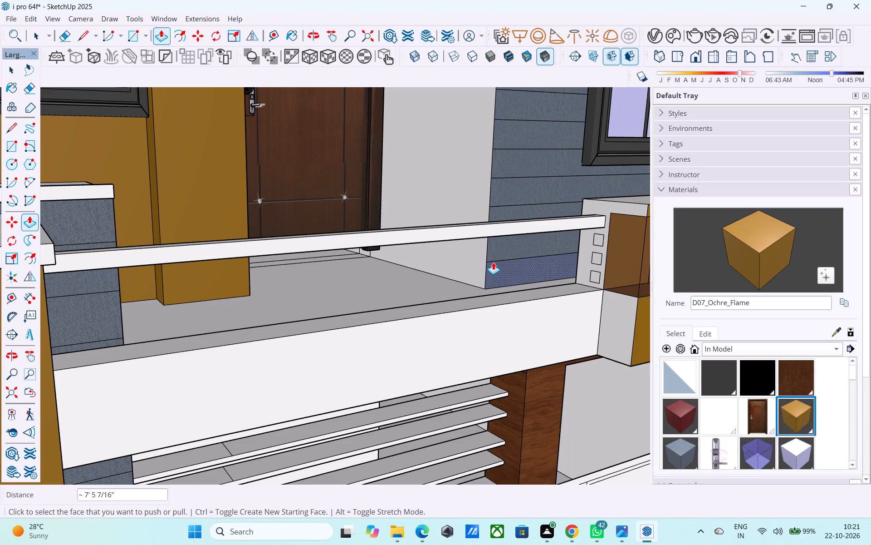
{"action": "middle_click_drag", "start_coordinate": [499, 272], "coordinate": [430, 254]}
{"action": "scroll", "coordinate": [502, 214], "scroll_direction": "up", "scroll_amount": 12}
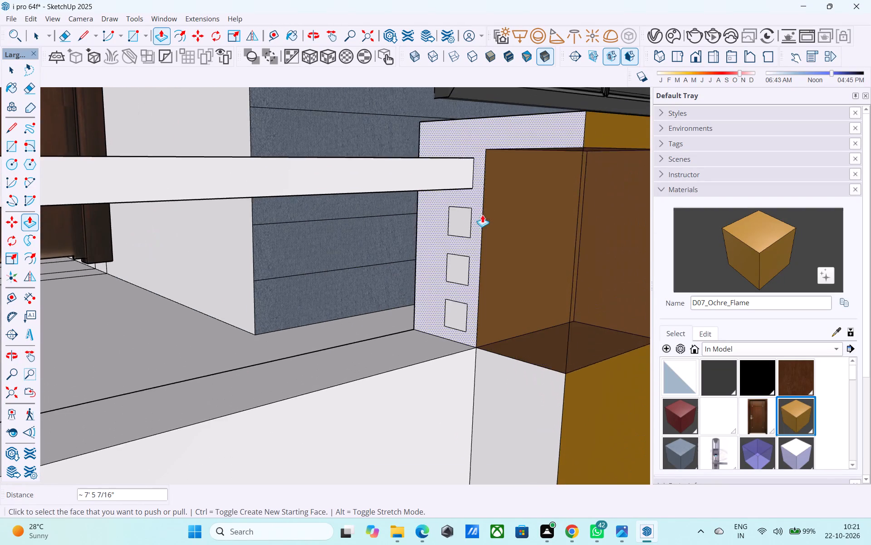
{"action": "double_click", "coordinate": [466, 215]}
{"action": "double_click", "coordinate": [459, 264]}
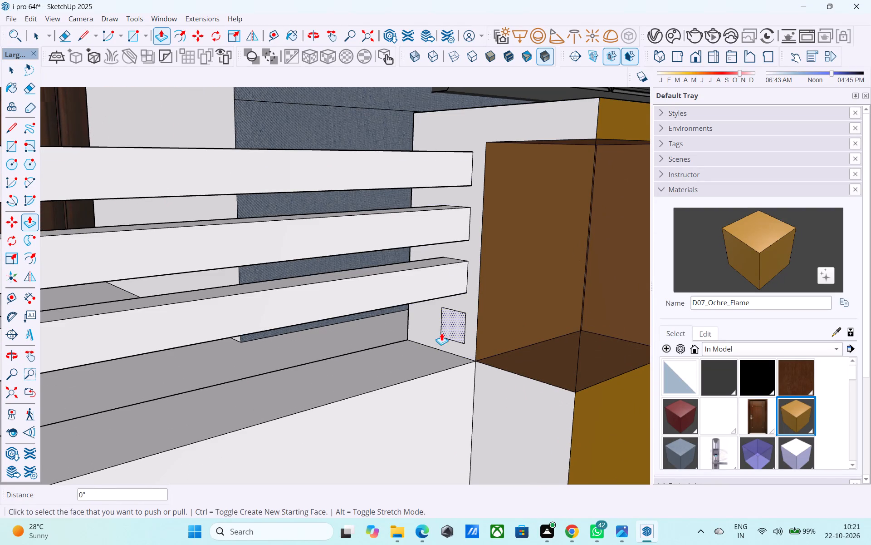
{"action": "double_click", "coordinate": [450, 325]}
{"action": "scroll", "coordinate": [465, 292], "scroll_direction": "down", "scroll_amount": 5}
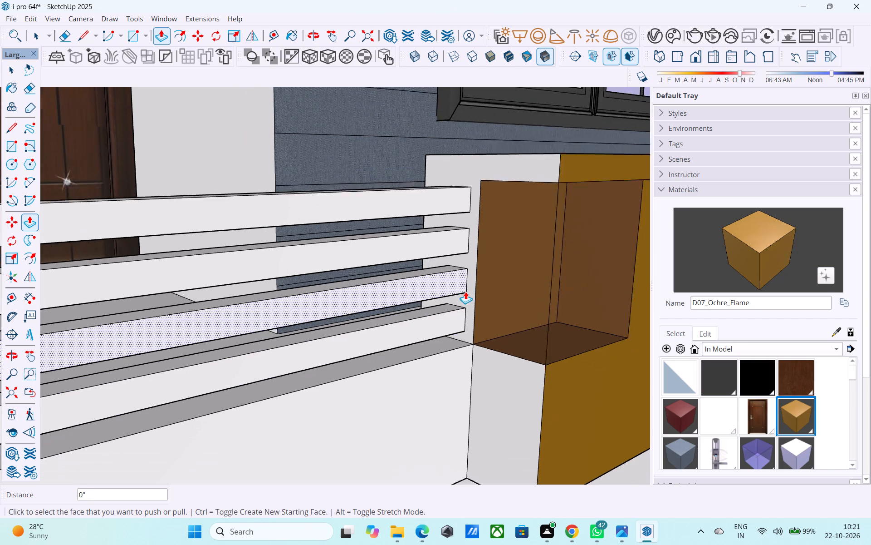
Save the model.
{"action": "key", "text": "ctrl+s"}
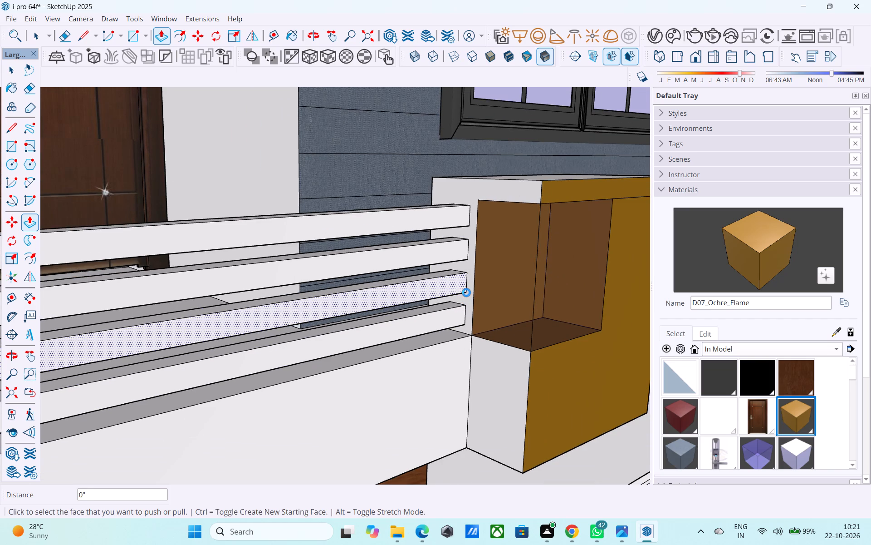
{"action": "key", "text": "space"}
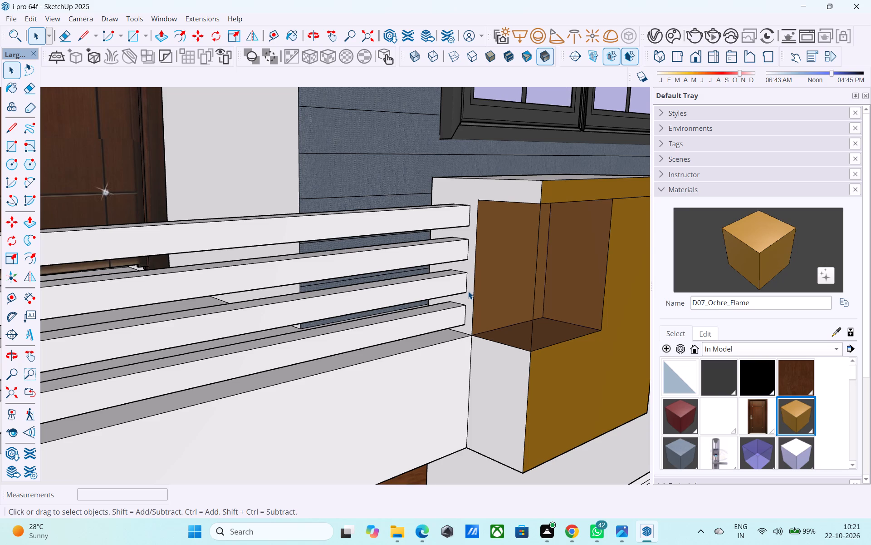
Examine the door-side rails and the whole facade from the front and from both front corners.
{"action": "scroll", "coordinate": [468, 291], "scroll_direction": "down", "scroll_amount": 5}
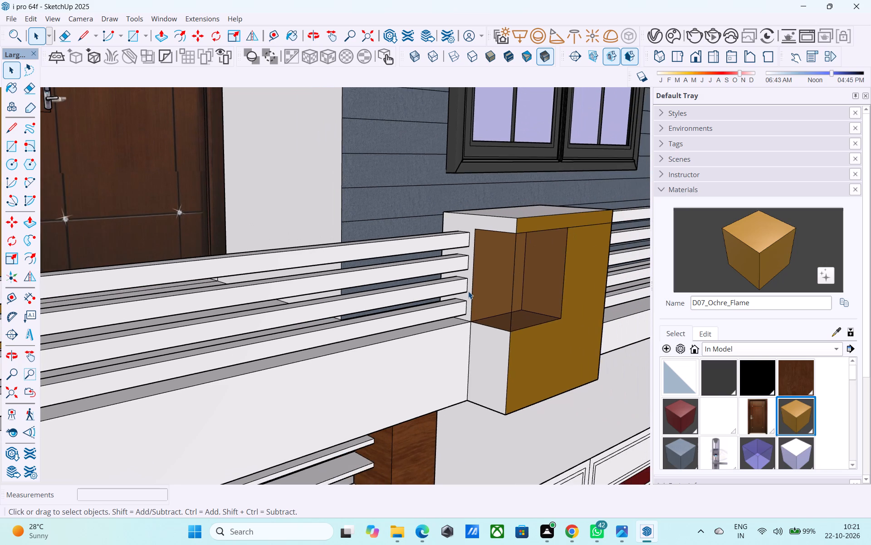
{"action": "scroll", "coordinate": [468, 291], "scroll_direction": "down", "scroll_amount": 10}
{"action": "middle_click_drag", "start_coordinate": [470, 289], "coordinate": [294, 287]}
{"action": "scroll", "coordinate": [294, 281], "scroll_direction": "down", "scroll_amount": 3}
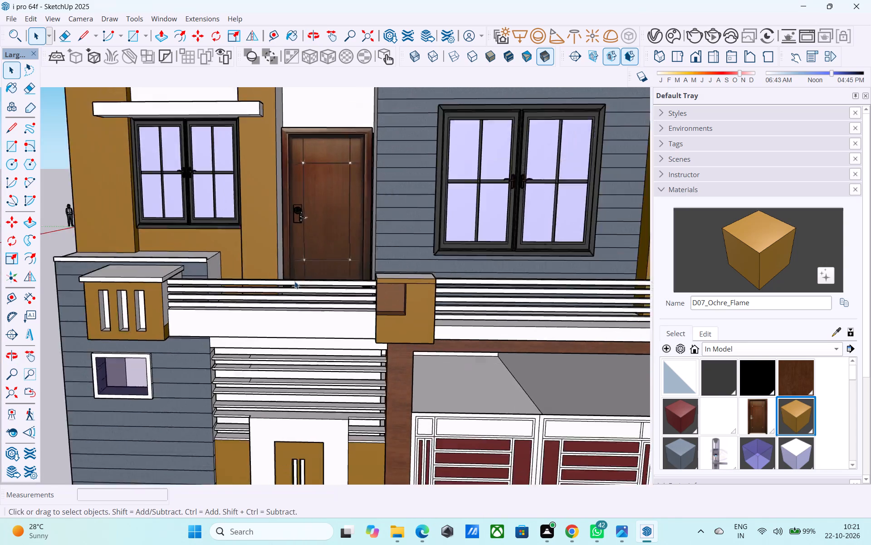
{"action": "scroll", "coordinate": [294, 281], "scroll_direction": "down", "scroll_amount": 2}
{"action": "scroll", "coordinate": [327, 319], "scroll_direction": "down", "scroll_amount": 5}
{"action": "middle_click_drag", "start_coordinate": [341, 337], "coordinate": [461, 292]}
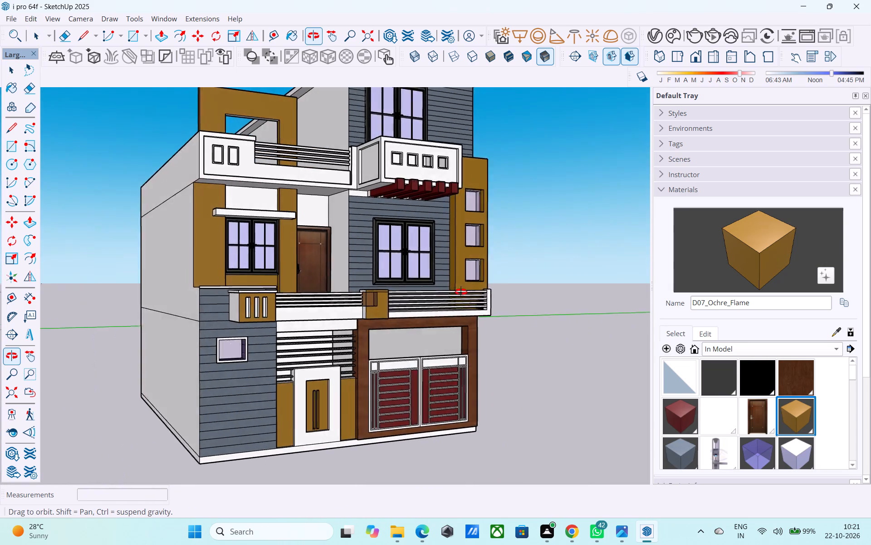
{"action": "middle_click_drag", "start_coordinate": [461, 292], "coordinate": [525, 275]}
{"action": "middle_click_drag", "start_coordinate": [488, 289], "coordinate": [343, 303]}
{"action": "scroll", "coordinate": [343, 303], "scroll_direction": "down", "scroll_amount": 2}
{"action": "middle_click_drag", "start_coordinate": [343, 303], "coordinate": [295, 310]}
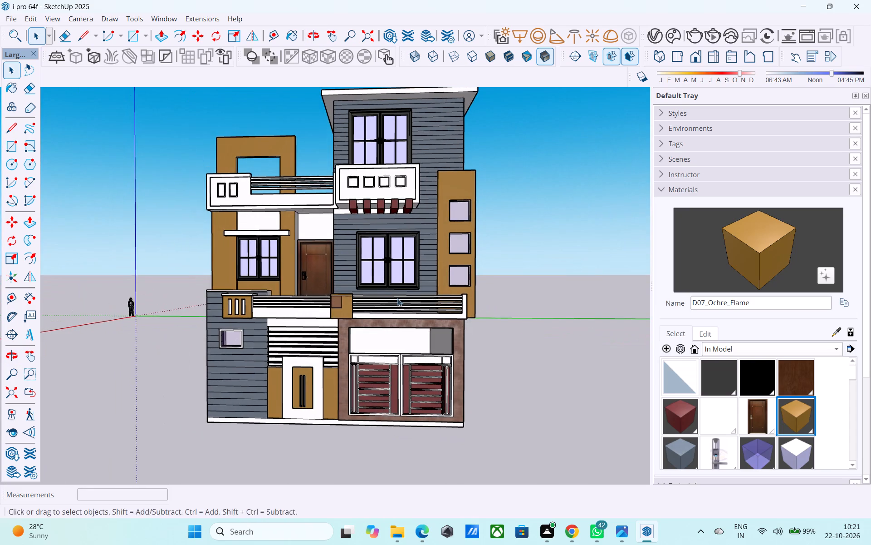
{"action": "middle_click_drag", "start_coordinate": [404, 297], "coordinate": [518, 275]}
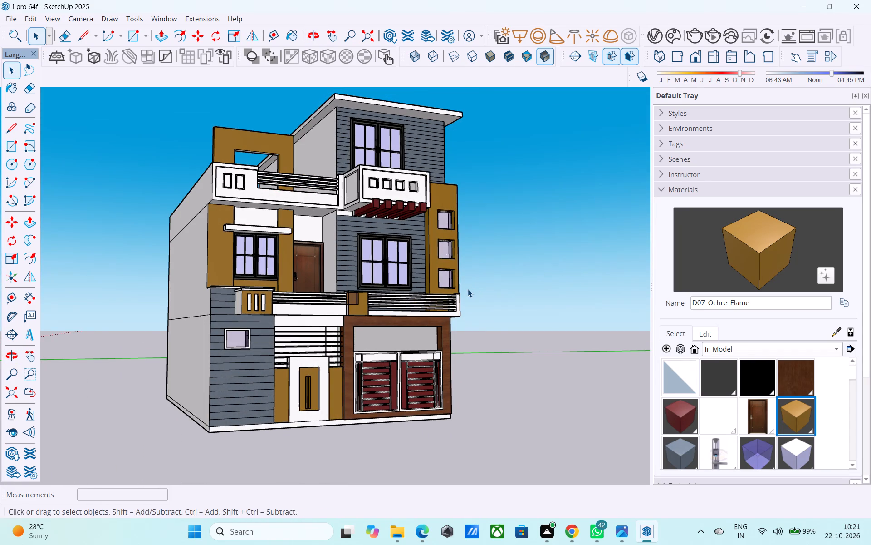
Save the model again while checking the facade.
{"action": "key", "text": "ctrl+s"}
{"action": "middle_click_drag", "start_coordinate": [403, 302], "coordinate": [372, 323]}
{"action": "middle_click_drag", "start_coordinate": [372, 323], "coordinate": [329, 364], "text": "shift"}
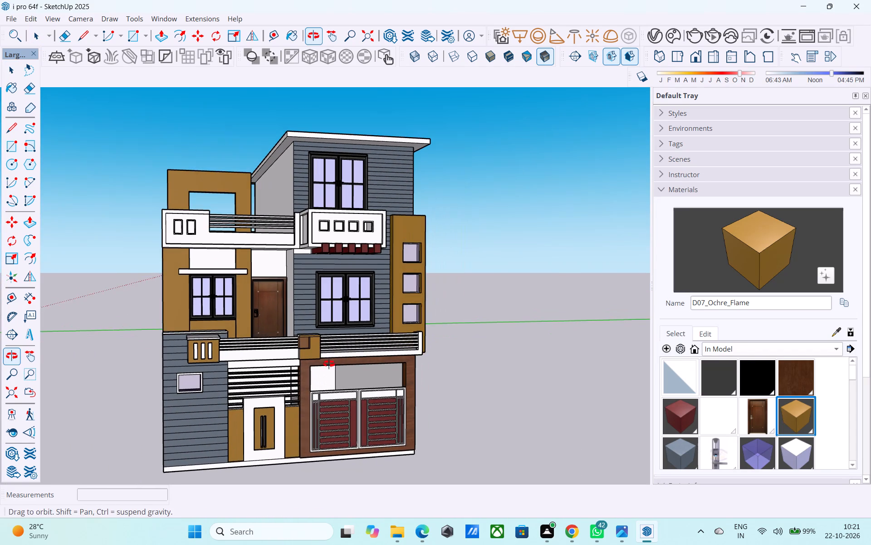
{"action": "middle_click_drag", "start_coordinate": [329, 364], "coordinate": [333, 361], "text": "shift"}
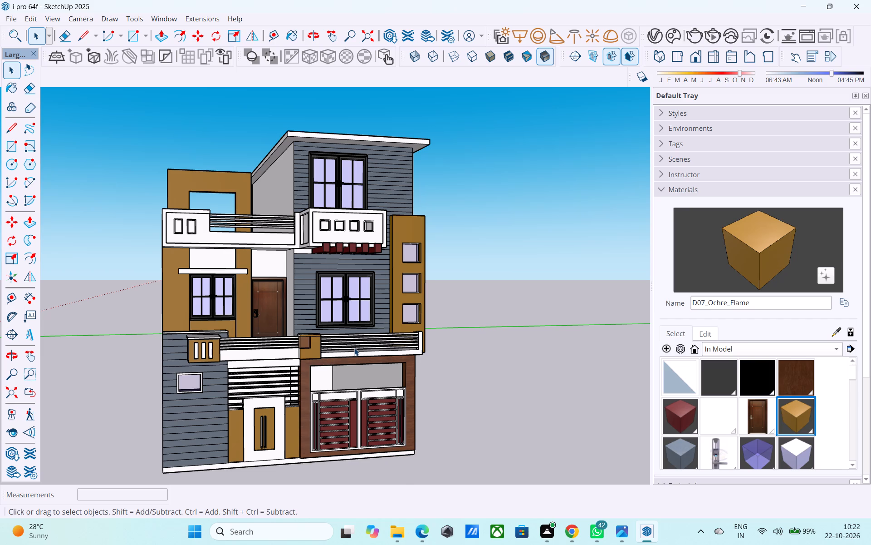
{"action": "scroll", "coordinate": [354, 348], "scroll_direction": "up", "scroll_amount": 2}
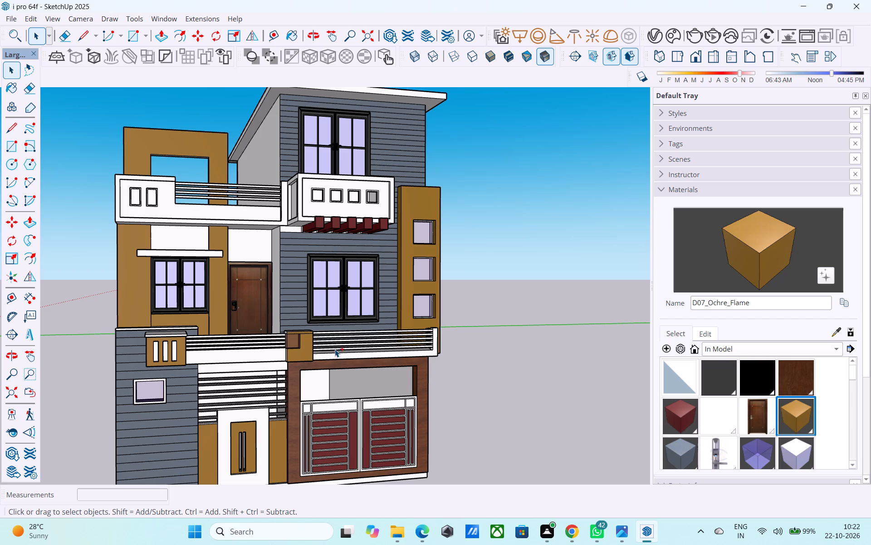
{"action": "key", "text": "ctrl+s"}
{"action": "key", "text": "space"}
Examine the whole house from the front and from an angle showing the plain side wall.
{"action": "middle_click_drag", "start_coordinate": [276, 223], "coordinate": [341, 247]}
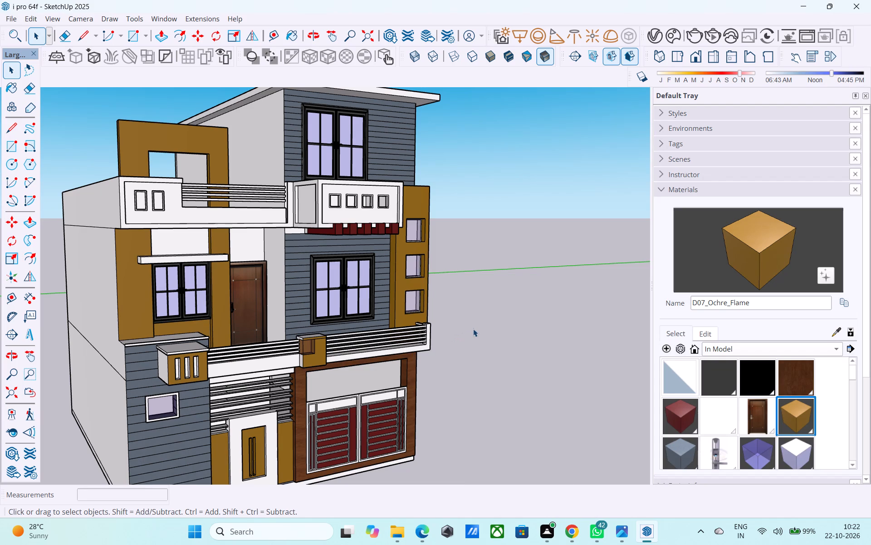
{"action": "scroll", "coordinate": [489, 319], "scroll_direction": "down", "scroll_amount": 1}
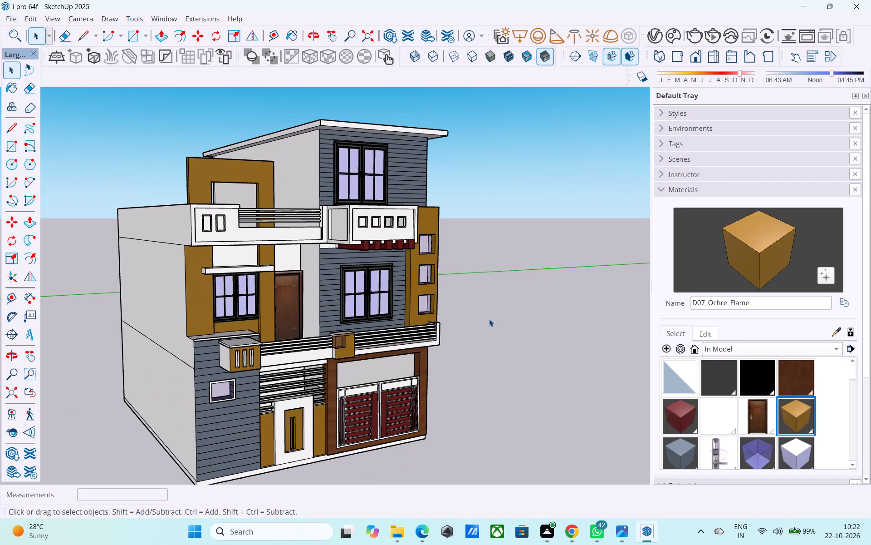
{"action": "scroll", "coordinate": [489, 319], "scroll_direction": "down", "scroll_amount": 3}
{"action": "middle_click_drag", "start_coordinate": [439, 380], "coordinate": [323, 335]}
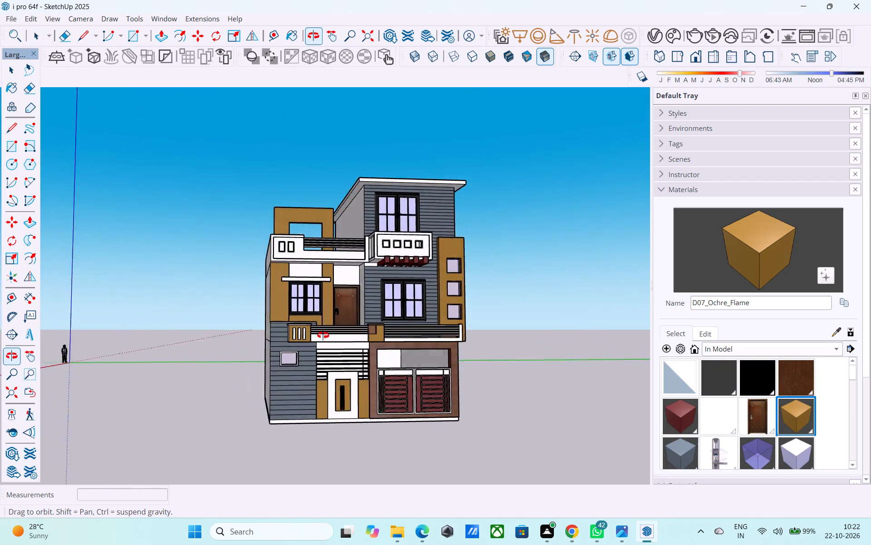
{"action": "middle_click_drag", "start_coordinate": [323, 335], "coordinate": [261, 347]}
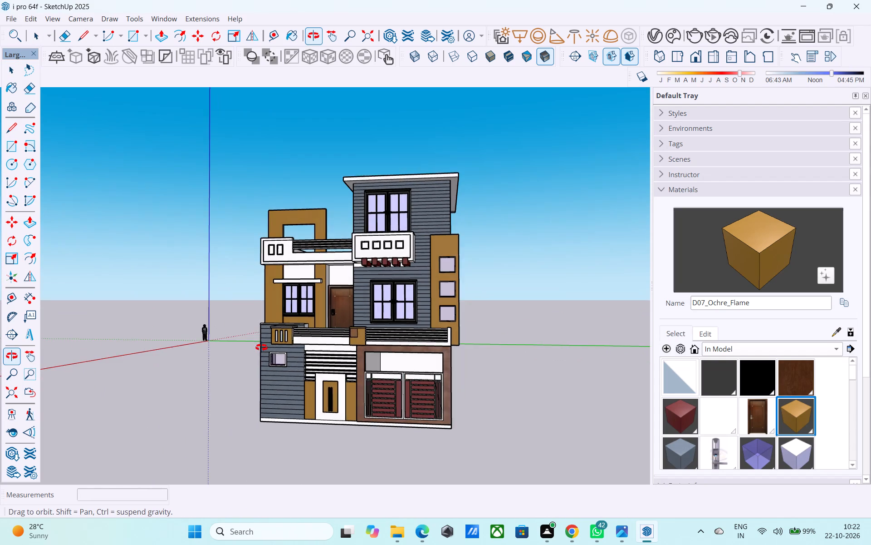
{"action": "middle_click_drag", "start_coordinate": [261, 347], "coordinate": [315, 346]}
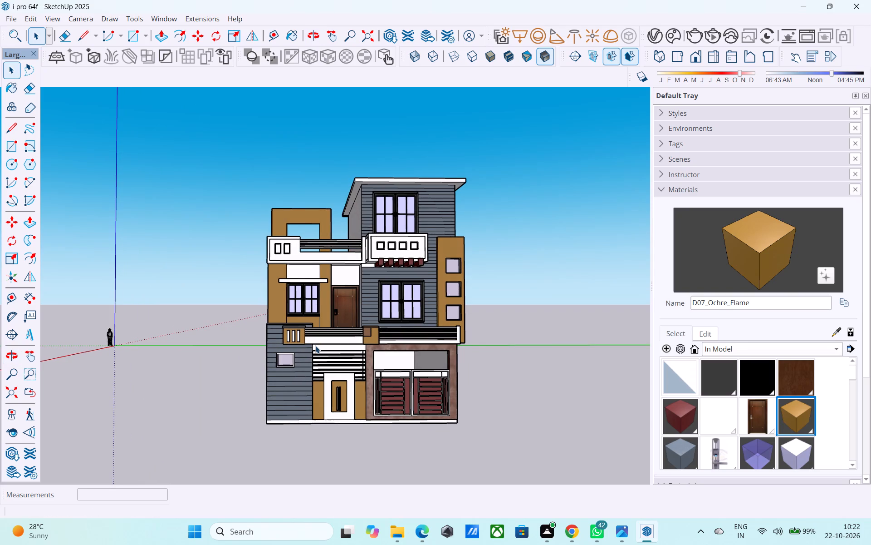
{"action": "middle_click_drag", "start_coordinate": [315, 346], "coordinate": [357, 345]}
{"action": "scroll", "coordinate": [357, 345], "scroll_direction": "up", "scroll_amount": 2}
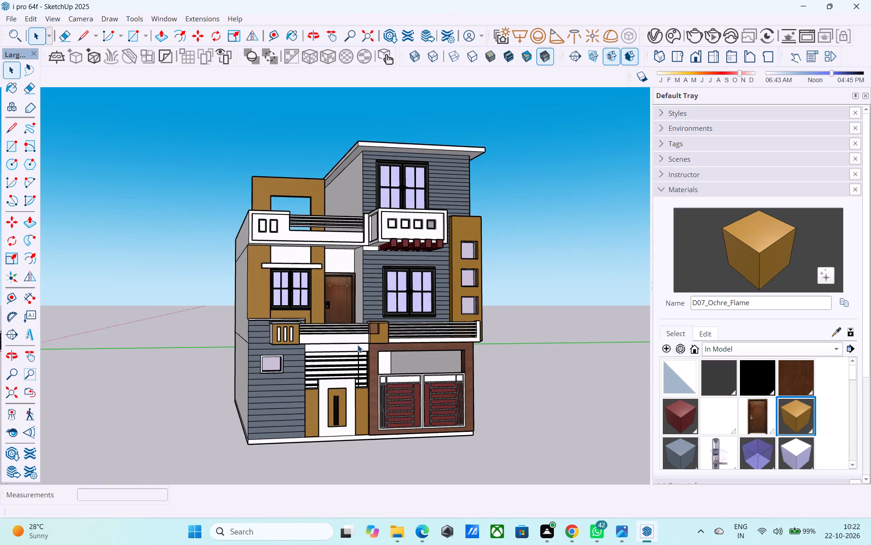
{"action": "scroll", "coordinate": [357, 345], "scroll_direction": "up", "scroll_amount": 2}
{"action": "scroll", "coordinate": [357, 345], "scroll_direction": "down", "scroll_amount": 5}
Erase the lower horizontal floor line on the plain side wall next to the slate-clad ground floor, up to the front edge.
{"action": "middle_click_drag", "start_coordinate": [273, 355], "coordinate": [470, 381]}
{"action": "scroll", "coordinate": [286, 372], "scroll_direction": "up", "scroll_amount": 4}
{"action": "left_click", "coordinate": [280, 362]}
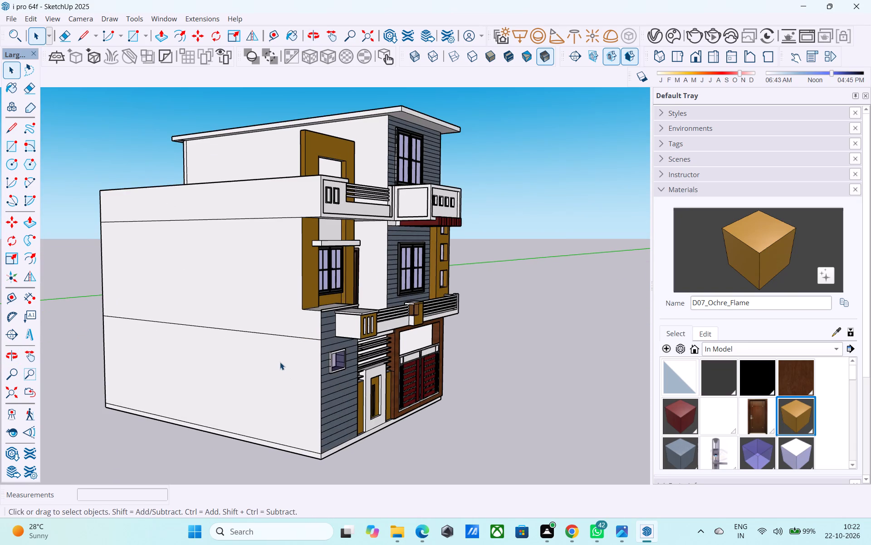
{"action": "scroll", "coordinate": [267, 344], "scroll_direction": "up", "scroll_amount": 3}
{"action": "key", "text": "e"}
{"action": "left_click_drag", "start_coordinate": [264, 321], "coordinate": [264, 342]}
{"action": "middle_click_drag", "start_coordinate": [264, 342], "coordinate": [291, 390]}
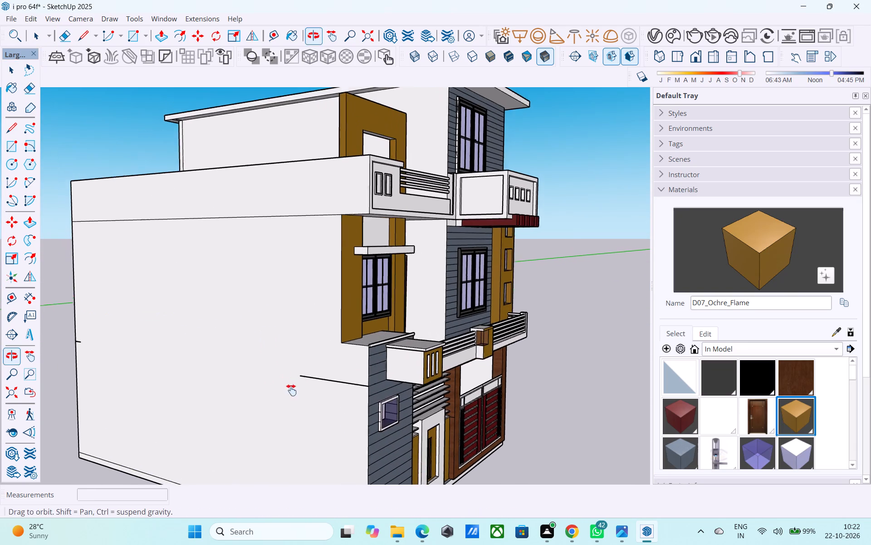
{"action": "middle_click_drag", "start_coordinate": [291, 390], "coordinate": [298, 391]}
{"action": "left_click_drag", "start_coordinate": [327, 375], "coordinate": [336, 402]}
Erase the lower floor line across the rear wall and its leftover stub on the side wall at the rear corner.
{"action": "middle_click_drag", "start_coordinate": [322, 396], "coordinate": [528, 383], "text": "shift"}
{"action": "middle_click_drag", "start_coordinate": [248, 380], "coordinate": [554, 383]}
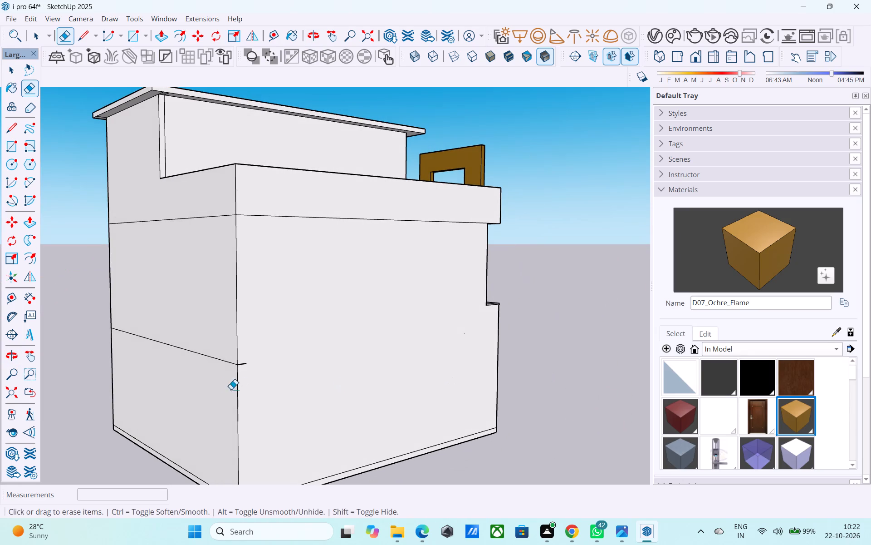
{"action": "left_click", "coordinate": [225, 365]}
{"action": "left_click_drag", "start_coordinate": [225, 365], "coordinate": [225, 356]}
{"action": "left_click_drag", "start_coordinate": [225, 366], "coordinate": [225, 376]}
{"action": "left_click_drag", "start_coordinate": [230, 353], "coordinate": [226, 372]}
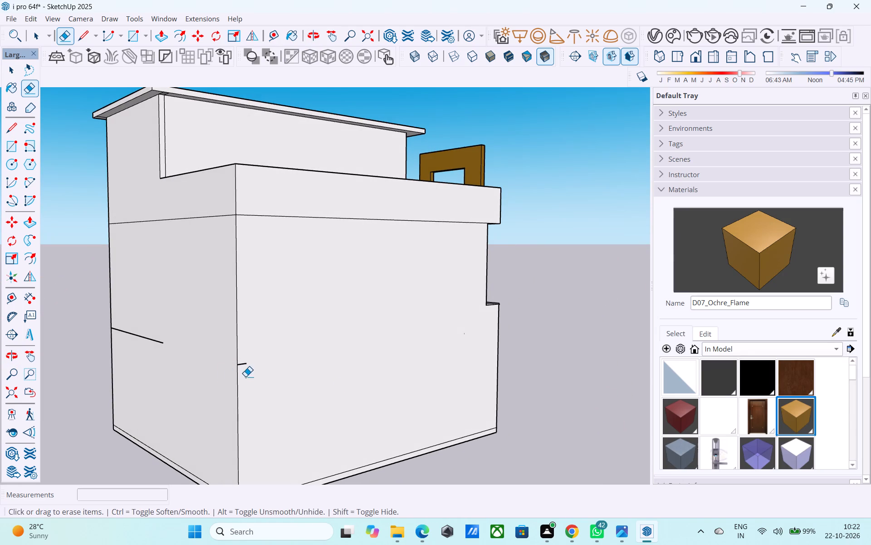
{"action": "scroll", "coordinate": [245, 376], "scroll_direction": "up", "scroll_amount": 4}
{"action": "left_click_drag", "start_coordinate": [243, 361], "coordinate": [244, 365]}
{"action": "left_click_drag", "start_coordinate": [135, 321], "coordinate": [126, 345]}
Examine the rear wall and the opposite side wall for remaining horizontal floor lines.
{"action": "scroll", "coordinate": [166, 358], "scroll_direction": "down", "scroll_amount": 5}
{"action": "middle_click_drag", "start_coordinate": [170, 359], "coordinate": [173, 405]}
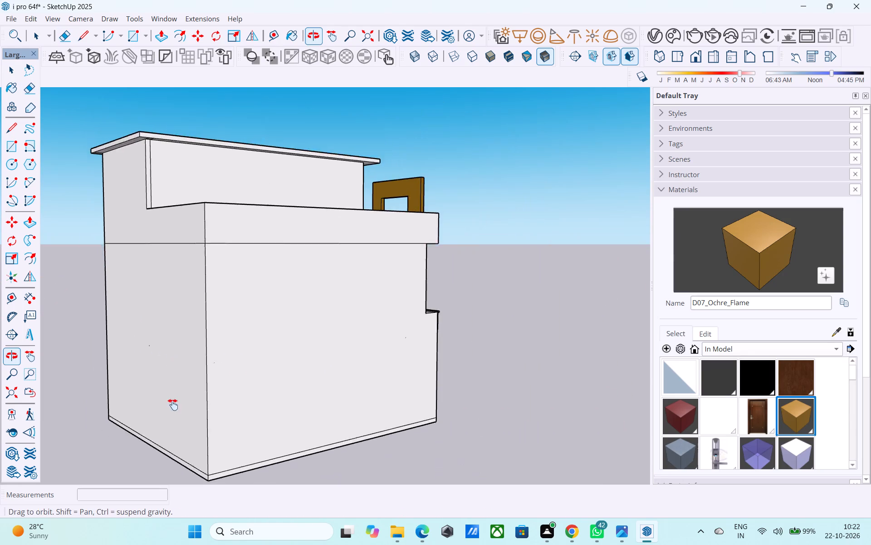
{"action": "middle_click_drag", "start_coordinate": [173, 405], "coordinate": [127, 468]}
{"action": "middle_click_drag", "start_coordinate": [254, 383], "coordinate": [602, 342]}
{"action": "middle_click_drag", "start_coordinate": [244, 350], "coordinate": [533, 341]}
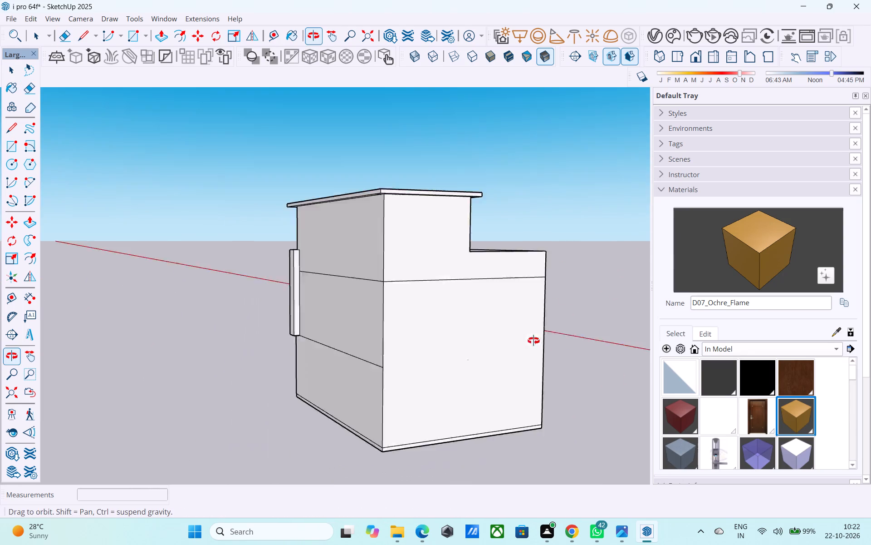
{"action": "middle_click_drag", "start_coordinate": [533, 341], "coordinate": [670, 341]}
{"action": "middle_click_drag", "start_coordinate": [615, 345], "coordinate": [656, 338], "text": "shift"}
{"action": "middle_click_drag", "start_coordinate": [345, 357], "coordinate": [470, 386], "text": "shift"}
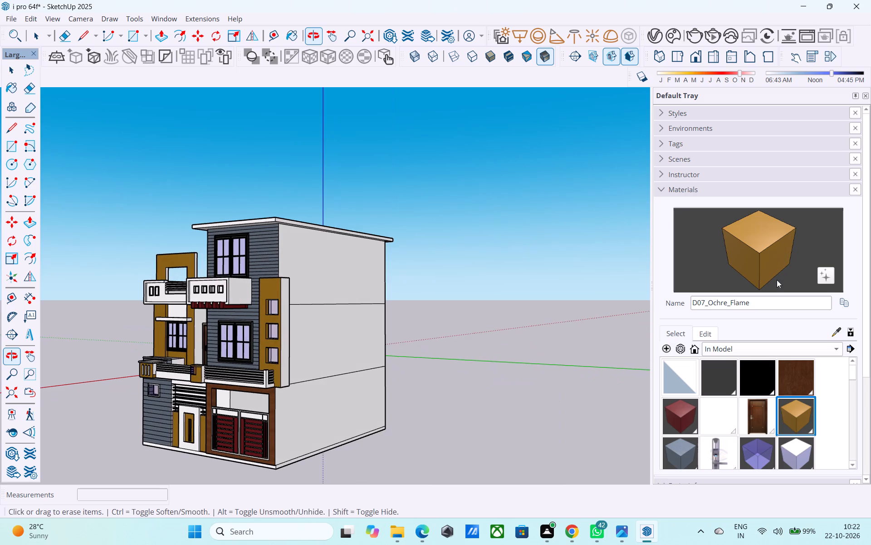
Paint the outer side, back and underside faces of the tall three-opening facade frame with the D07_Ochre_Flame material.
{"action": "left_click", "coordinate": [745, 258]}
{"action": "middle_click_drag", "start_coordinate": [361, 299], "coordinate": [376, 325], "text": "shift"}
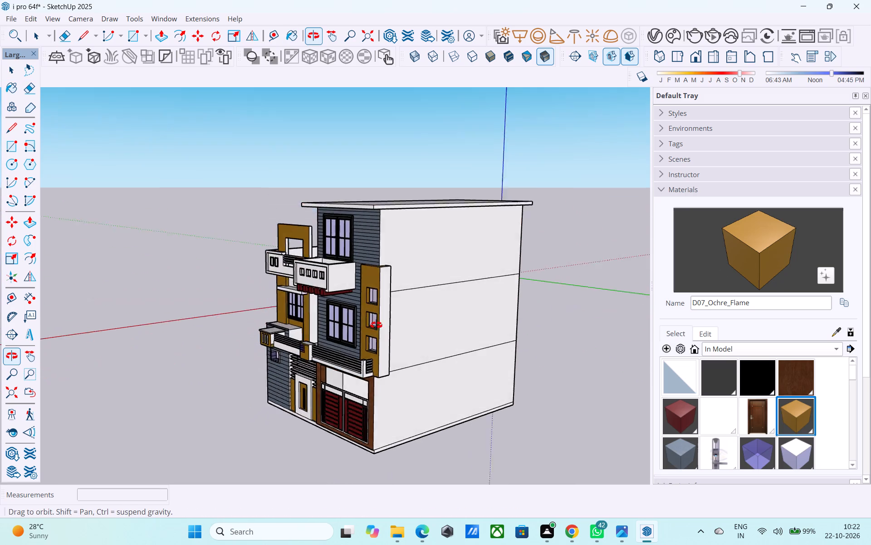
{"action": "middle_click_drag", "start_coordinate": [376, 325], "coordinate": [372, 328], "text": "shift"}
{"action": "scroll", "coordinate": [373, 327], "scroll_direction": "up", "scroll_amount": 5}
{"action": "left_click", "coordinate": [386, 306]}
{"action": "middle_click_drag", "start_coordinate": [391, 303], "coordinate": [166, 344]}
{"action": "middle_click_drag", "start_coordinate": [229, 318], "coordinate": [264, 327], "text": "shift"}
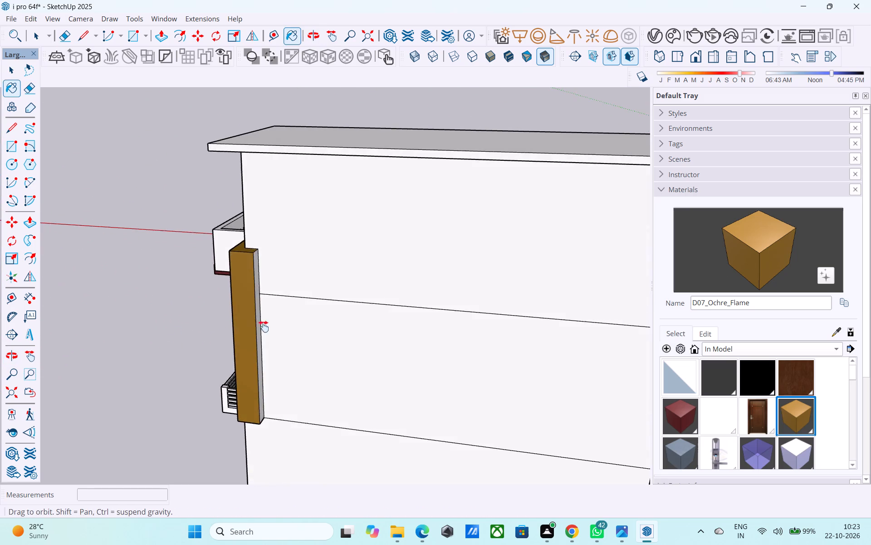
{"action": "middle_click_drag", "start_coordinate": [264, 327], "coordinate": [168, 330], "text": "shift"}
{"action": "scroll", "coordinate": [226, 305], "scroll_direction": "up", "scroll_amount": 6}
{"action": "left_click", "coordinate": [254, 274]}
{"action": "scroll", "coordinate": [251, 288], "scroll_direction": "down", "scroll_amount": 5}
{"action": "middle_click_drag", "start_coordinate": [253, 357], "coordinate": [336, 245]}
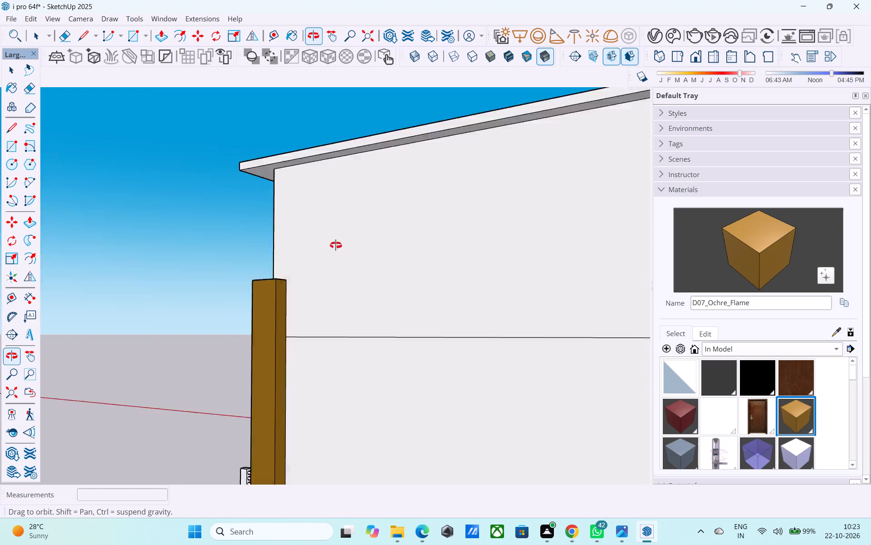
{"action": "middle_click_drag", "start_coordinate": [336, 245], "coordinate": [367, 141]}
{"action": "scroll", "coordinate": [349, 241], "scroll_direction": "up", "scroll_amount": 5}
{"action": "left_click", "coordinate": [341, 228]}
{"action": "middle_click_drag", "start_coordinate": [341, 228], "coordinate": [518, 277]}
{"action": "scroll", "coordinate": [518, 276], "scroll_direction": "up", "scroll_amount": 1}
{"action": "middle_click_drag", "start_coordinate": [518, 276], "coordinate": [406, 235]}
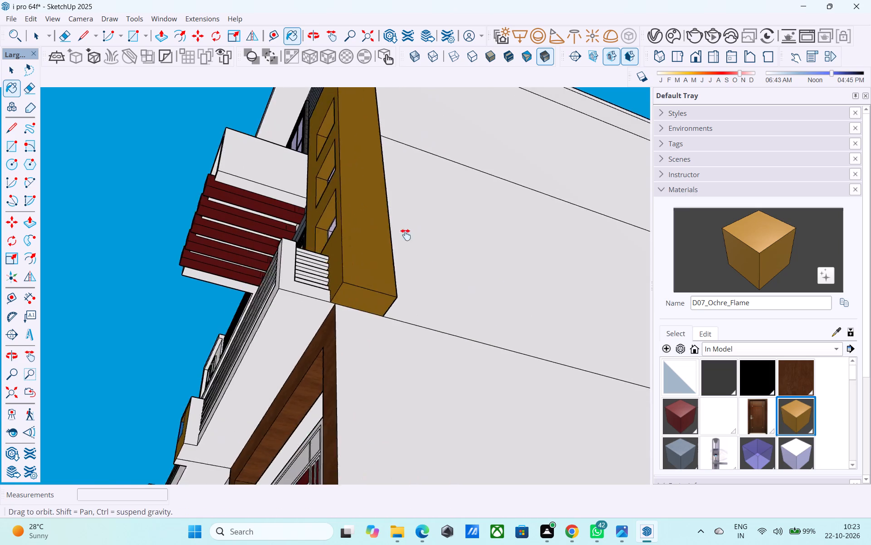
{"action": "middle_click_drag", "start_coordinate": [406, 235], "coordinate": [551, 361]}
{"action": "scroll", "coordinate": [457, 255], "scroll_direction": "down", "scroll_amount": 4}
{"action": "middle_click_drag", "start_coordinate": [440, 238], "coordinate": [471, 324]}
{"action": "scroll", "coordinate": [459, 307], "scroll_direction": "down", "scroll_amount": 1}
Save the house model with the newly painted facade frame.
{"action": "key", "text": "ctrl+s"}
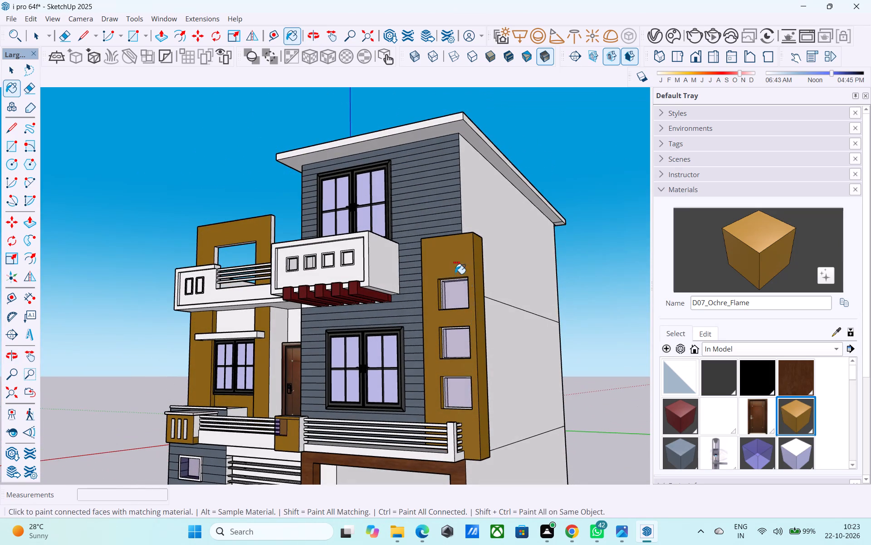
{"action": "key", "text": "space"}
{"action": "scroll", "coordinate": [414, 240], "scroll_direction": "down", "scroll_amount": 3}
{"action": "middle_click_drag", "start_coordinate": [416, 249], "coordinate": [475, 353]}
{"action": "key", "text": "ctrl+s"}
{"action": "middle_click_drag", "start_coordinate": [480, 347], "coordinate": [544, 290]}
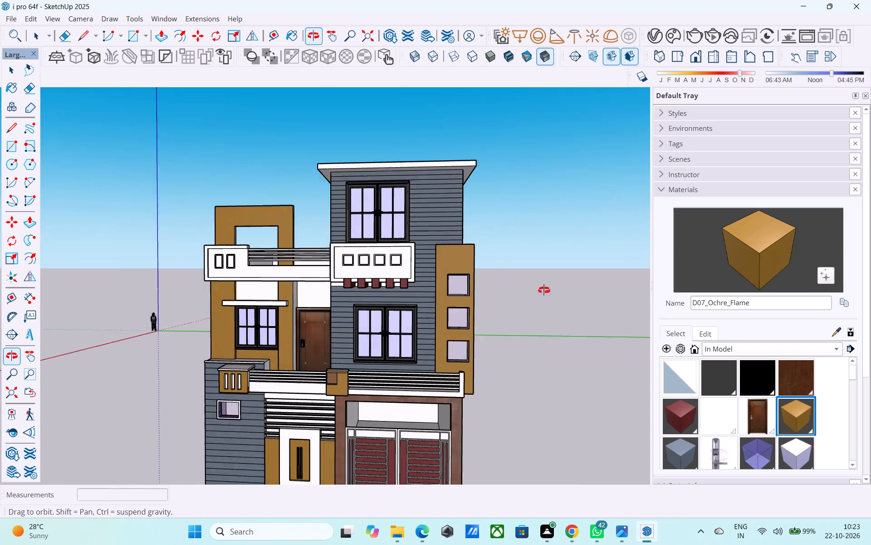
{"action": "middle_click_drag", "start_coordinate": [544, 290], "coordinate": [550, 292]}
{"action": "key", "text": "ctrl+s"}
Examine the full facade from the front and from the plain side wall's corner, saving the model again.
{"action": "middle_click_drag", "start_coordinate": [533, 297], "coordinate": [529, 295]}
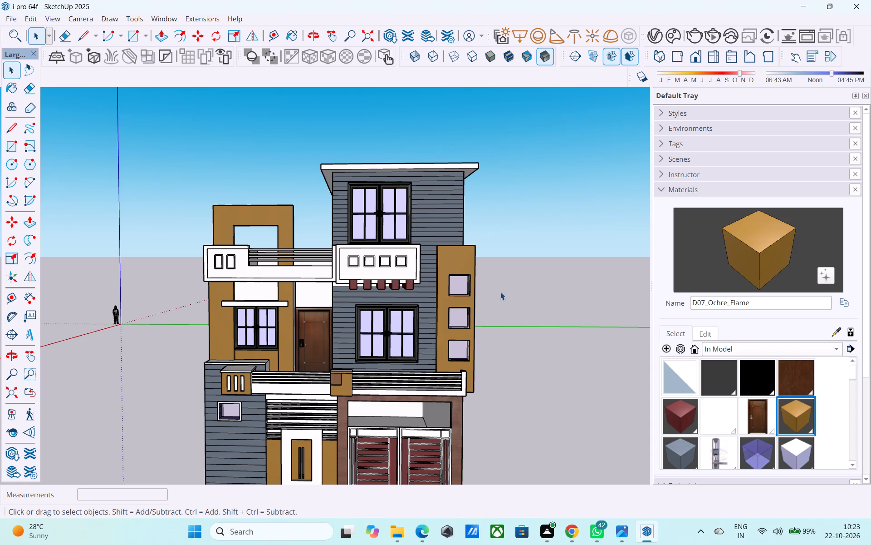
{"action": "scroll", "coordinate": [428, 292], "scroll_direction": "down", "scroll_amount": 3}
{"action": "middle_click_drag", "start_coordinate": [424, 289], "coordinate": [425, 251]}
{"action": "scroll", "coordinate": [336, 413], "scroll_direction": "up", "scroll_amount": 4}
{"action": "scroll", "coordinate": [327, 421], "scroll_direction": "down", "scroll_amount": 1}
{"action": "middle_click_drag", "start_coordinate": [327, 421], "coordinate": [343, 433]}
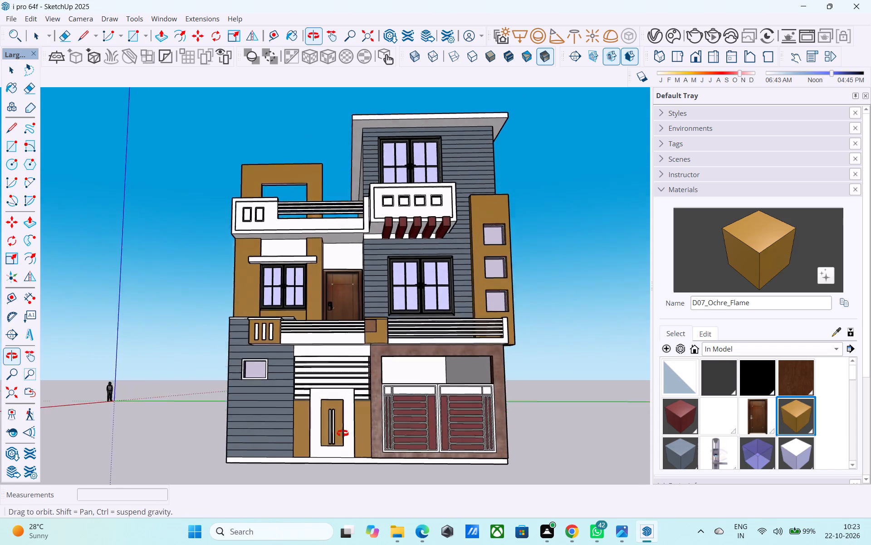
{"action": "middle_click_drag", "start_coordinate": [343, 433], "coordinate": [347, 441]}
{"action": "middle_click_drag", "start_coordinate": [373, 366], "coordinate": [434, 414]}
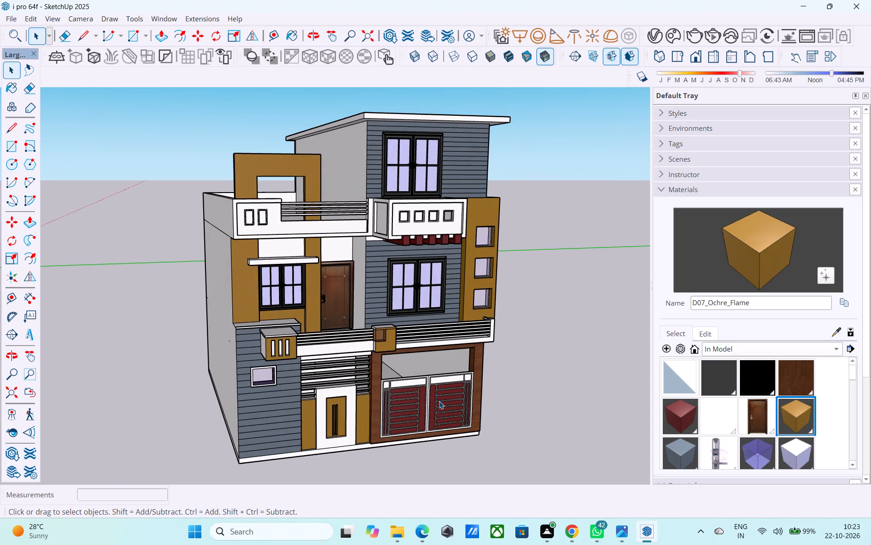
{"action": "key", "text": "ctrl+s"}
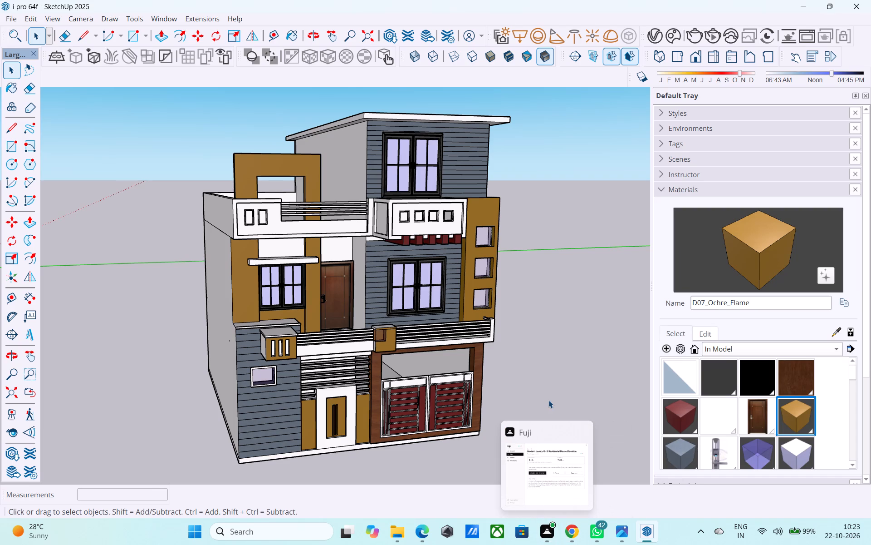
{"action": "middle_click_drag", "start_coordinate": [431, 396], "coordinate": [466, 360]}
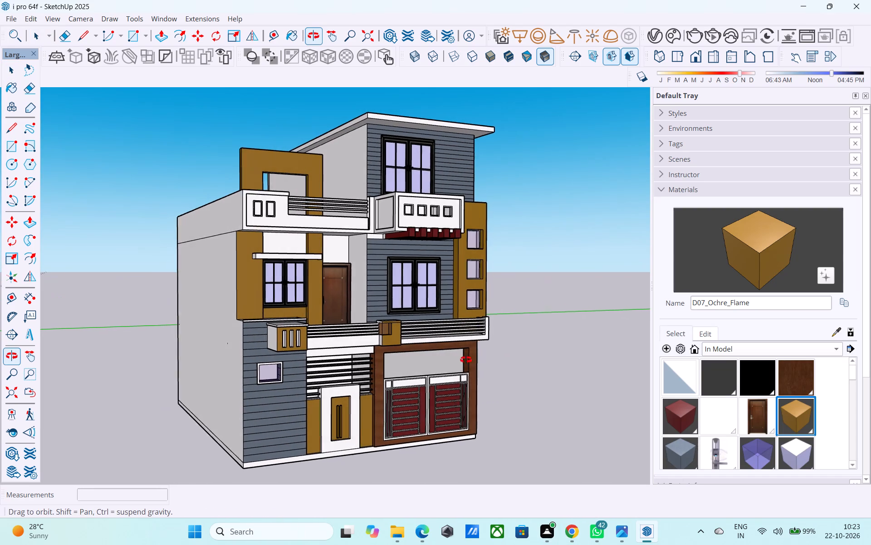
{"action": "middle_click_drag", "start_coordinate": [466, 360], "coordinate": [461, 360]}
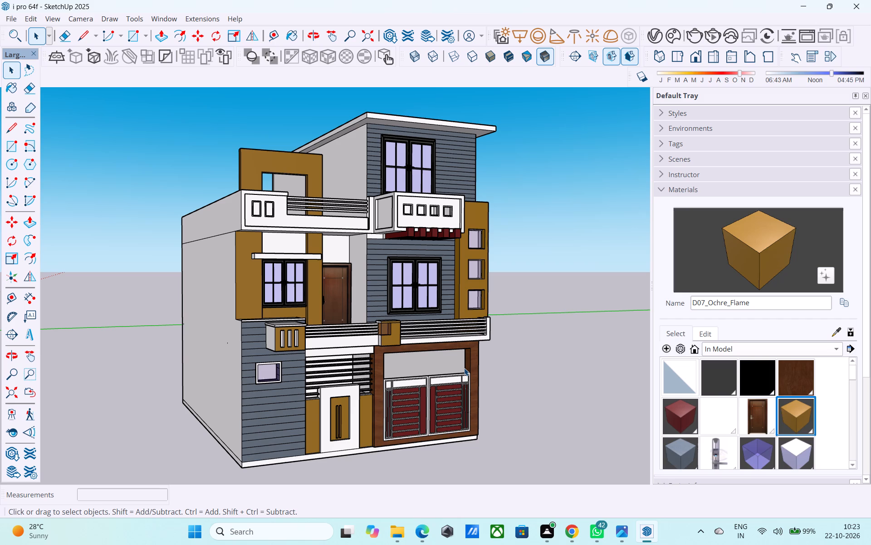
{"action": "scroll", "coordinate": [464, 375], "scroll_direction": "down", "scroll_amount": 1}
{"action": "middle_click_drag", "start_coordinate": [464, 377], "coordinate": [441, 365]}
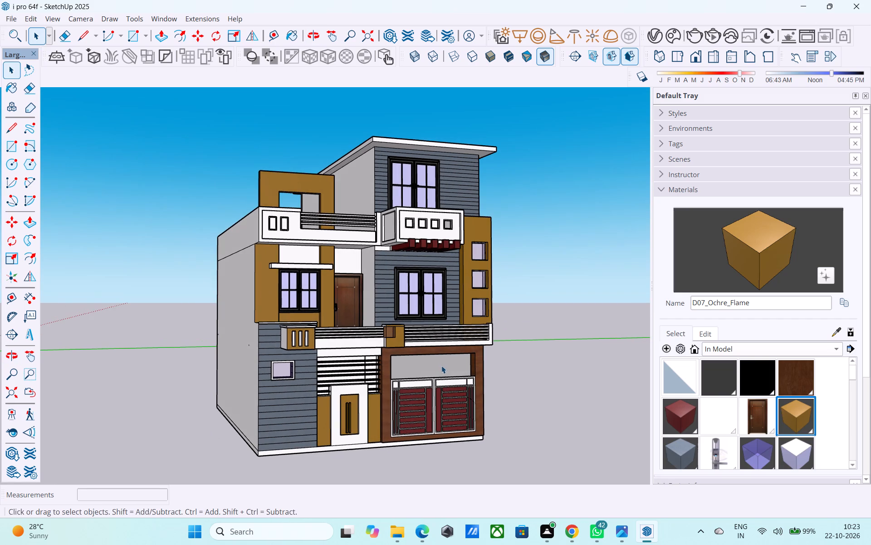
{"action": "key", "text": "ctrl+s"}
Check the whole house from the front, from above and from a low angle, saving the model once more.
{"action": "middle_click_drag", "start_coordinate": [547, 495], "coordinate": [486, 518]}
{"action": "middle_click_drag", "start_coordinate": [478, 432], "coordinate": [392, 473]}
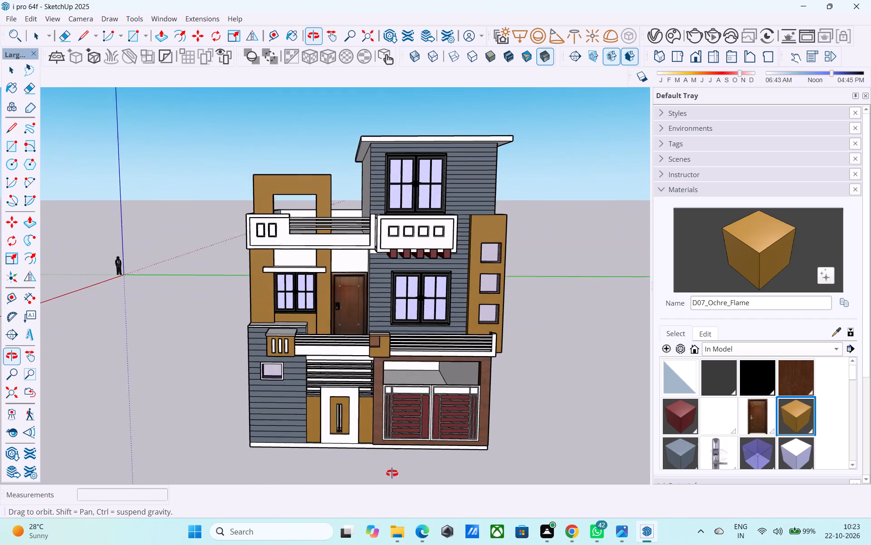
{"action": "middle_click_drag", "start_coordinate": [392, 473], "coordinate": [383, 492]}
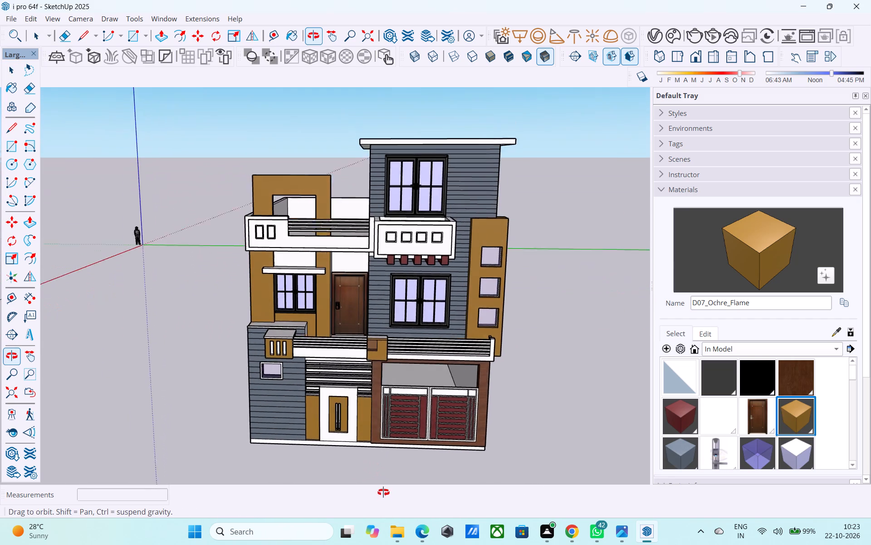
{"action": "middle_click_drag", "start_coordinate": [383, 492], "coordinate": [383, 498]}
{"action": "middle_click_drag", "start_coordinate": [435, 413], "coordinate": [365, 436]}
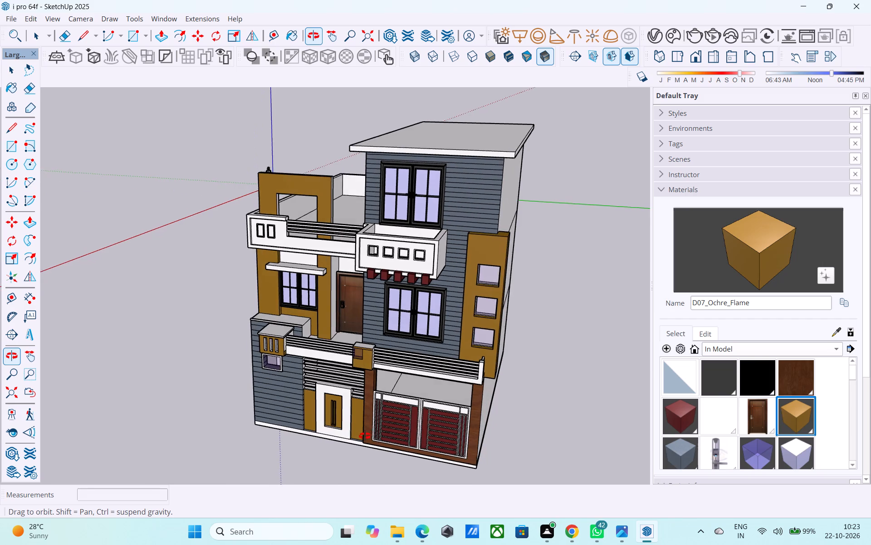
{"action": "middle_click_drag", "start_coordinate": [365, 436], "coordinate": [463, 341]}
{"action": "scroll", "coordinate": [463, 342], "scroll_direction": "down", "scroll_amount": 2}
{"action": "middle_click_drag", "start_coordinate": [462, 346], "coordinate": [460, 394]}
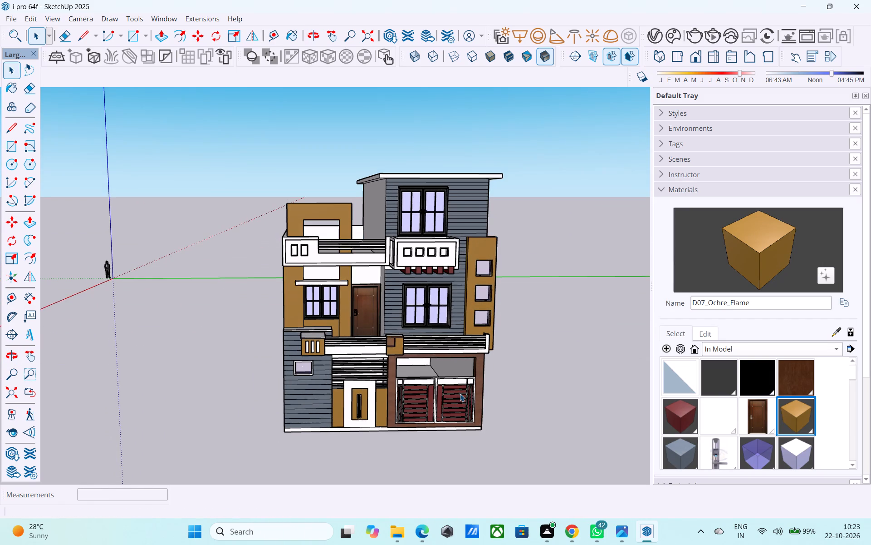
{"action": "middle_click_drag", "start_coordinate": [460, 394], "coordinate": [505, 366]}
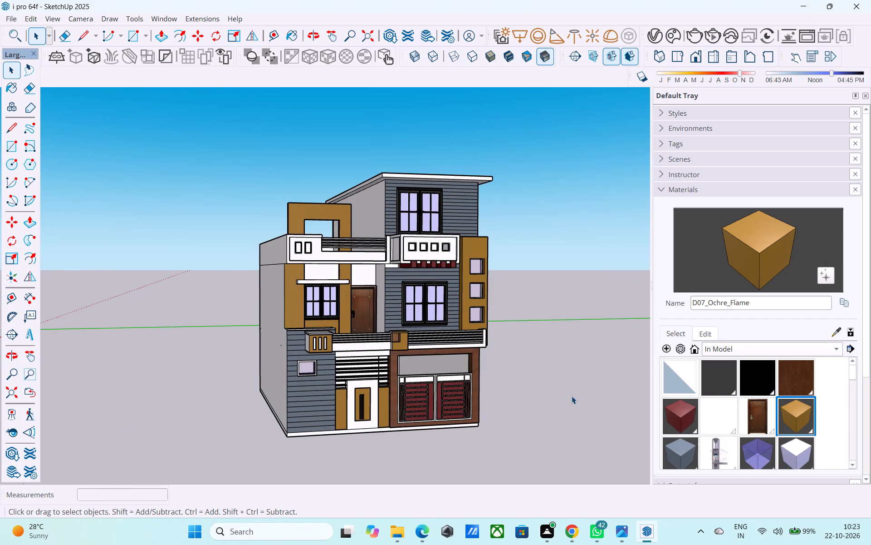
{"action": "scroll", "coordinate": [522, 452], "scroll_direction": "down", "scroll_amount": 3}
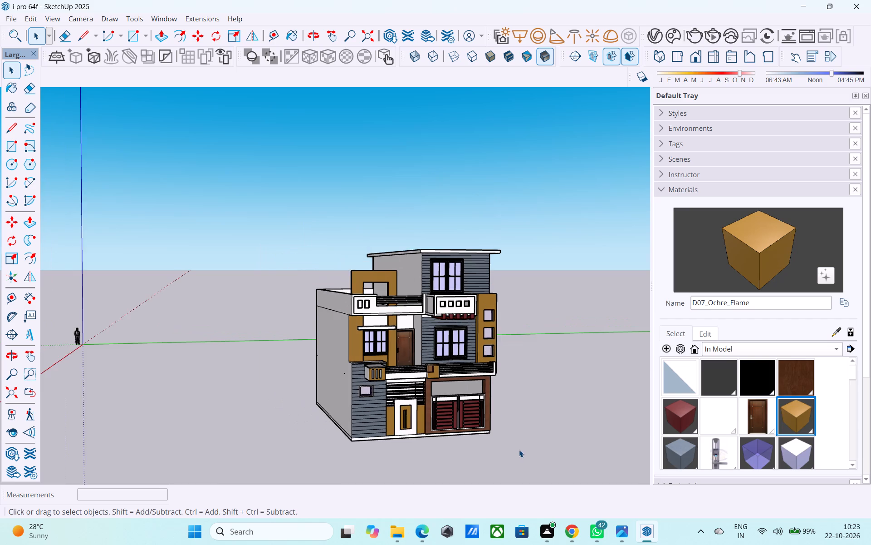
{"action": "scroll", "coordinate": [519, 450], "scroll_direction": "down", "scroll_amount": 3}
{"action": "scroll", "coordinate": [419, 238], "scroll_direction": "up", "scroll_amount": 4}
{"action": "middle_click_drag", "start_coordinate": [415, 238], "coordinate": [374, 175]}
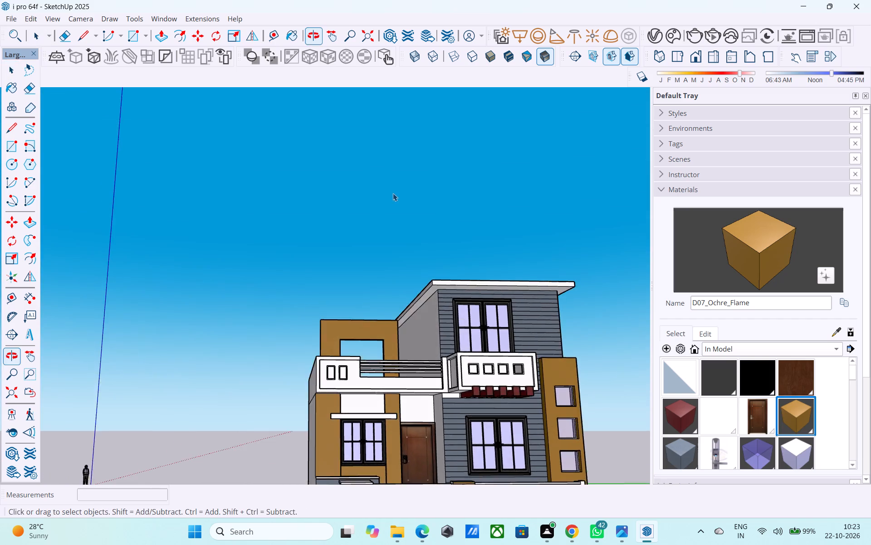
{"action": "scroll", "coordinate": [393, 193], "scroll_direction": "down", "scroll_amount": 3}
{"action": "middle_click_drag", "start_coordinate": [416, 287], "coordinate": [421, 335]}
{"action": "scroll", "coordinate": [422, 336], "scroll_direction": "up", "scroll_amount": 2}
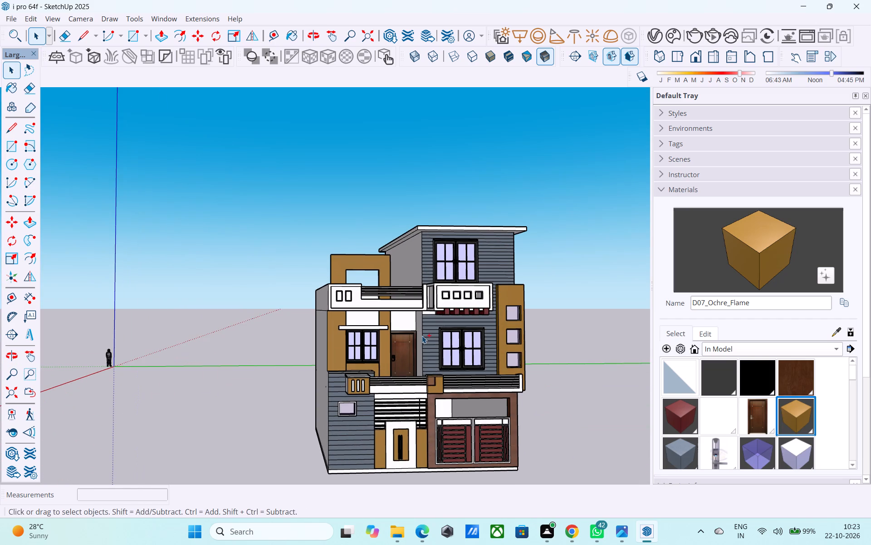
{"action": "key", "text": "ctrl+s"}
Examine the complete house from raised and eye-level angles showing the facade and plain side wall.
{"action": "scroll", "coordinate": [422, 336], "scroll_direction": "down", "scroll_amount": 2}
{"action": "middle_click_drag", "start_coordinate": [422, 338], "coordinate": [446, 382]}
{"action": "scroll", "coordinate": [373, 309], "scroll_direction": "down", "scroll_amount": 4}
{"action": "scroll", "coordinate": [384, 323], "scroll_direction": "up", "scroll_amount": 5}
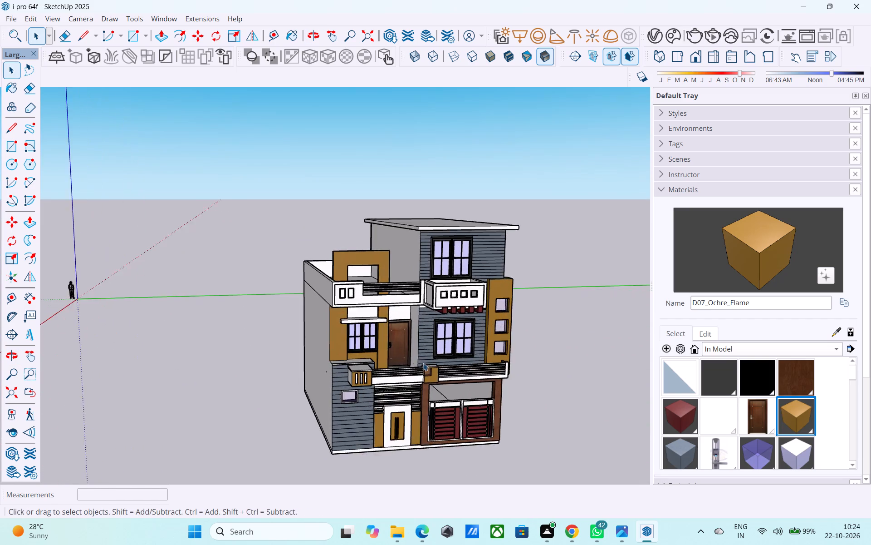
{"action": "middle_click_drag", "start_coordinate": [421, 363], "coordinate": [372, 328]}
{"action": "scroll", "coordinate": [379, 334], "scroll_direction": "up", "scroll_amount": 3}
{"action": "middle_click_drag", "start_coordinate": [490, 372], "coordinate": [525, 362]}
{"action": "scroll", "coordinate": [368, 346], "scroll_direction": "down", "scroll_amount": 3}
{"action": "middle_click_drag", "start_coordinate": [454, 369], "coordinate": [479, 363]}
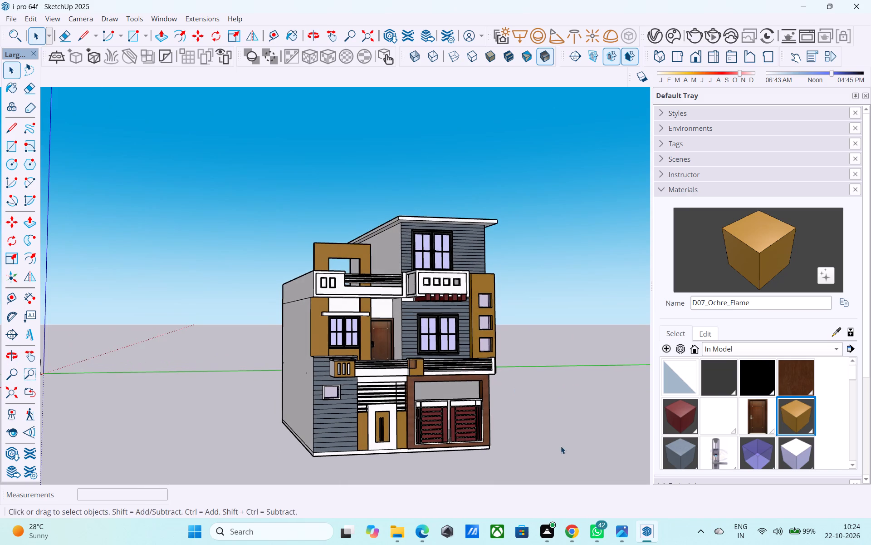